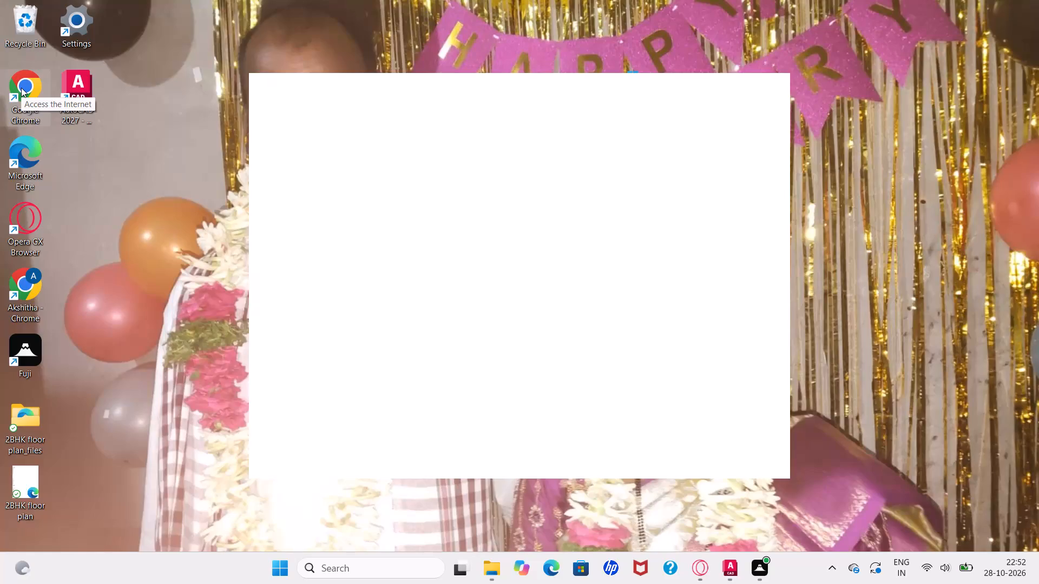
Open Google Chrome with the second user profile and search Google for "bed cad block".
double_click(21, 88)
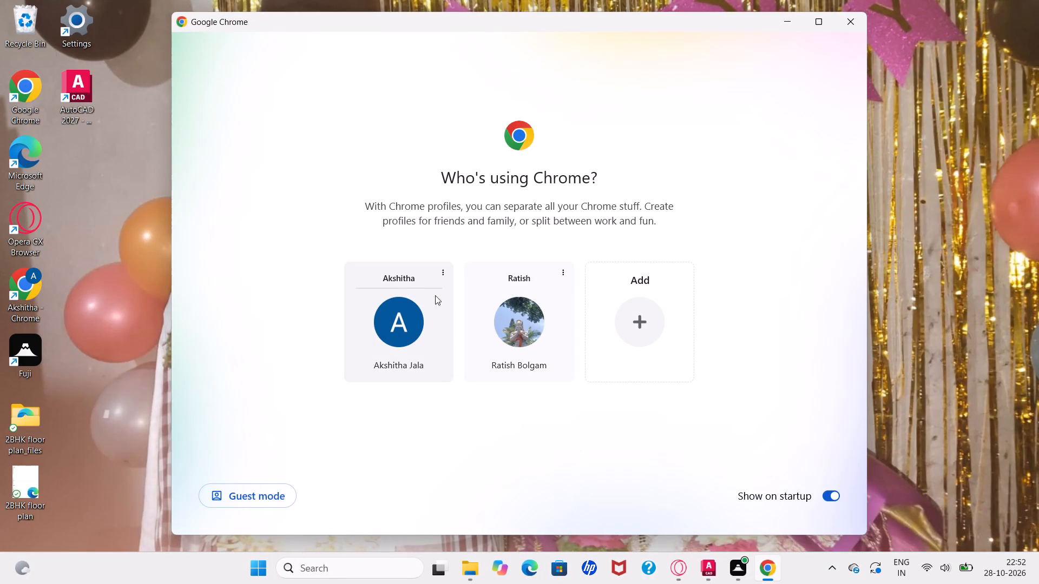
click(515, 317)
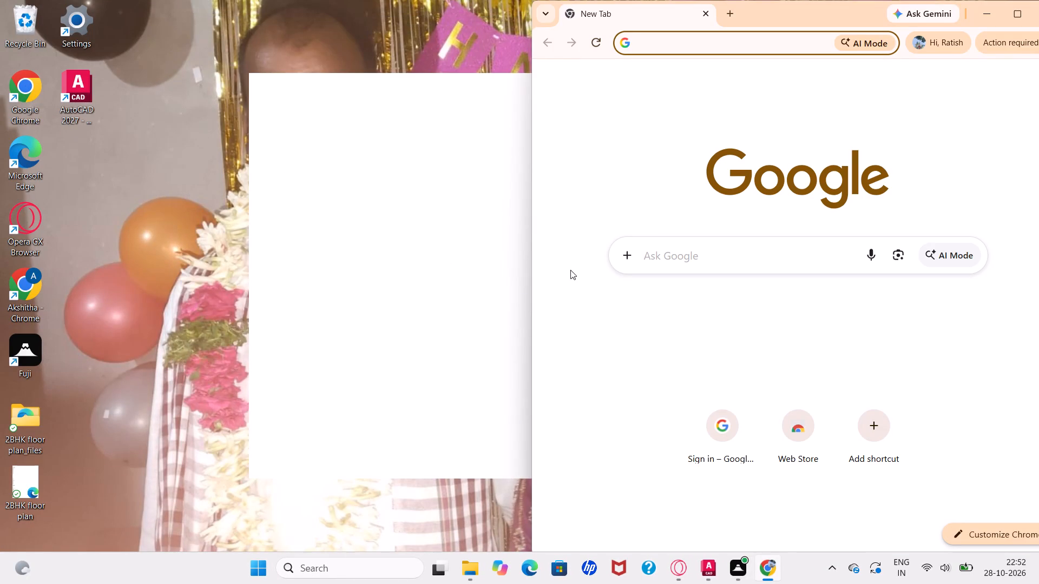
click(654, 253)
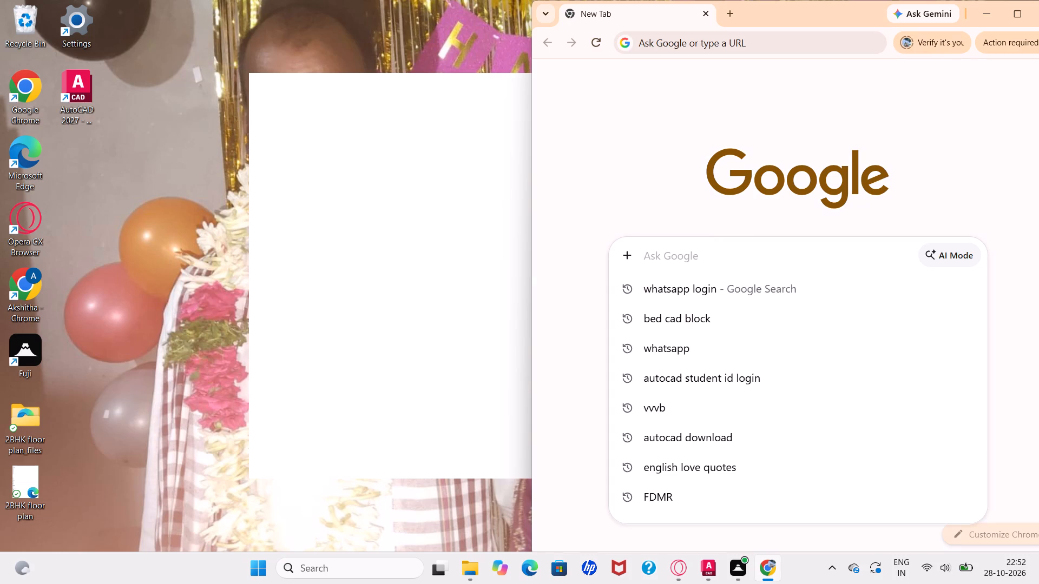
click(681, 320)
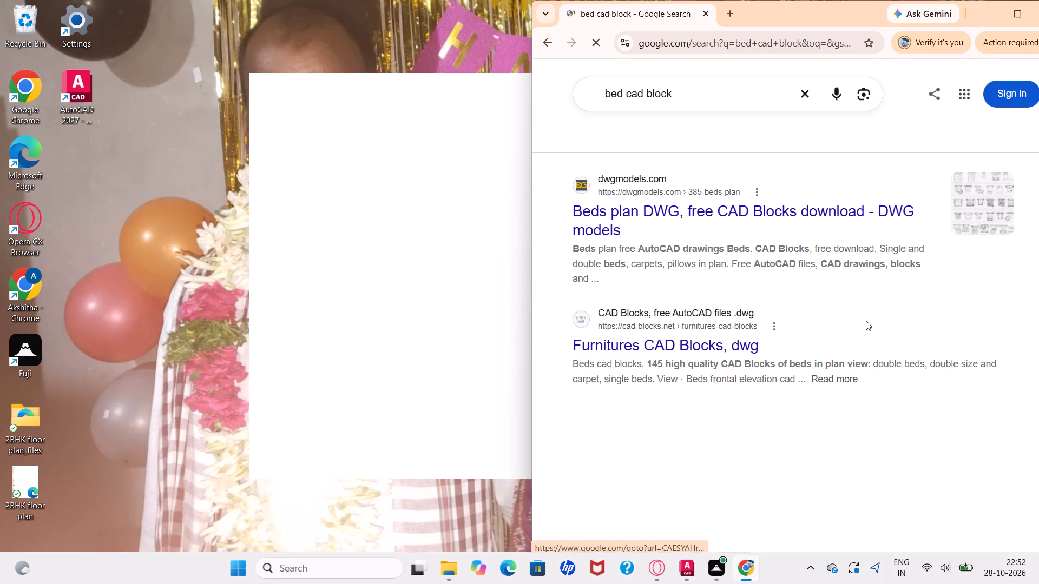
Open the "Furnitures CAD Blocks, dwg" result from cad-blocks.net.
click(787, 340)
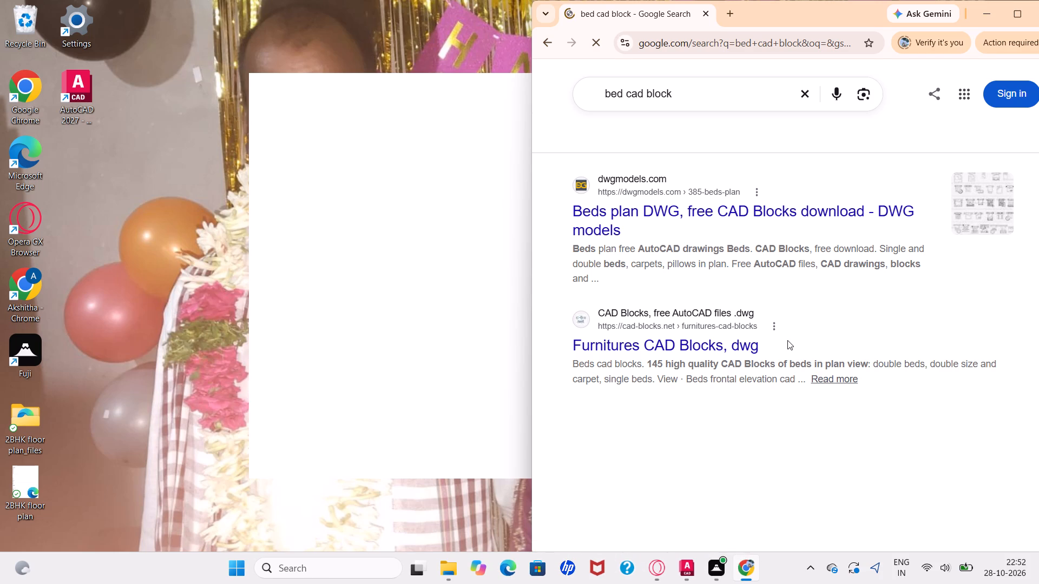
click(723, 351)
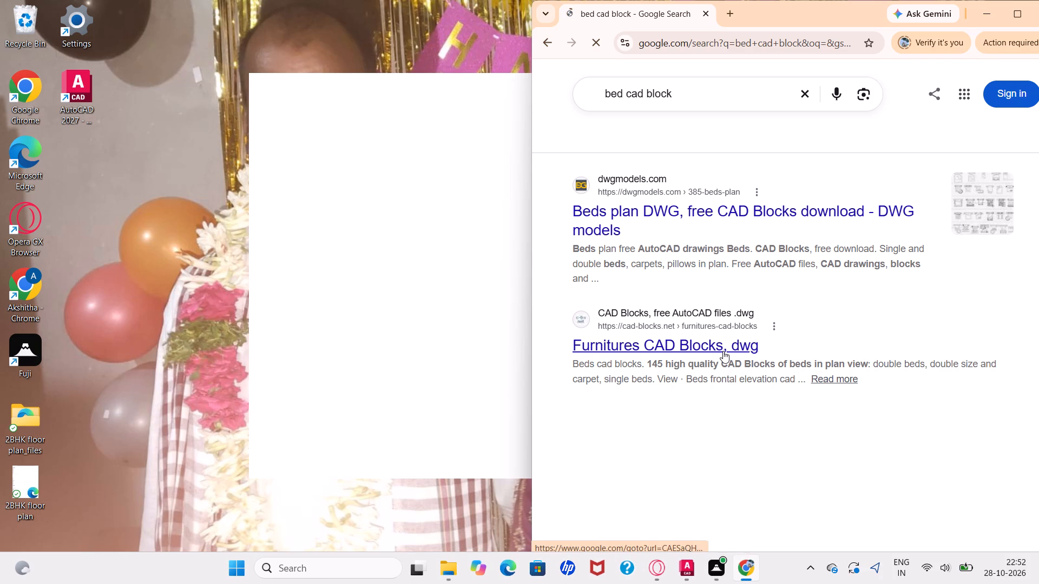
click(702, 349)
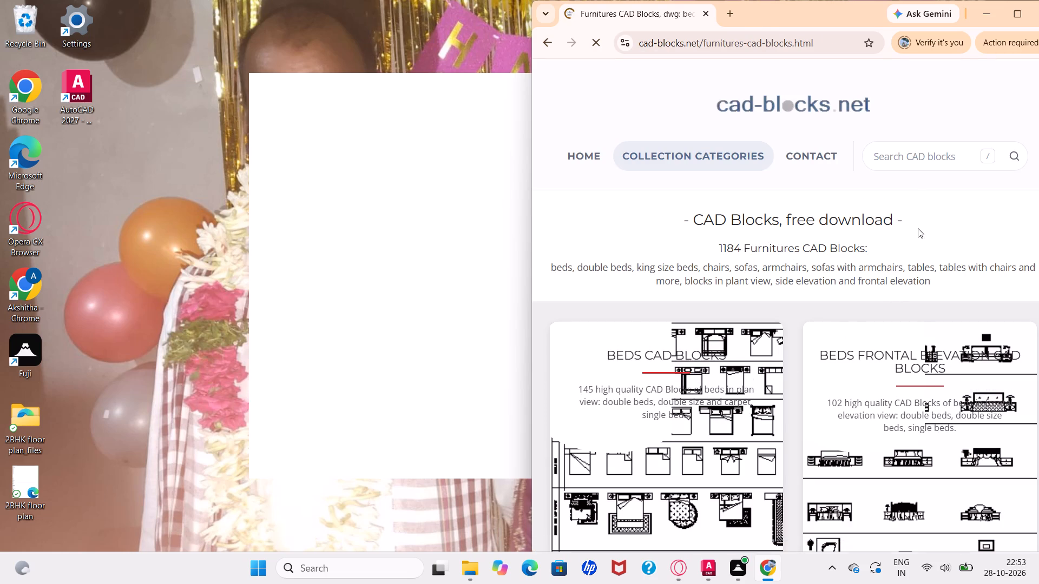
Search the cad-blocks.net block library for "SHIK".
click(913, 154)
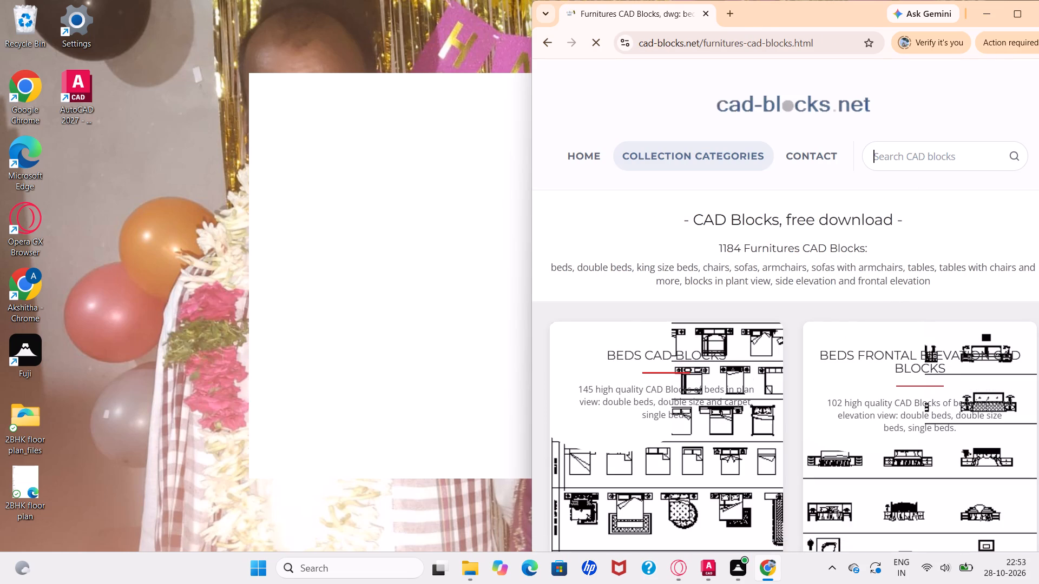
text(SHIK)
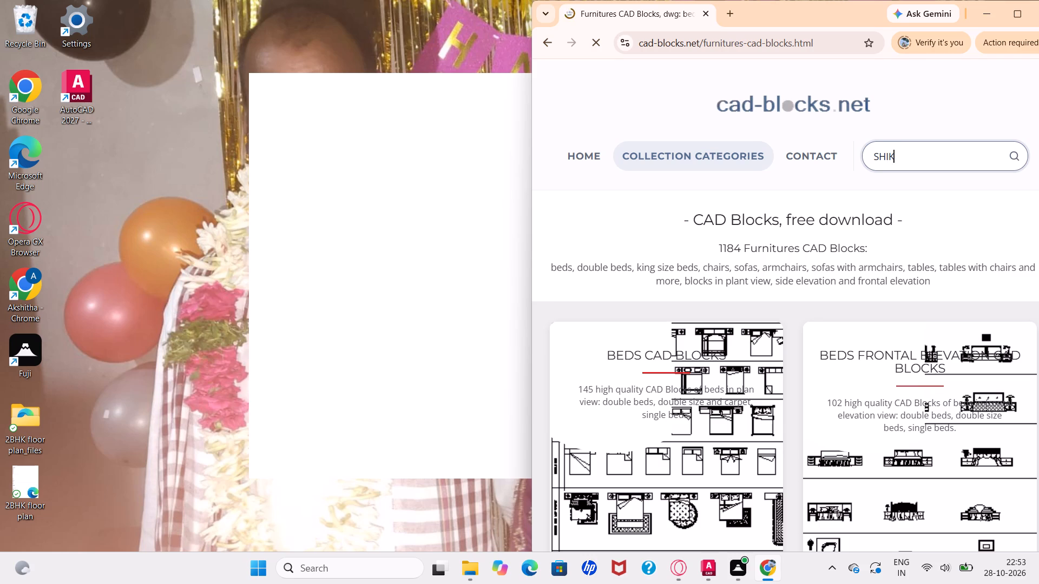
key(Return)
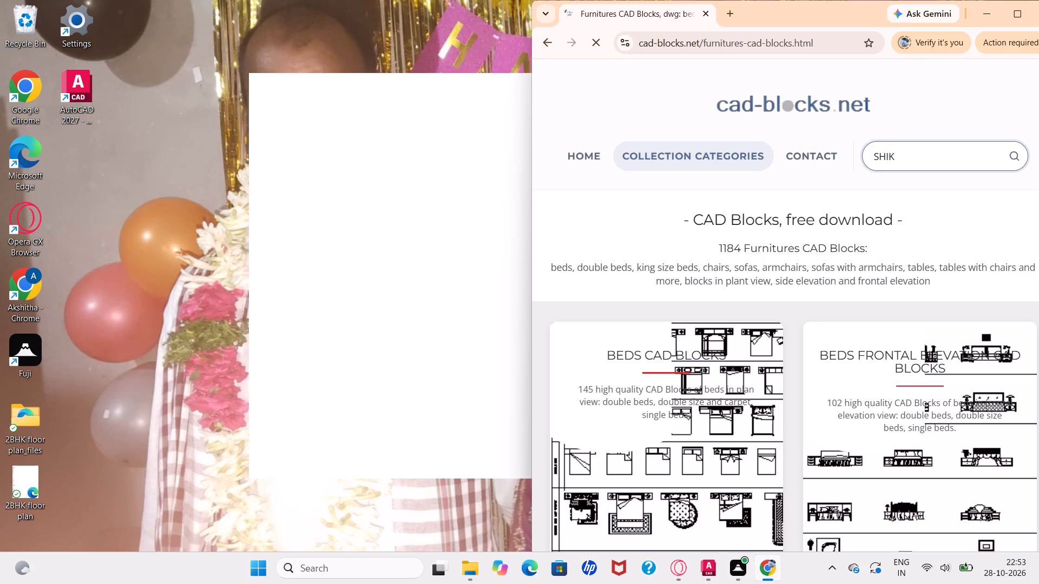
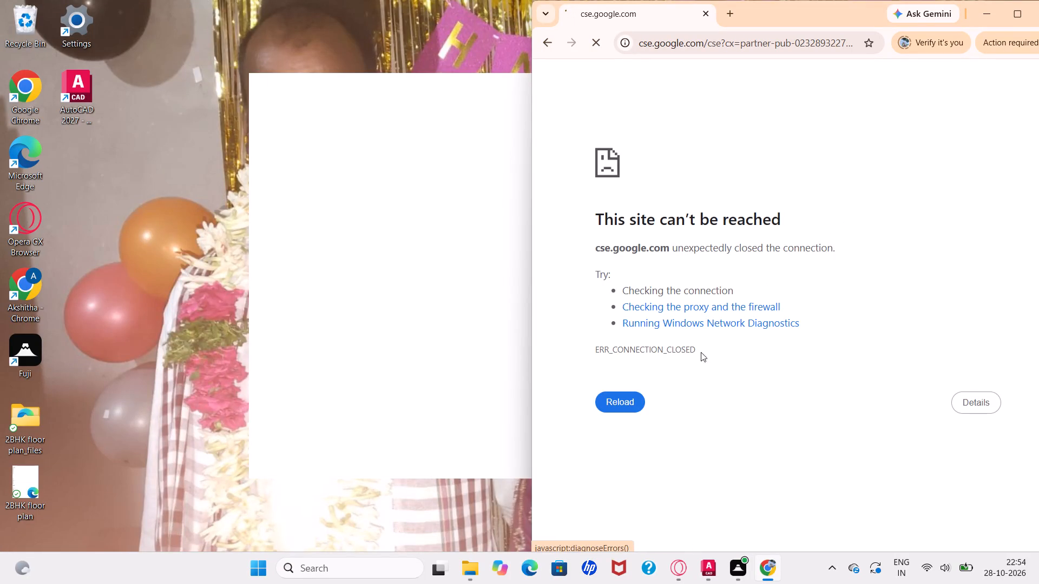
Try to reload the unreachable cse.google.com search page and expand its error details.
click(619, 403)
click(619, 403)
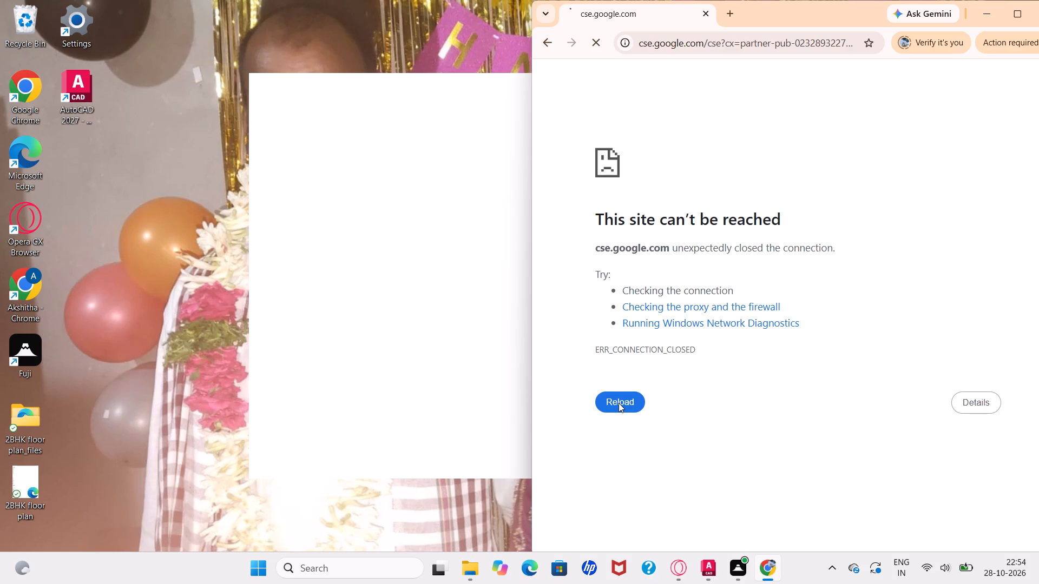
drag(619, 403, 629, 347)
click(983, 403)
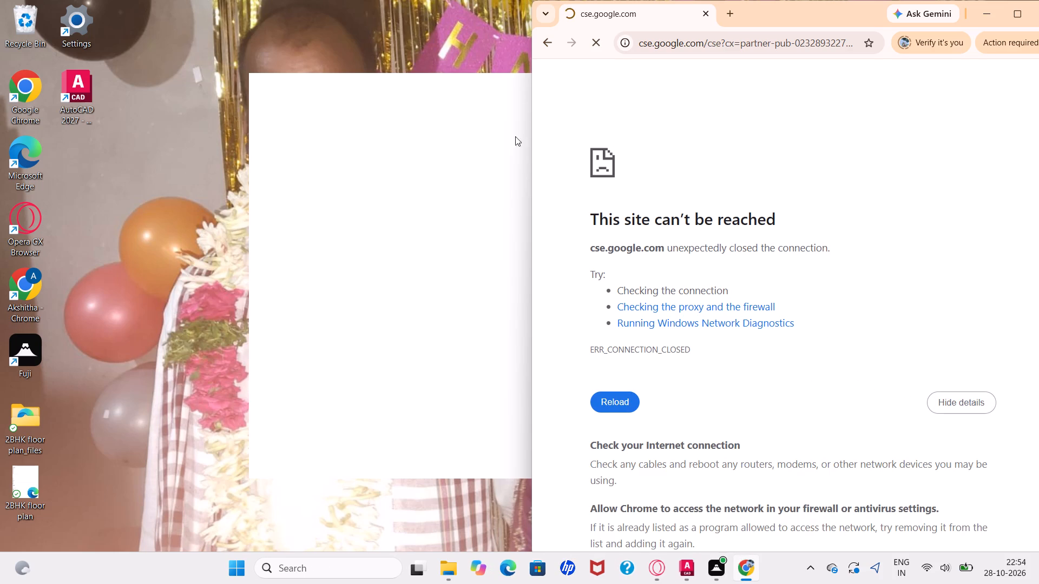
Go back to the Furnitures CAD Blocks page and search the cad-blocks.net library for "SHINK".
click(545, 44)
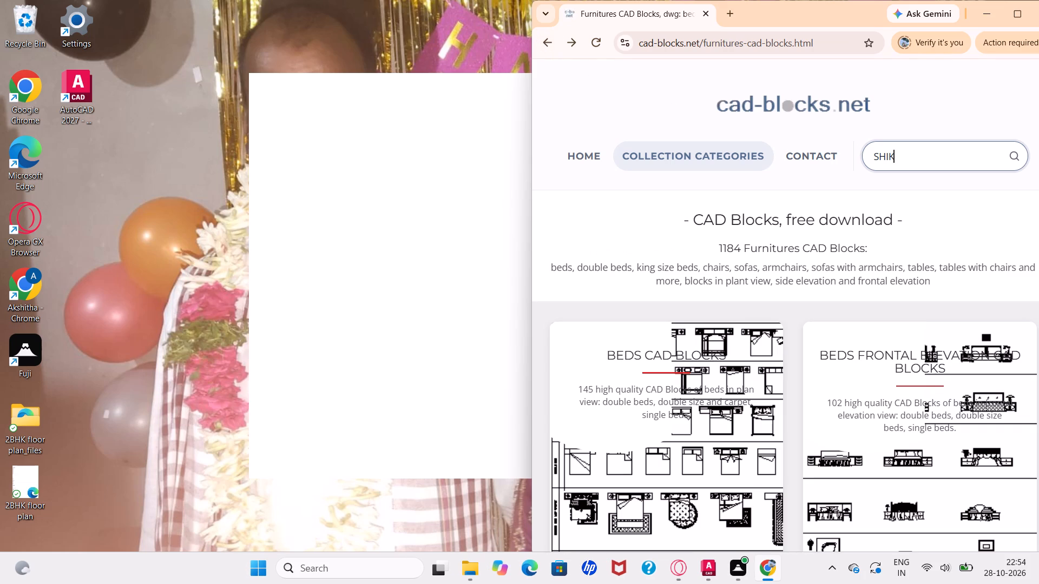
key(Return)
key(Return)
key(Return)
key(BackSpace)
key(BackSpace)
text(INK)
key(Return)
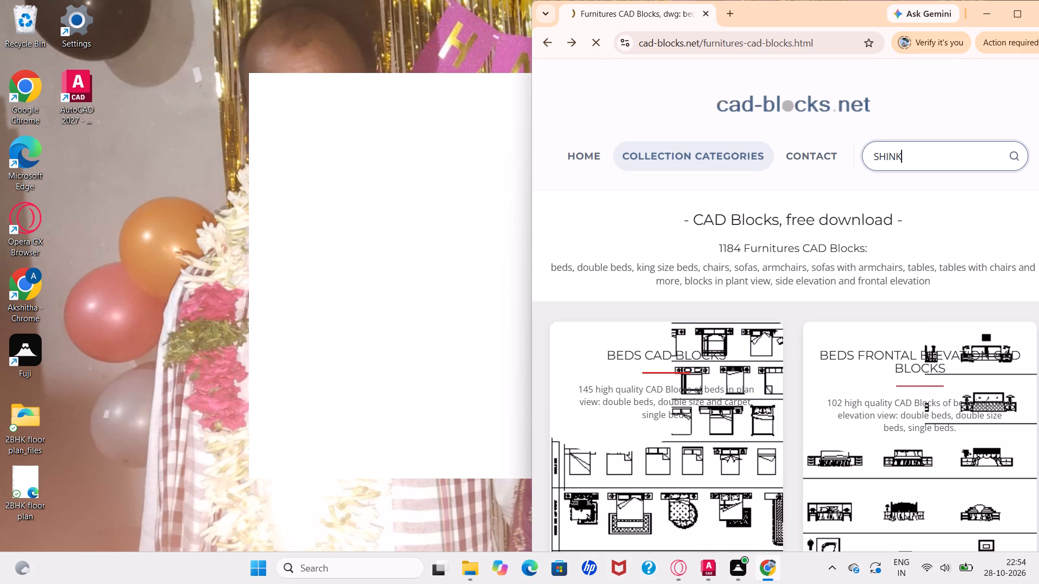
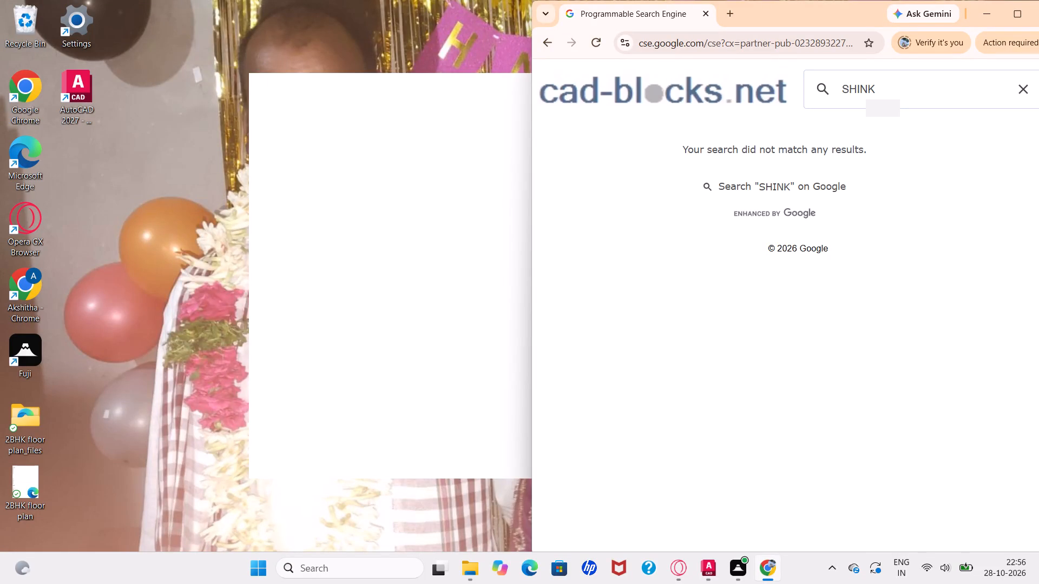
Correct the misspelled query and search the cad-blocks.net library for "SINK PLANS".
click(854, 89)
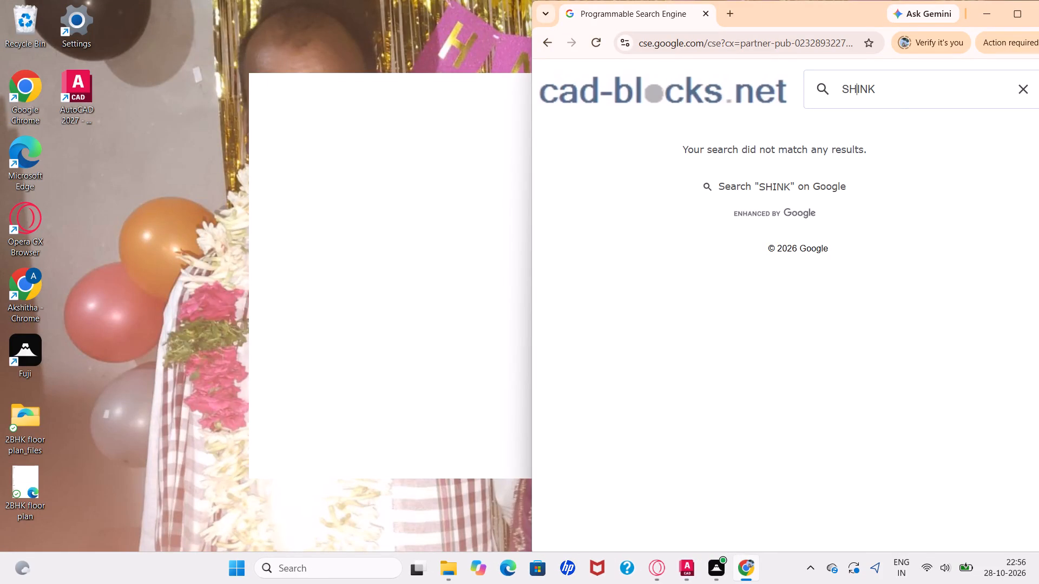
key(BackSpace)
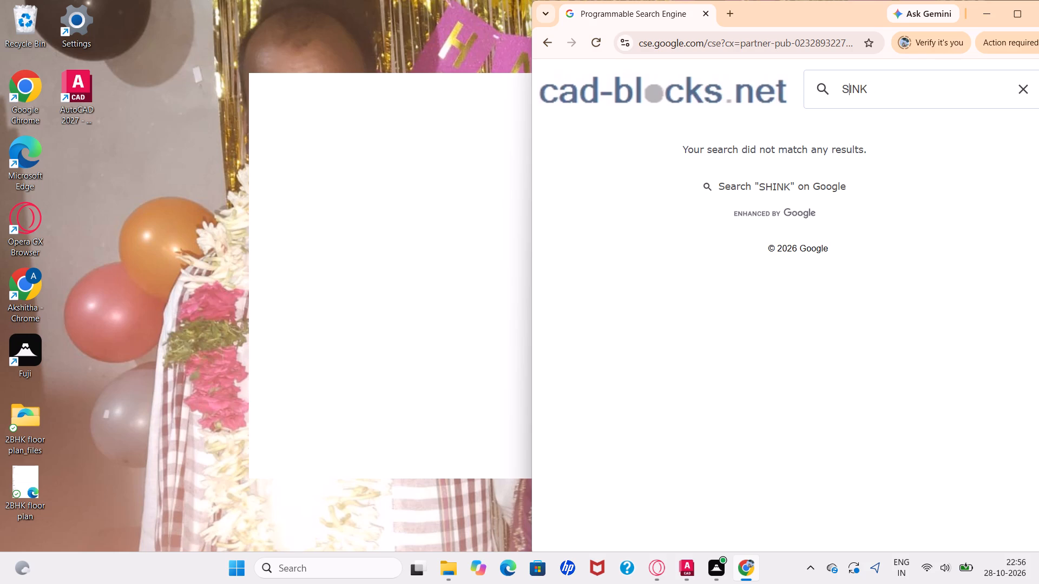
click(883, 83)
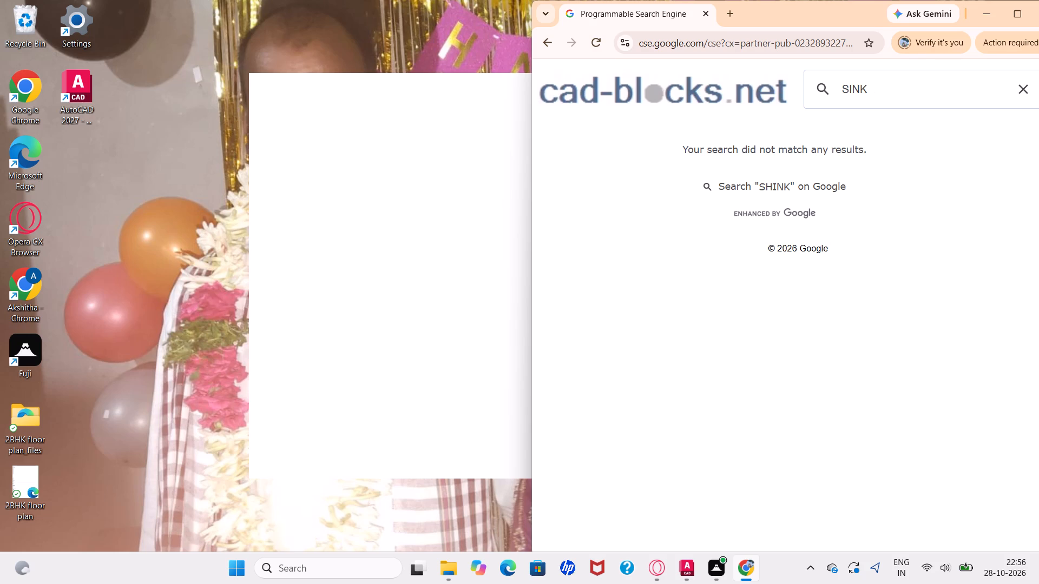
click(883, 83)
click(883, 83)
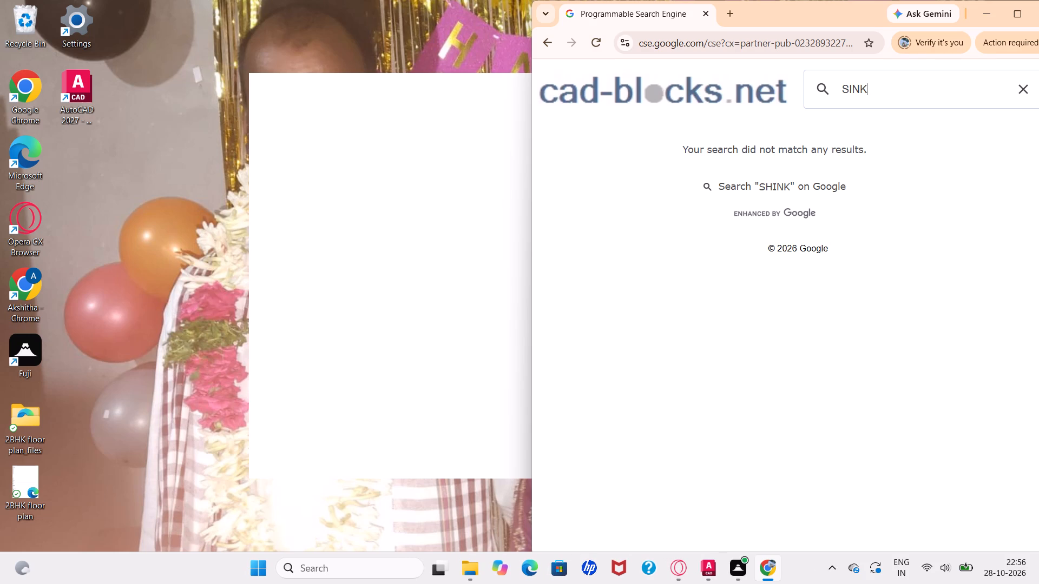
key(space)
text(PLANS)
key(Return)
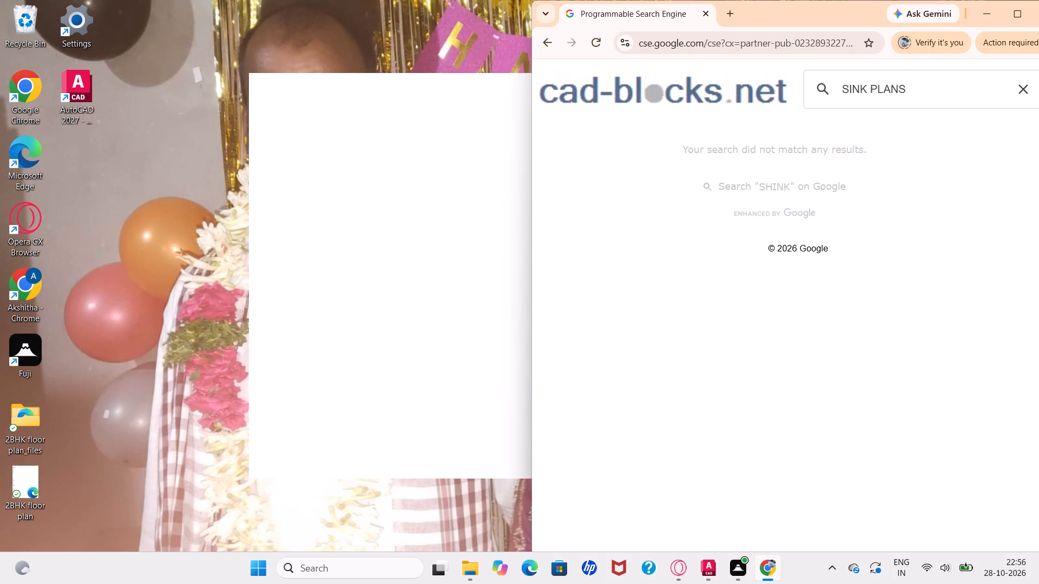
key(Return)
key(Return)
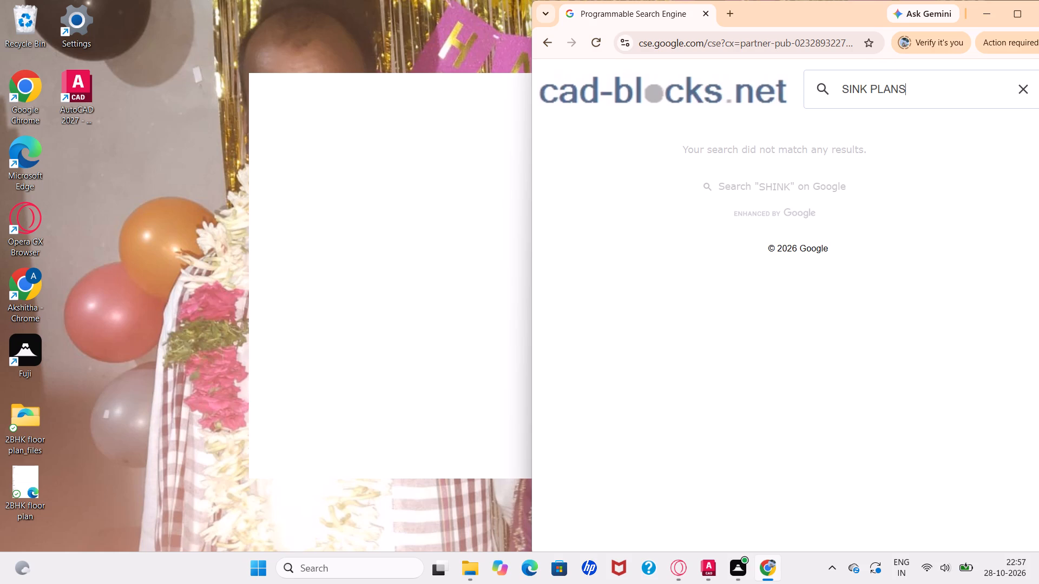
click(910, 85)
double_click(910, 85)
key(space)
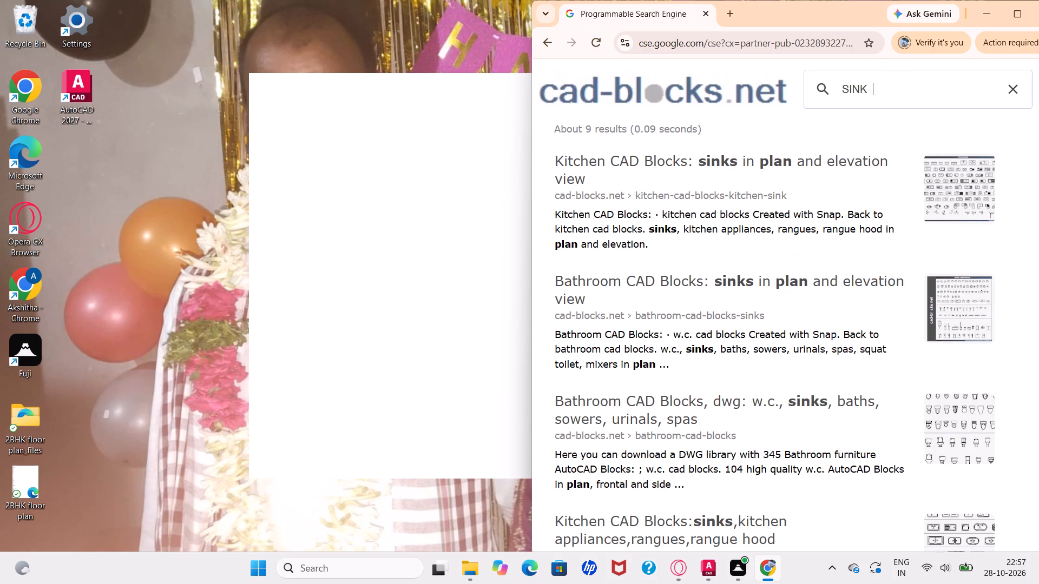
Download the kitchen sinks plan and elevation CAD blocks from the Kitchen CAD Blocks search result.
click(963, 184)
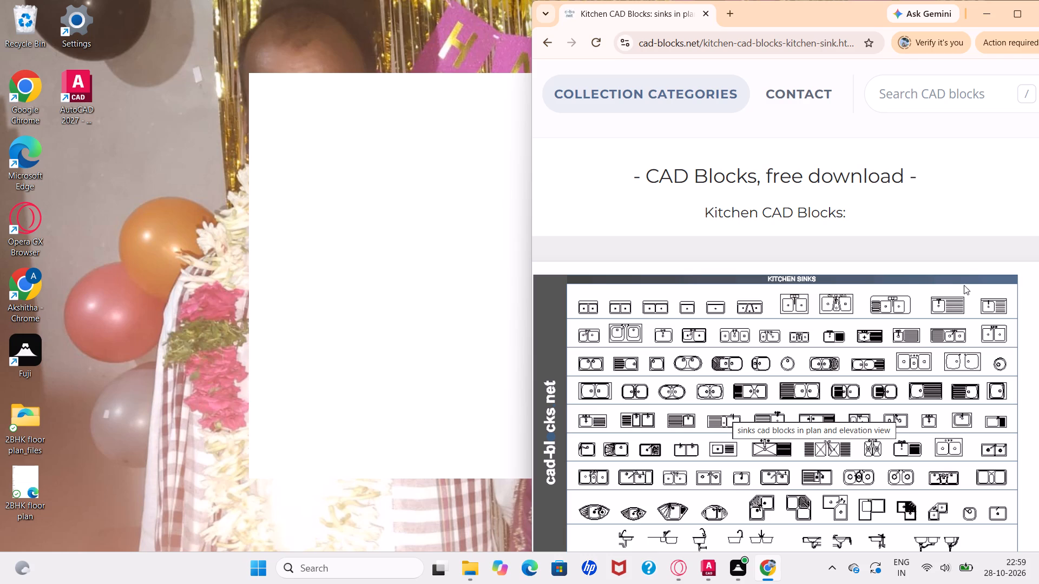
click(989, 301)
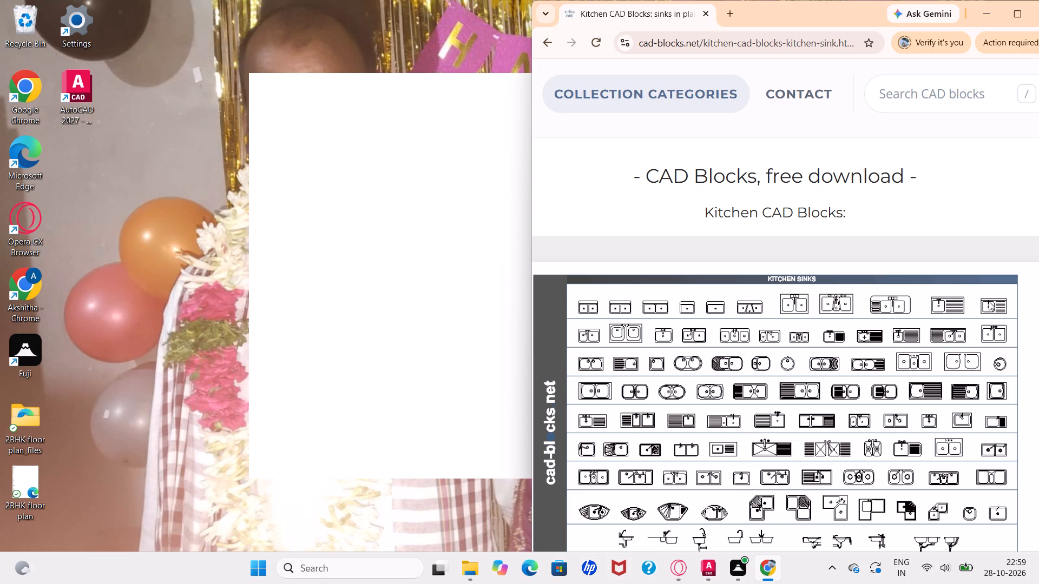
click(989, 304)
scroll(933, 360, down, 2)
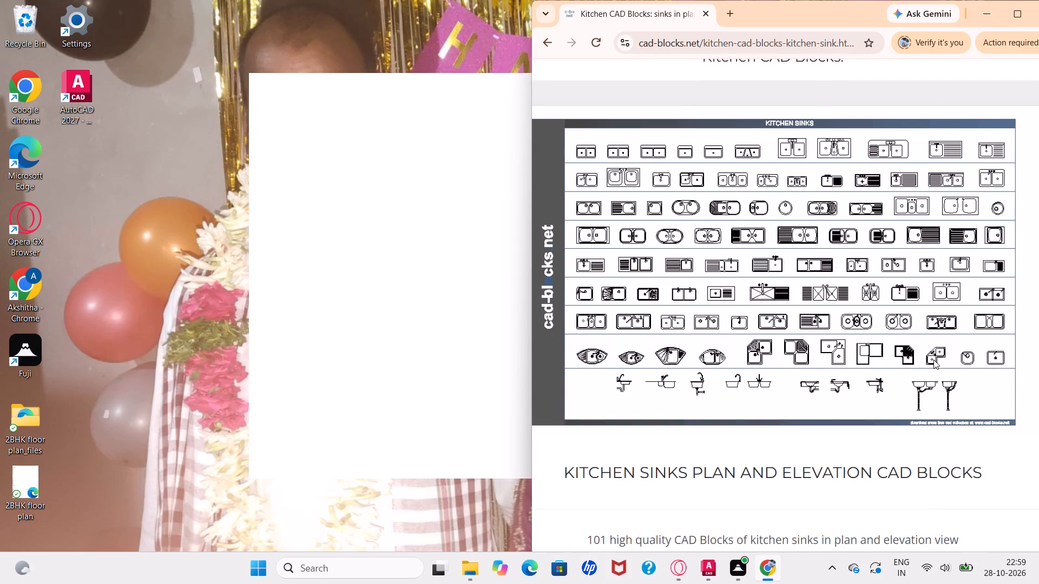
scroll(933, 360, down, 5)
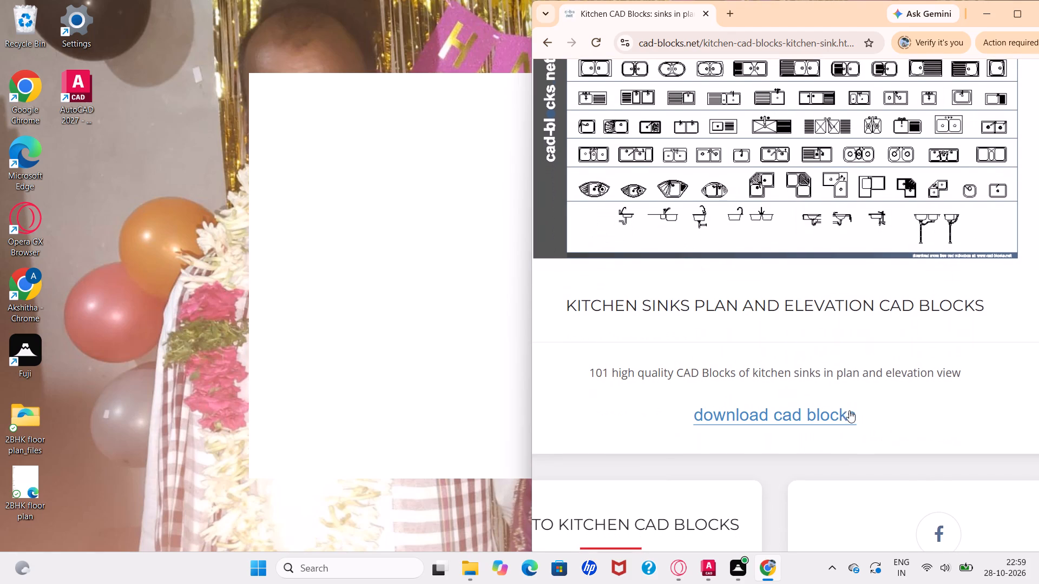
click(843, 411)
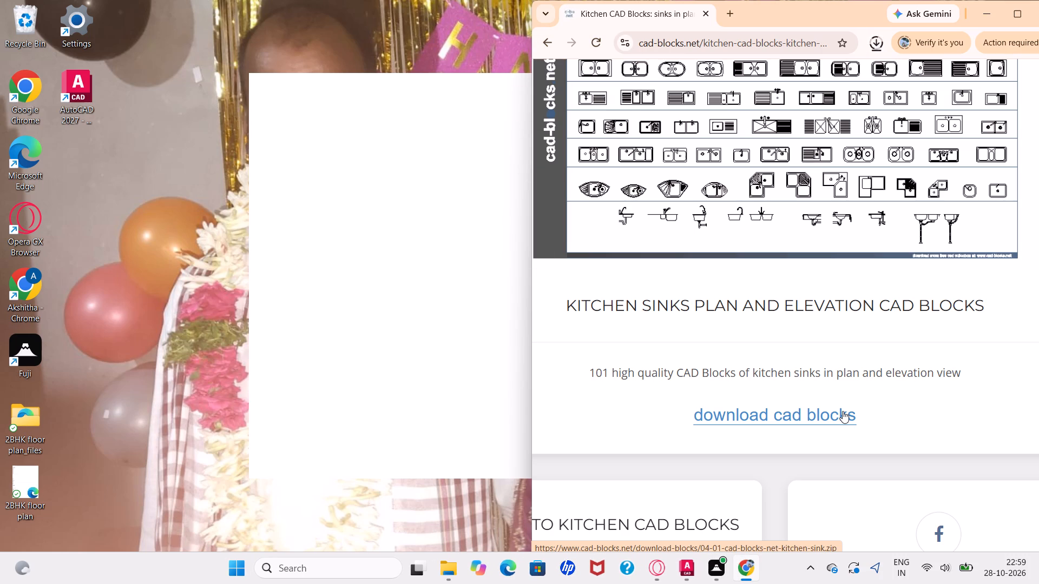
Return to the top of the Kitchen CAD Blocks page and start a new CAD block search.
scroll(843, 411, up, 7)
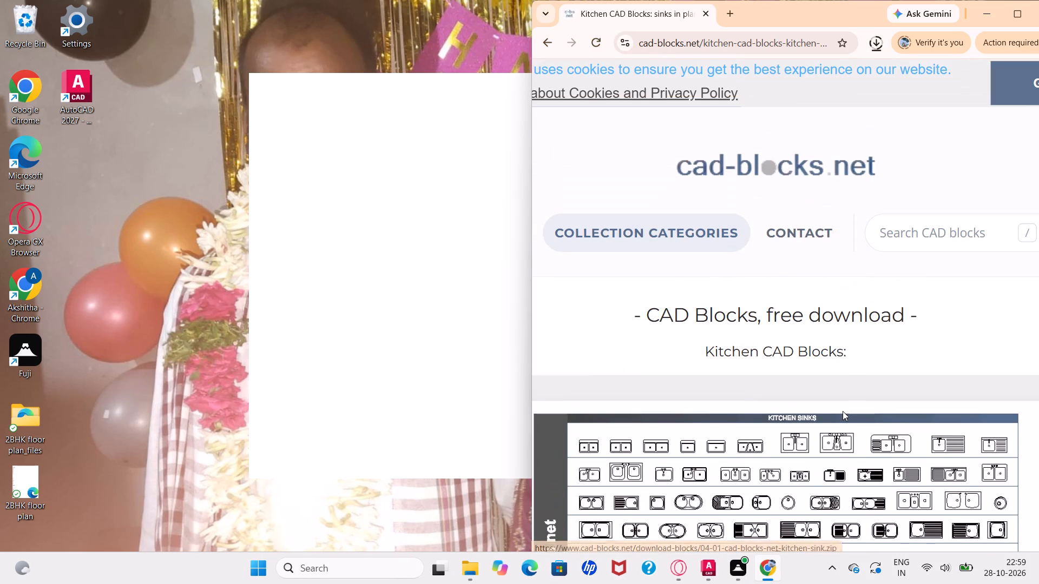
click(907, 238)
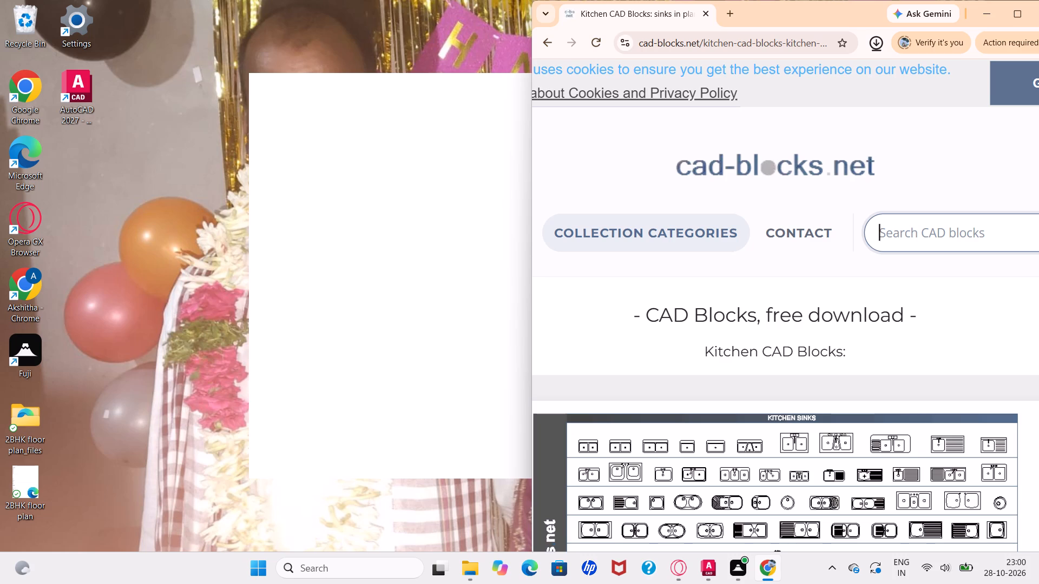
scroll(907, 238, down, 6)
scroll(907, 238, up, 1)
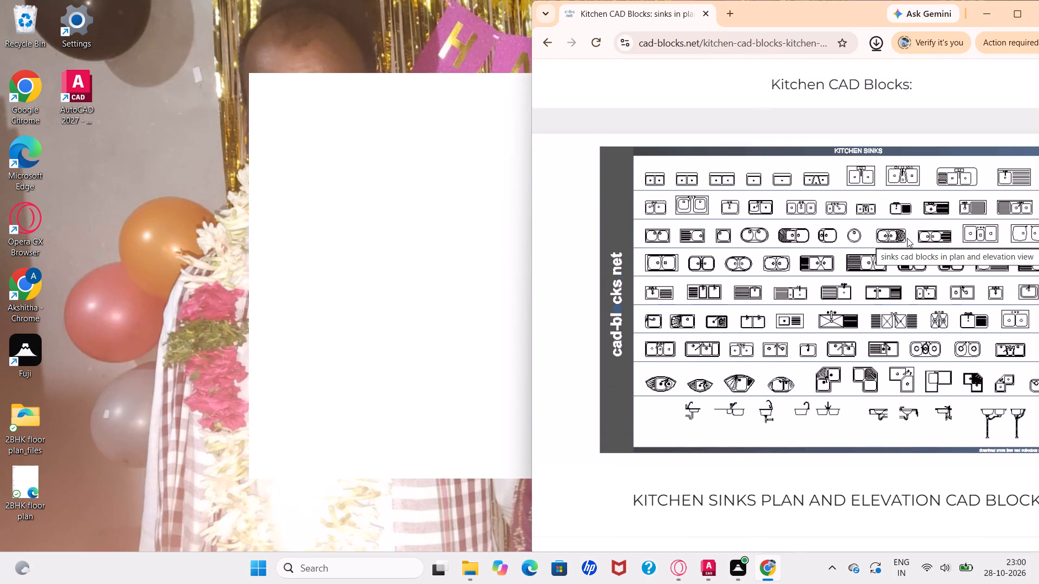
scroll(907, 238, up, 2)
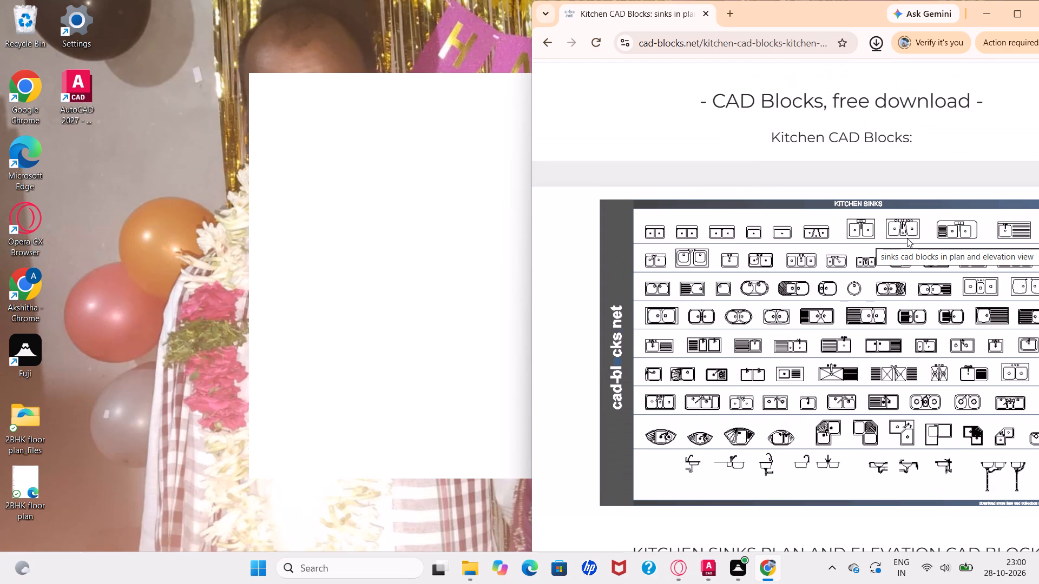
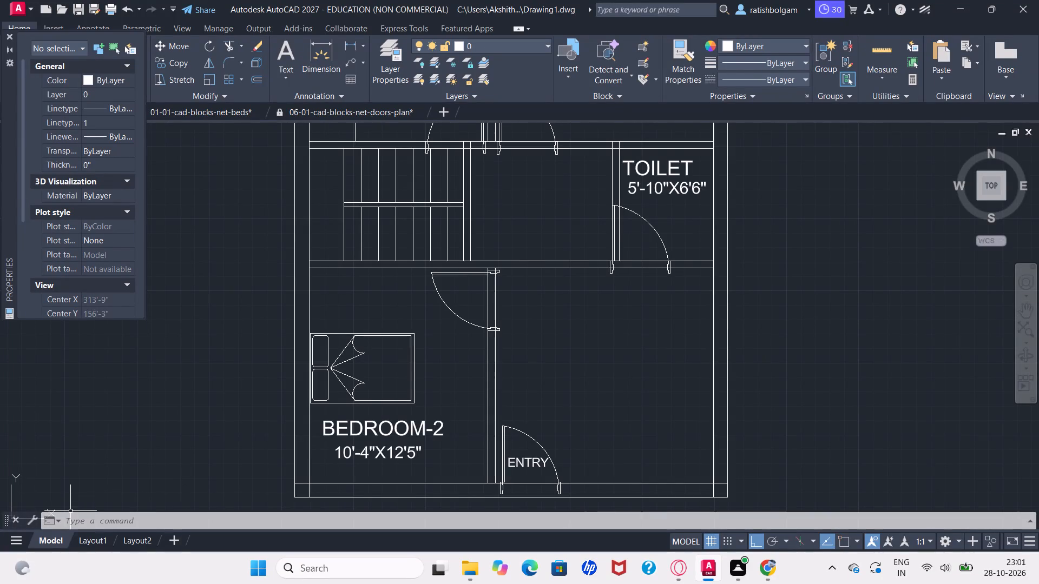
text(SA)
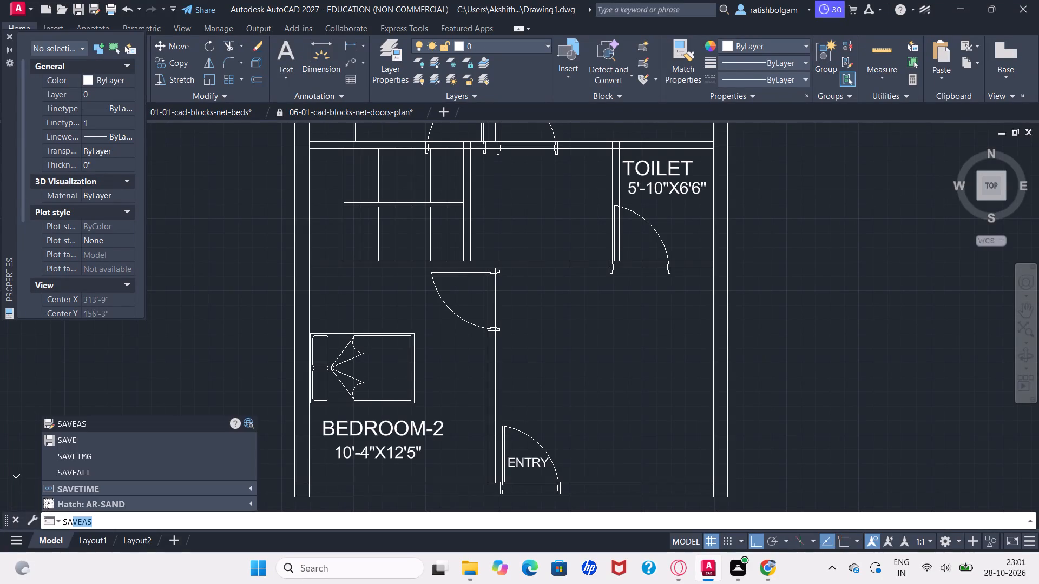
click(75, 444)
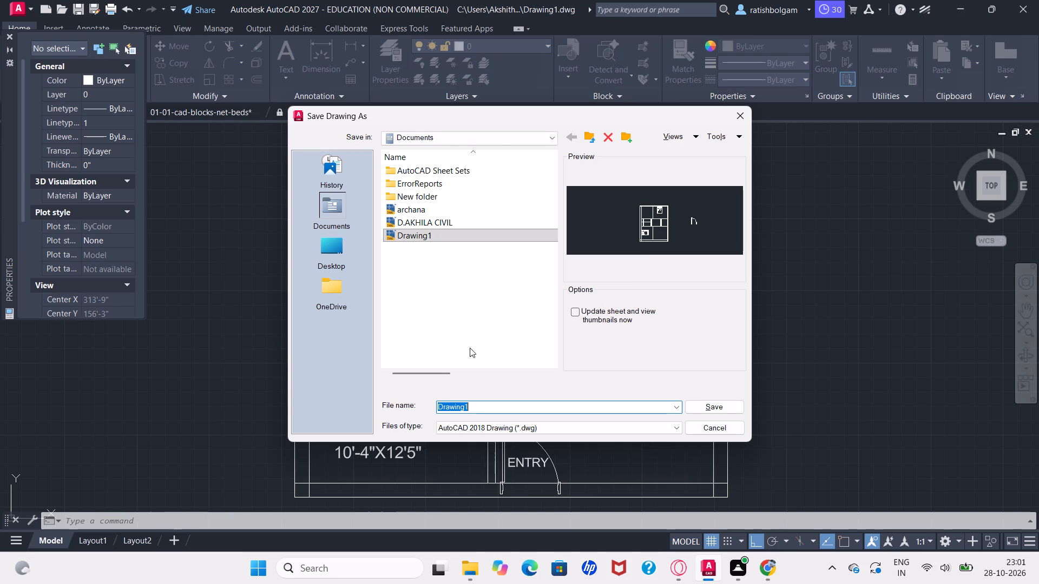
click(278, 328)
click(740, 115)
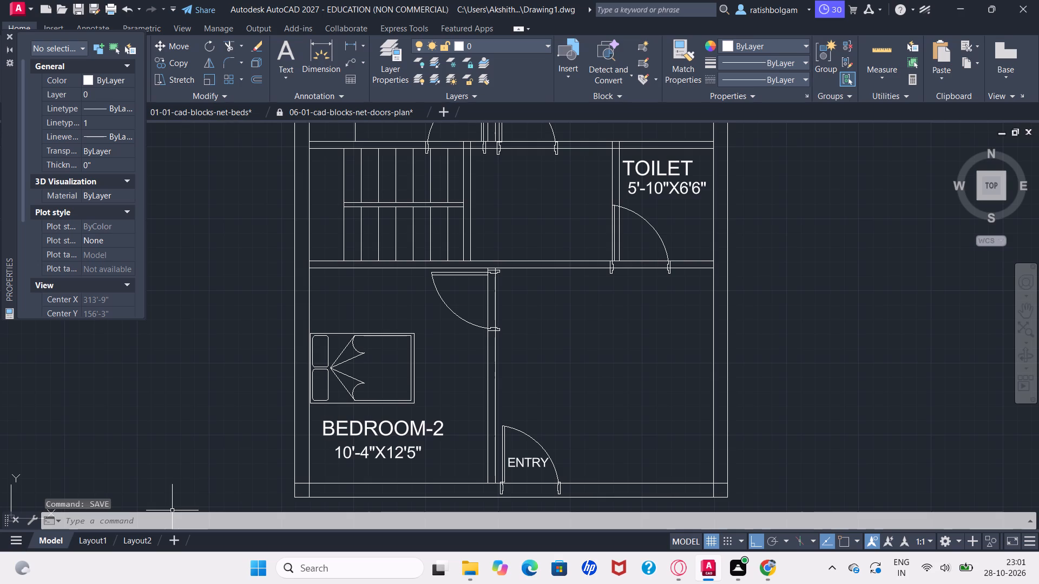
Switch to AutoCAD and save the 2BHK floor plan under the new file name Drawing.2 in the Documents folder.
text(SA)
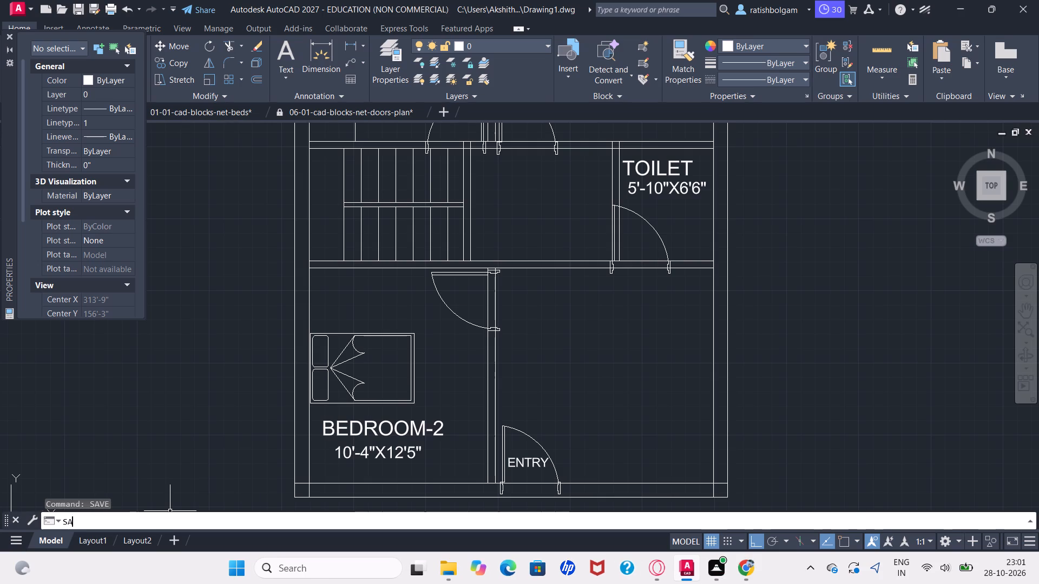
key(v)
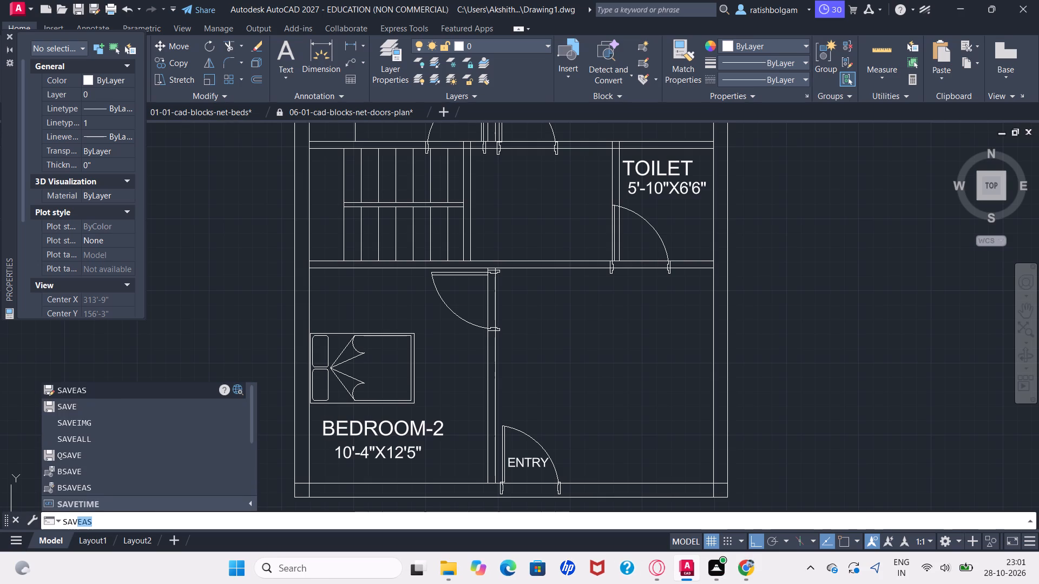
click(126, 393)
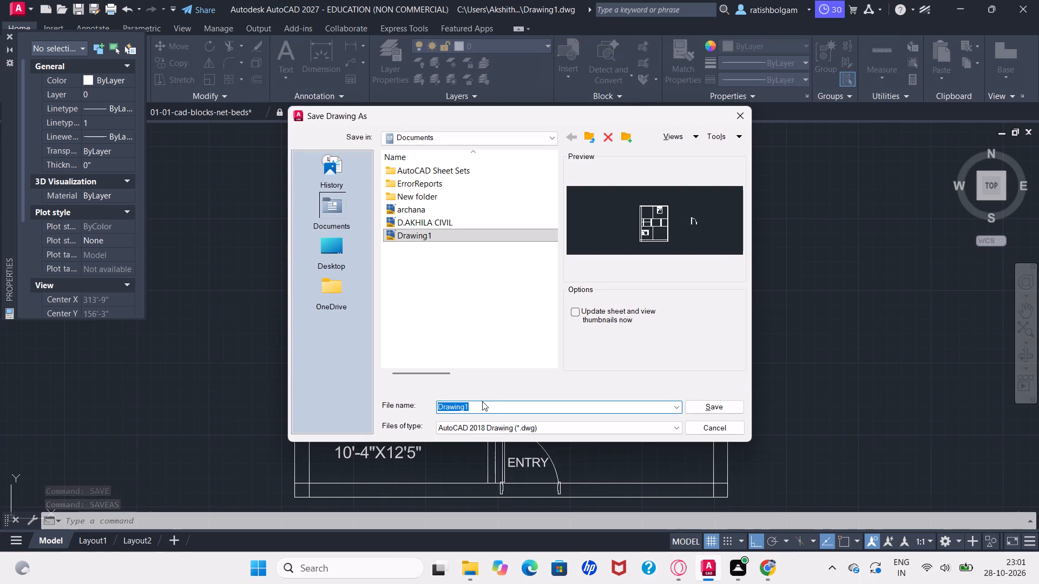
click(330, 210)
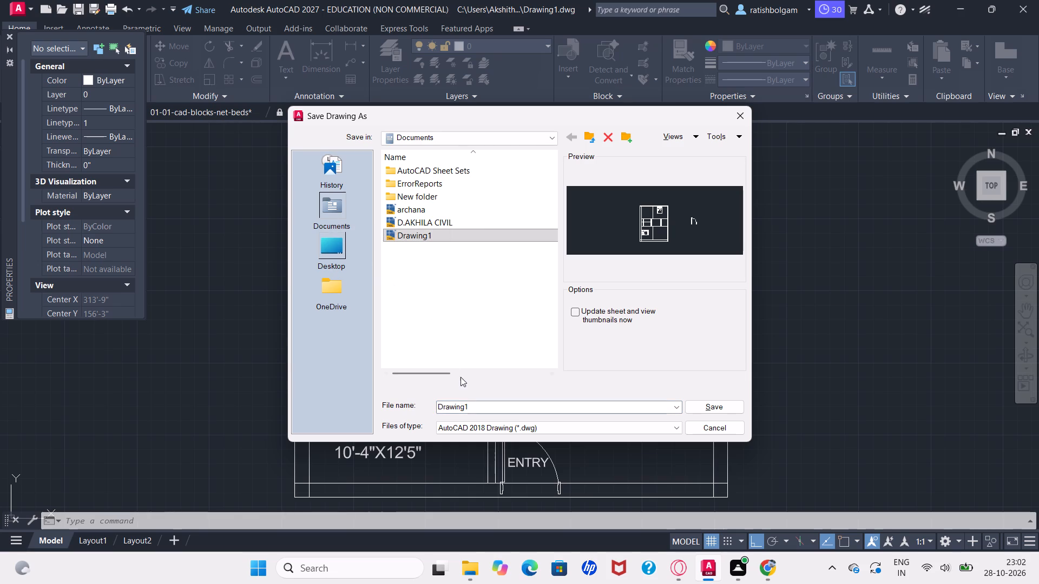
click(469, 406)
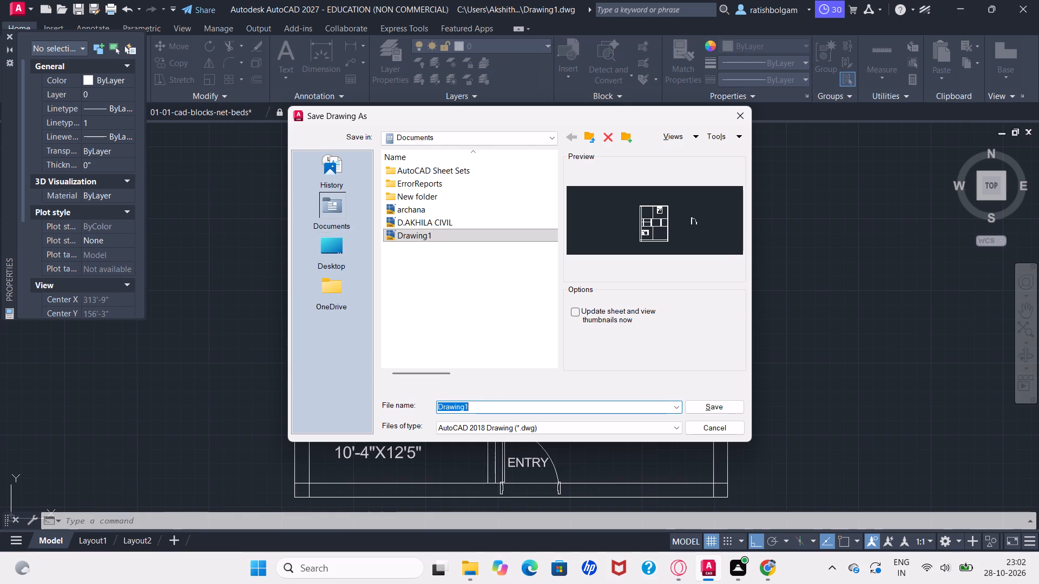
click(469, 406)
key(BackSpace)
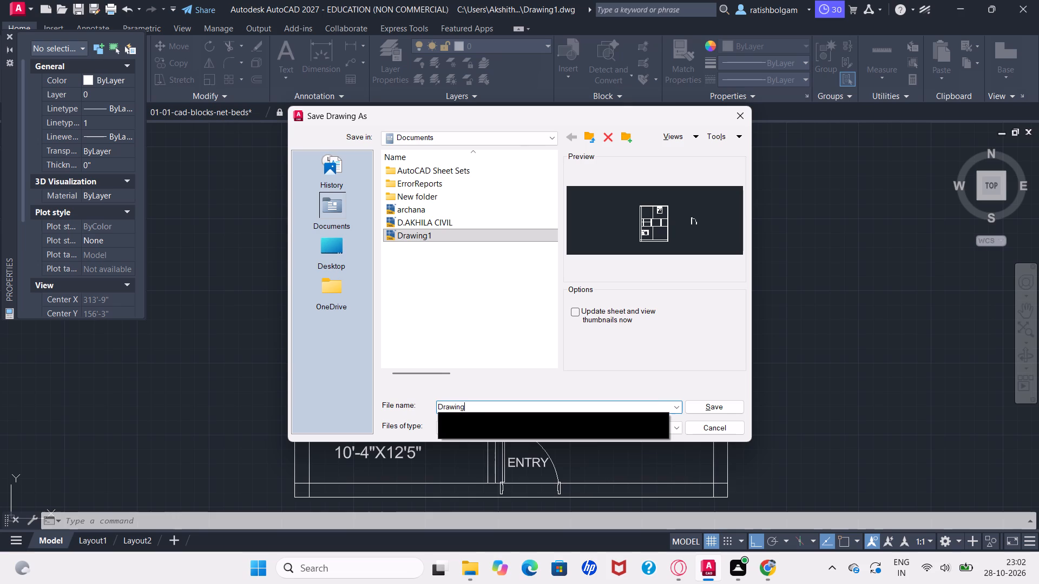
key(BackSpace)
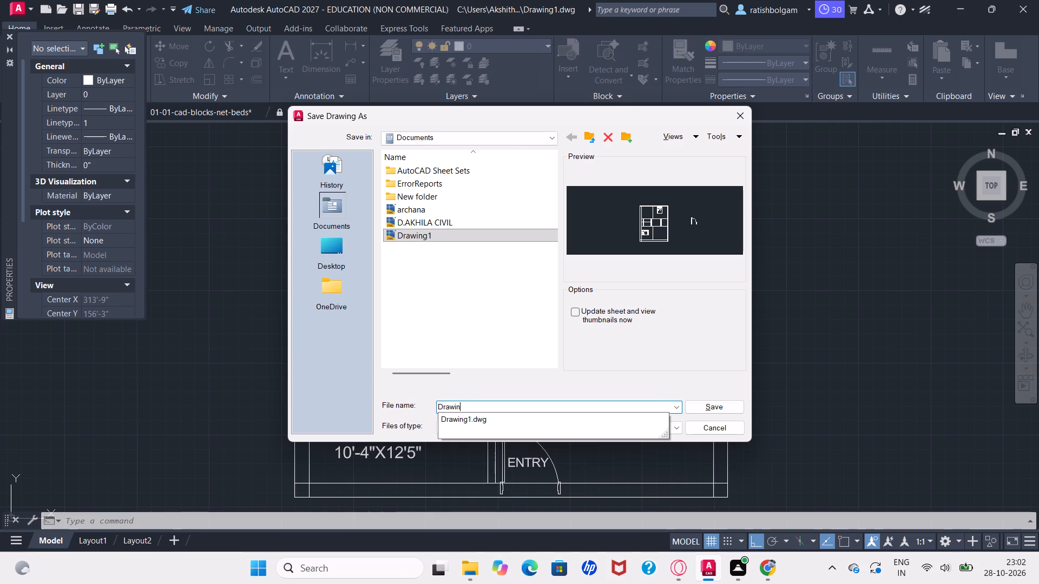
key(g)
key(BackSpace)
key(g)
key(2)
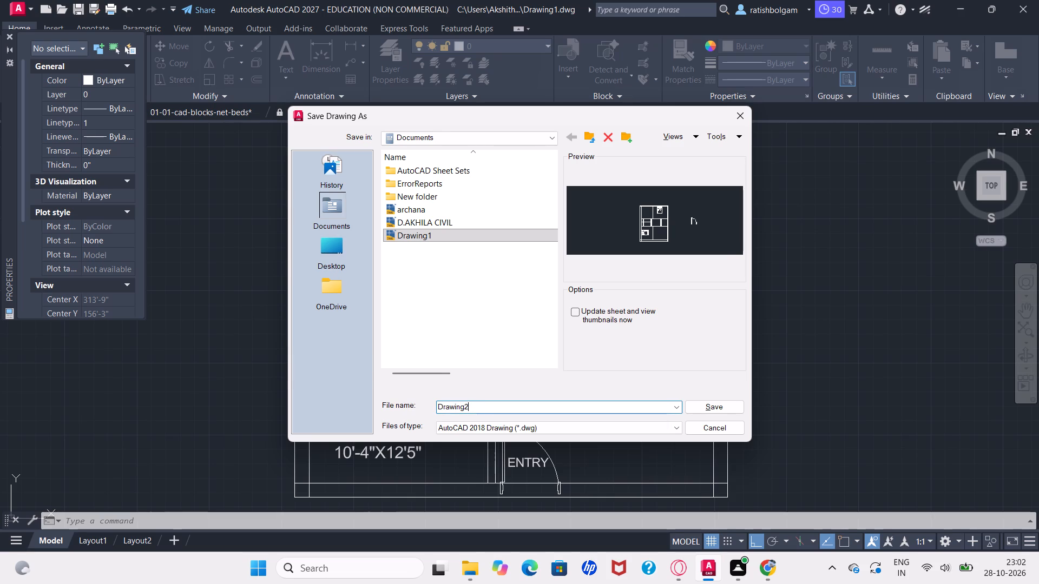
key(period)
key(BackSpace)
key(BackSpace)
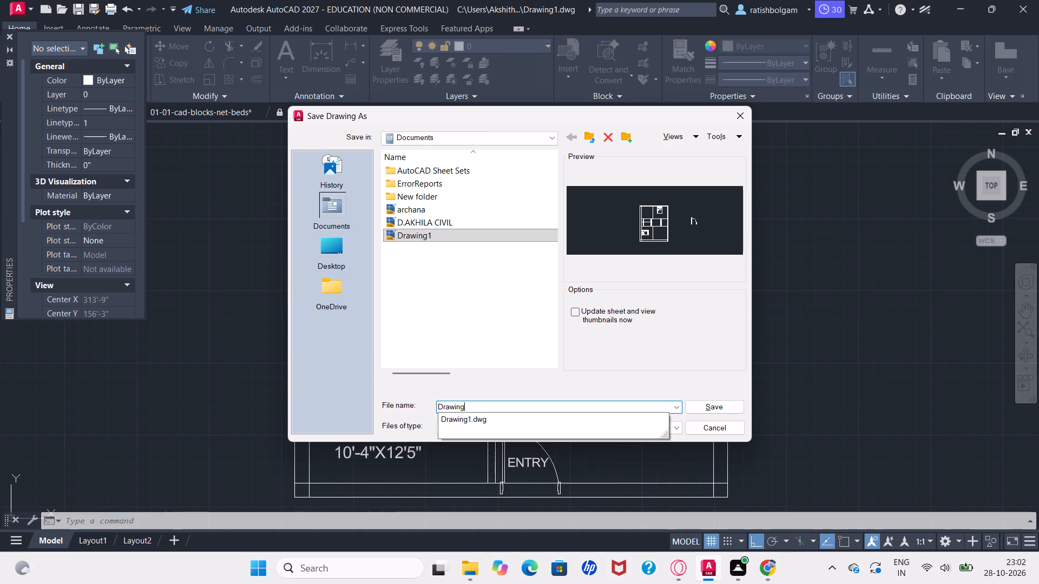
key(period)
key(2)
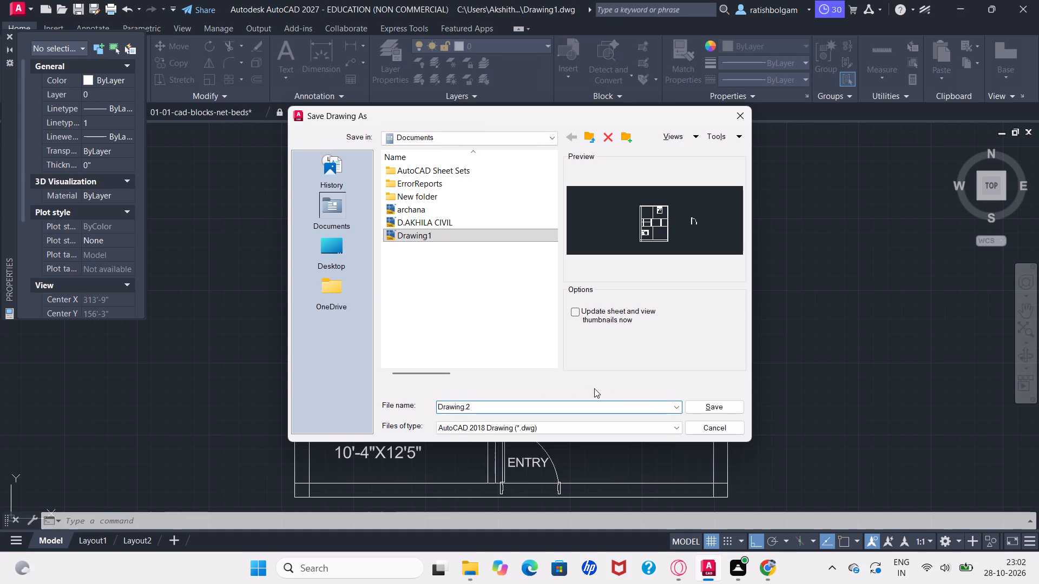
click(716, 404)
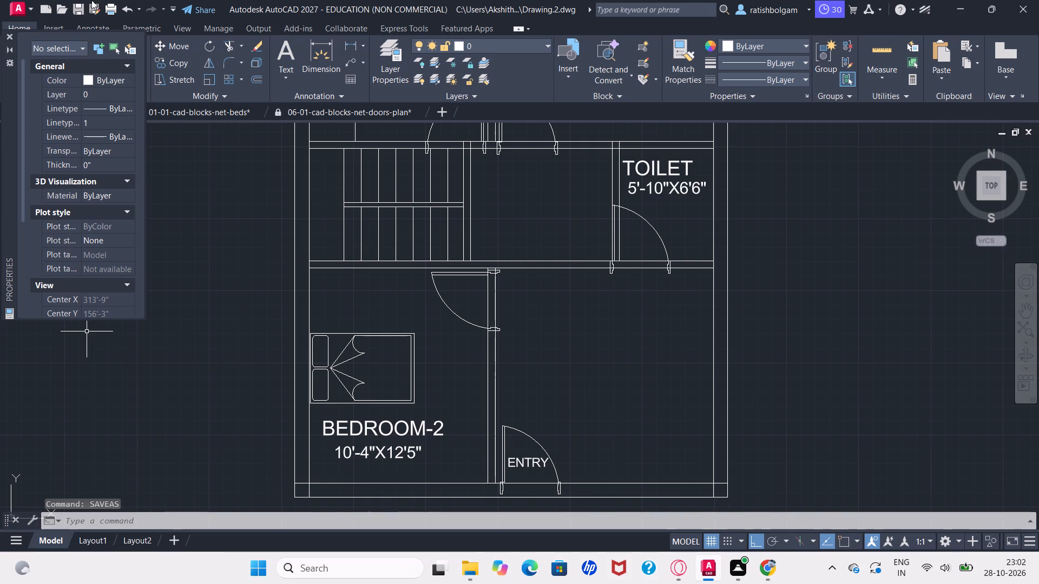
Open the Drawing.2 file from the Documents folder as a read-only copy.
click(57, 9)
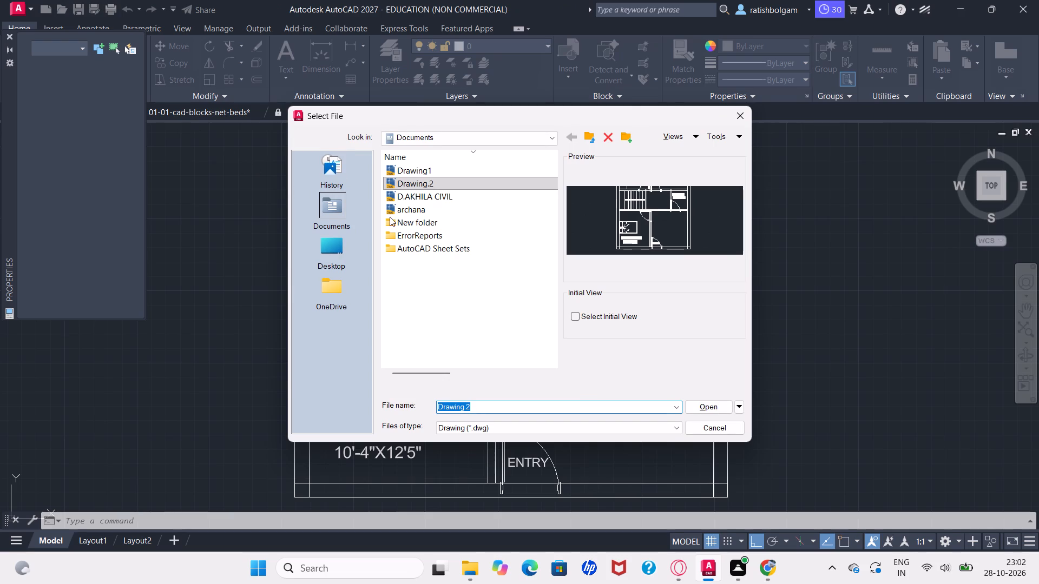
click(443, 182)
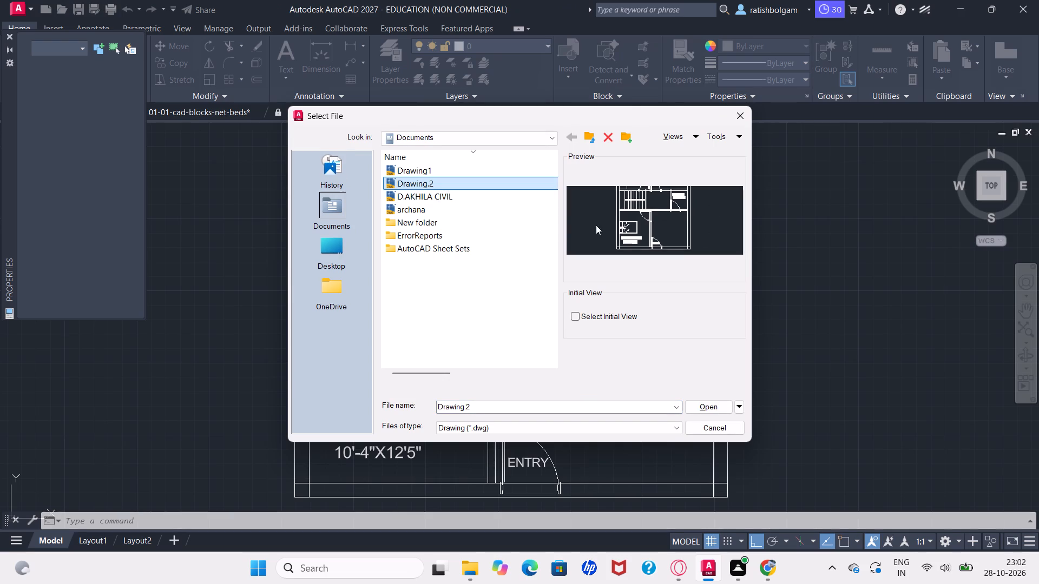
double_click(620, 224)
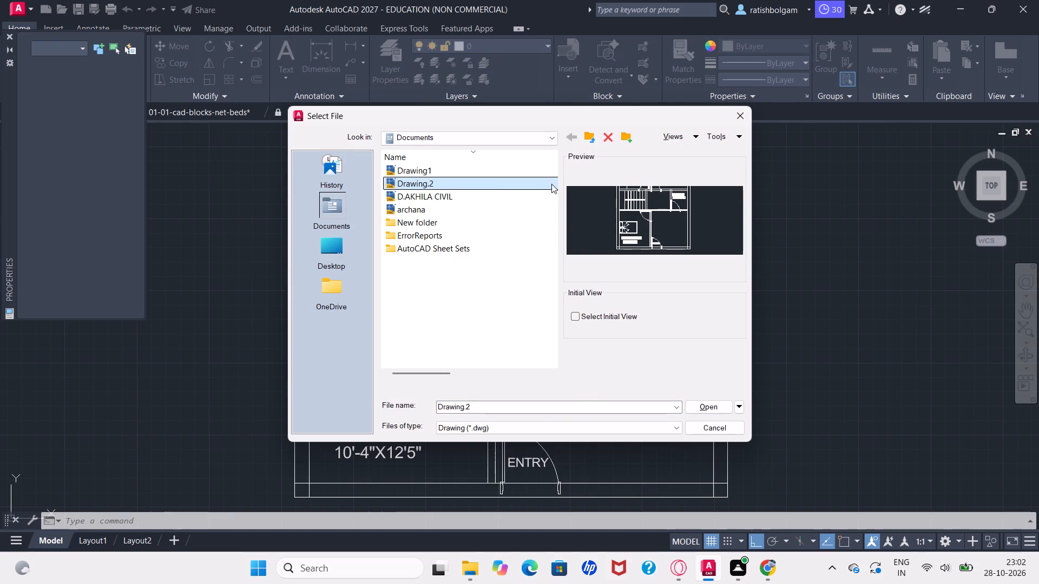
double_click(507, 182)
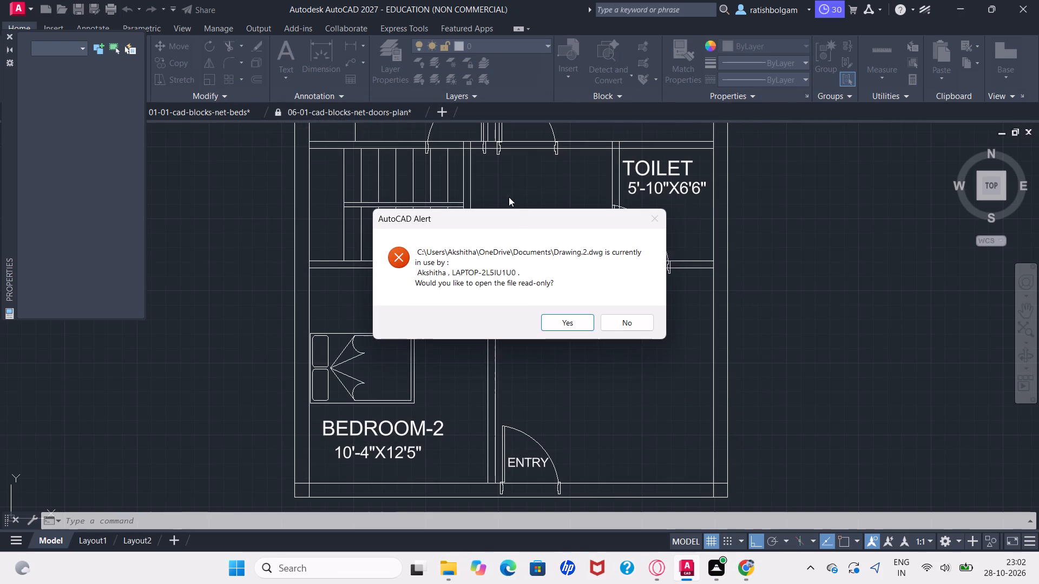
click(567, 325)
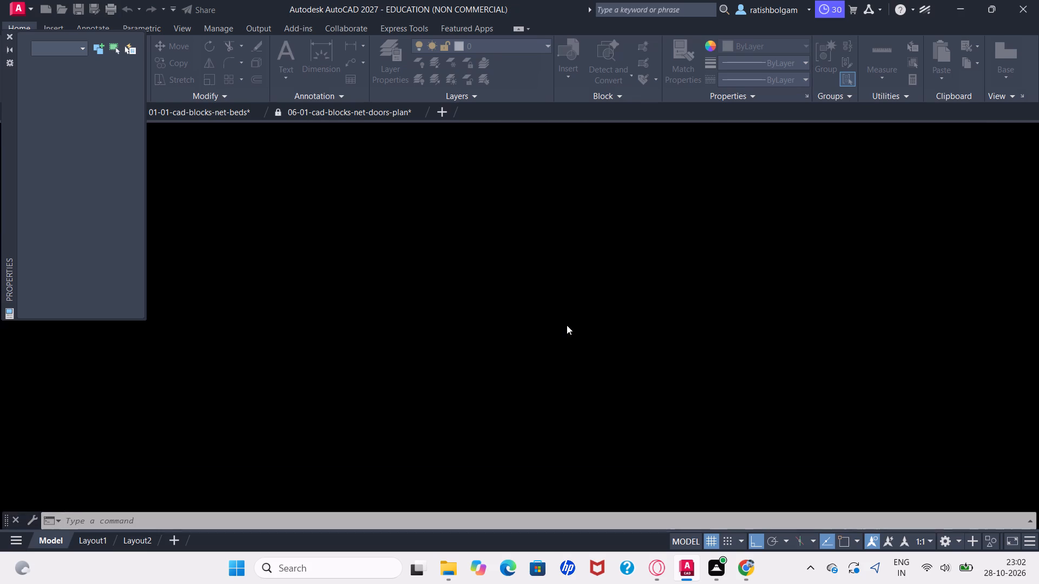
ctrl+scroll(567, 325, down, 5)
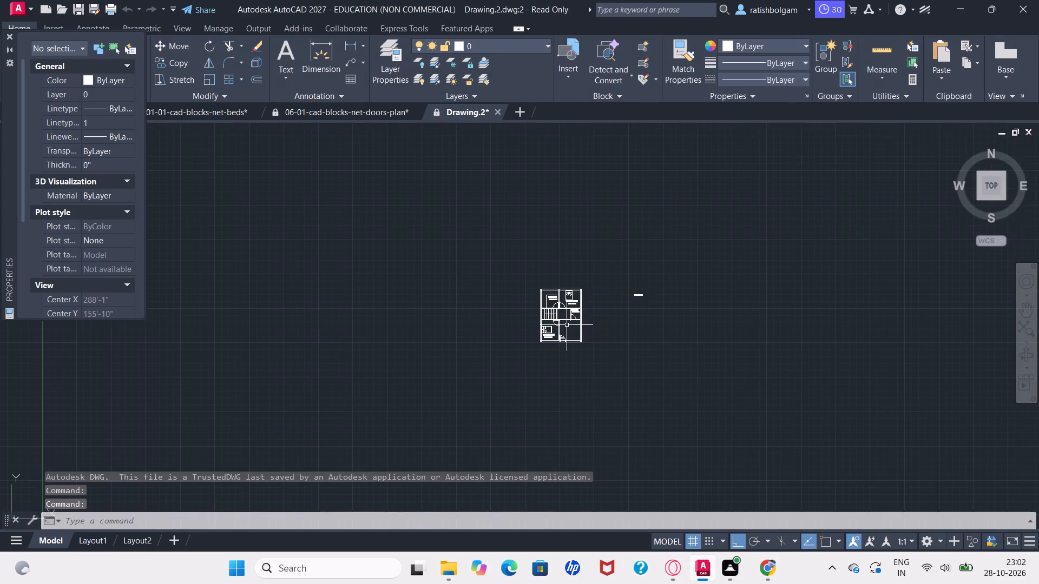
ctrl+scroll(567, 325, up, 4)
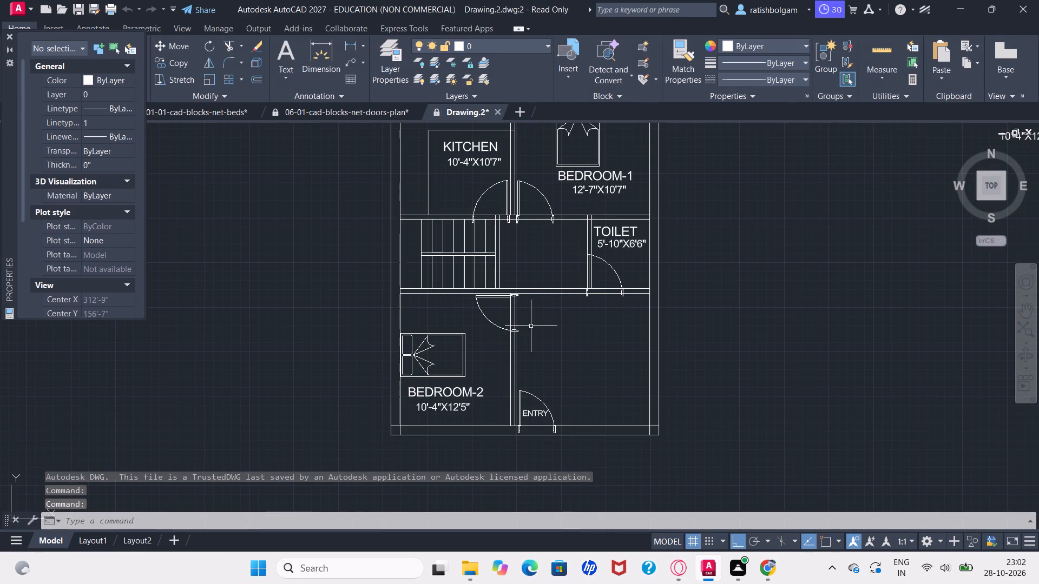
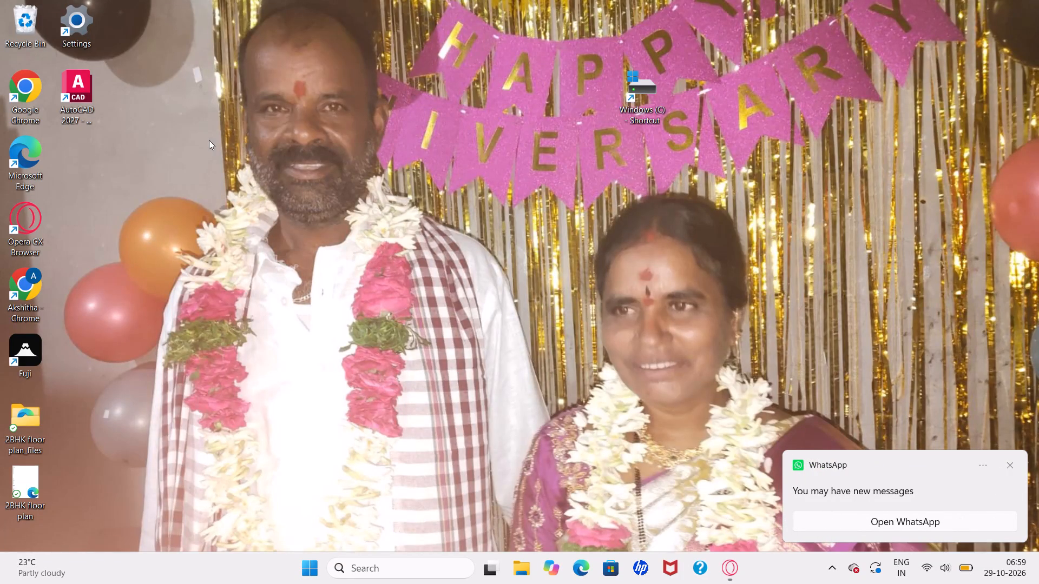
Launch AutoCAD 2027 from the desktop.
click(77, 88)
click(77, 88)
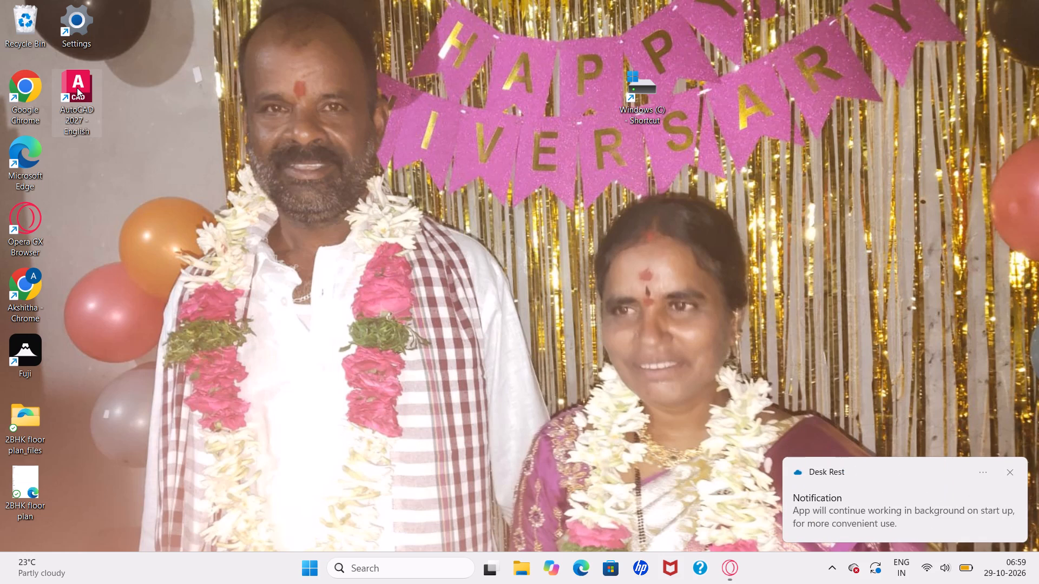
double_click(76, 82)
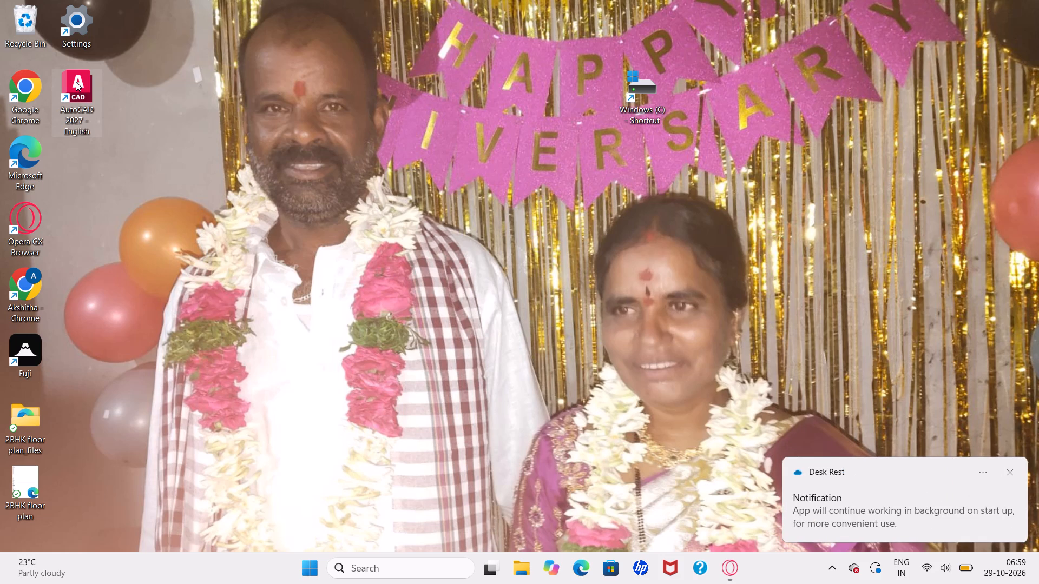
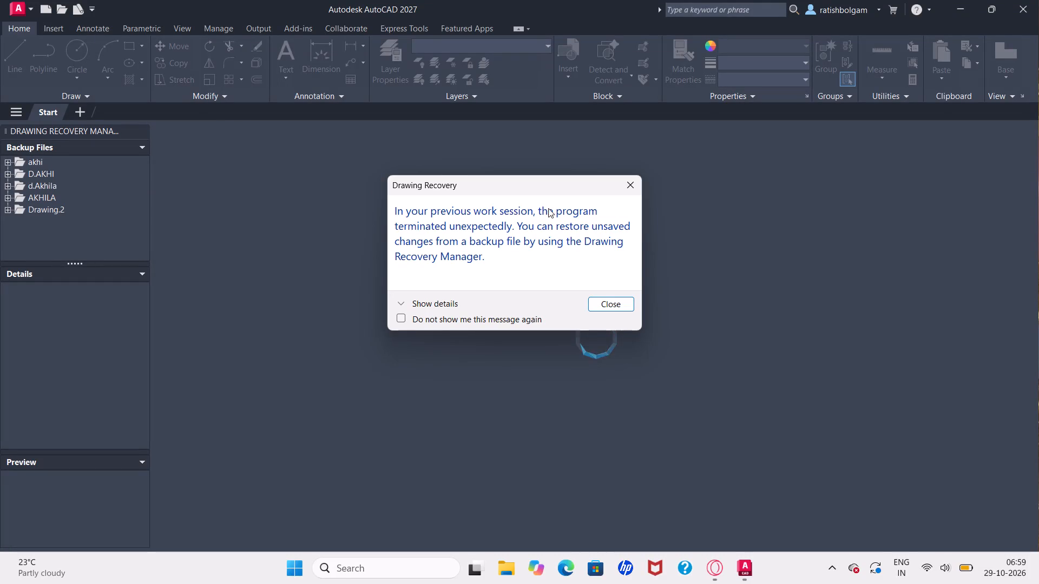
Dismiss the drawing recovery message and the blank profile window that cover the start page.
click(626, 188)
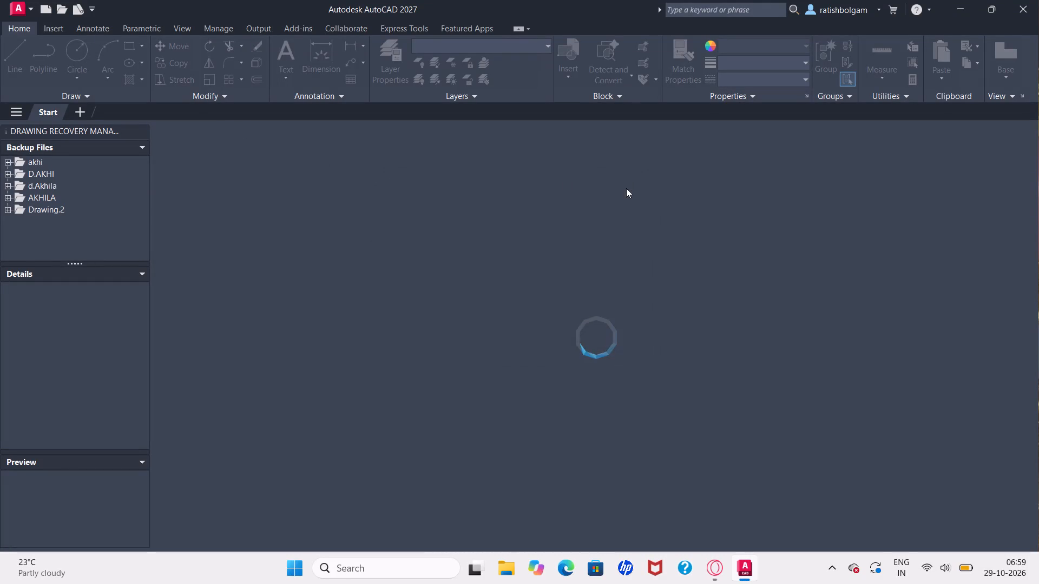
click(52, 209)
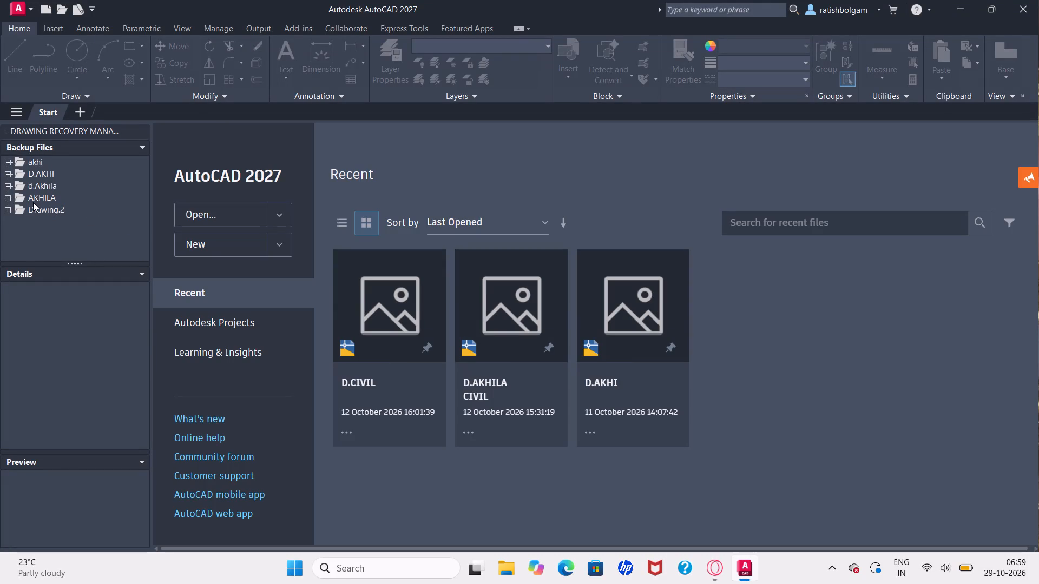
click(33, 202)
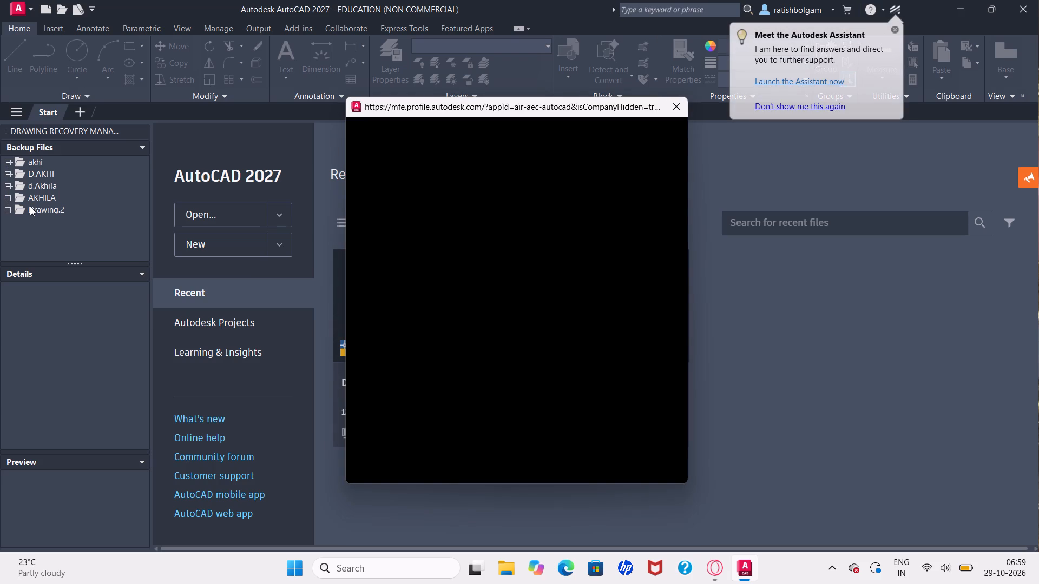
click(30, 206)
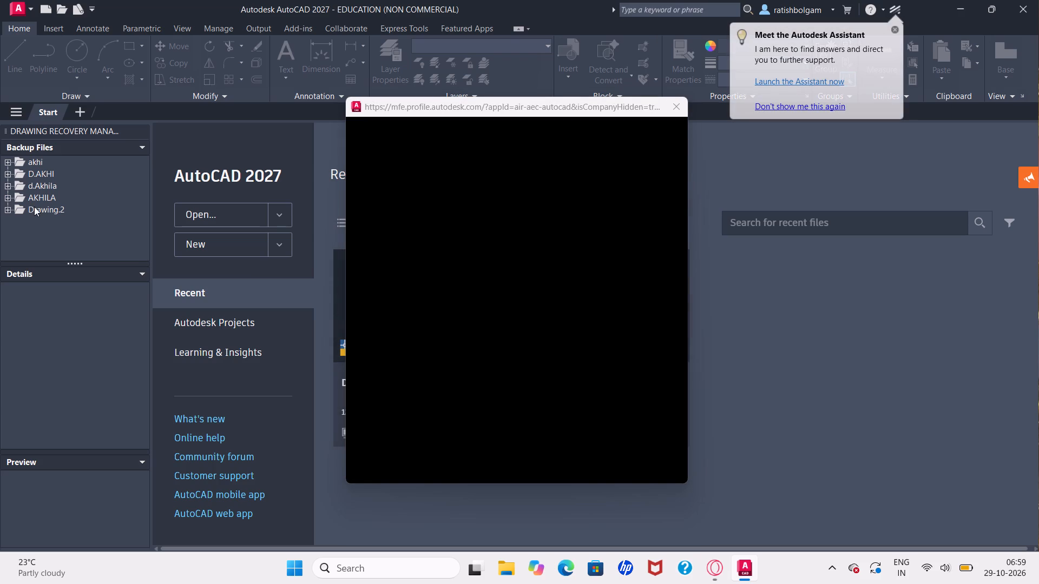
click(671, 106)
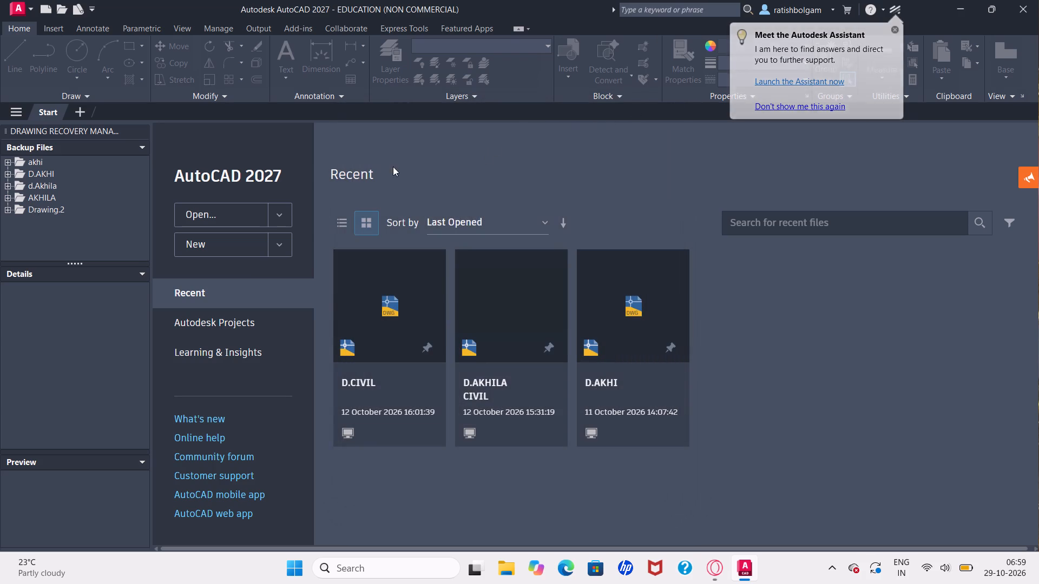
Open the Drawing.2 floor plan from the Documents folder.
click(58, 209)
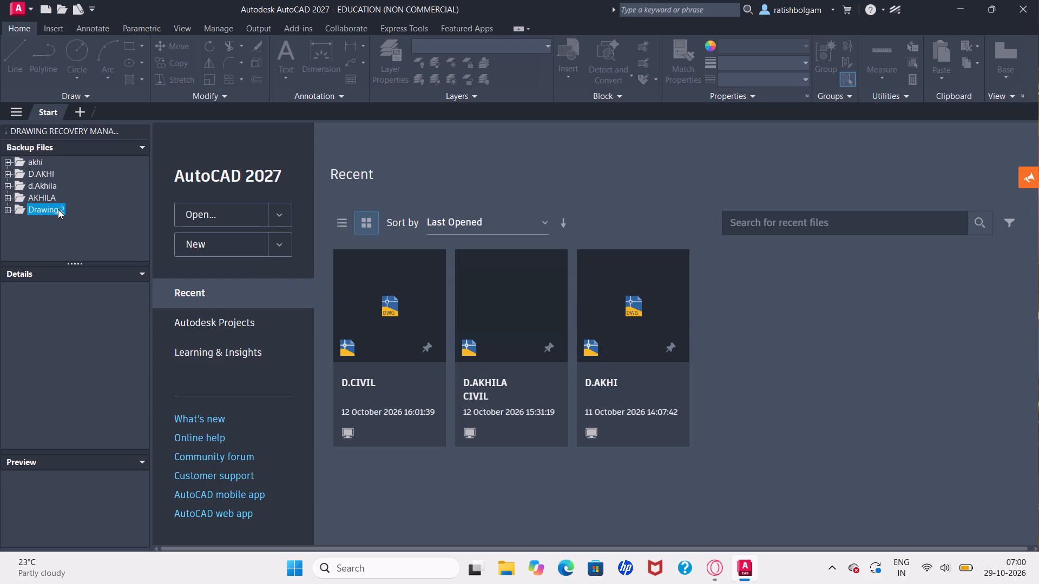
click(58, 11)
click(58, 11)
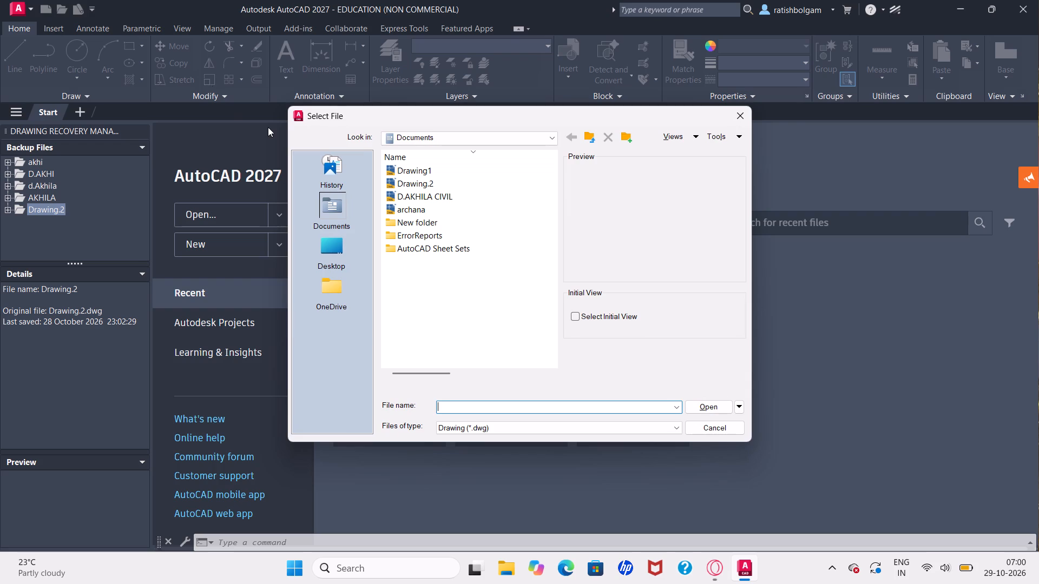
click(419, 180)
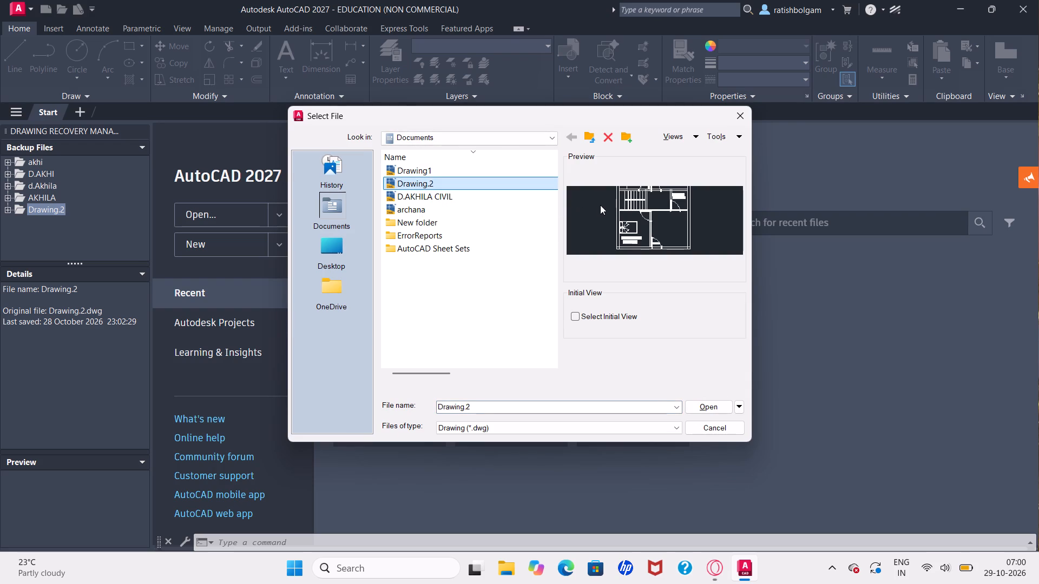
double_click(519, 180)
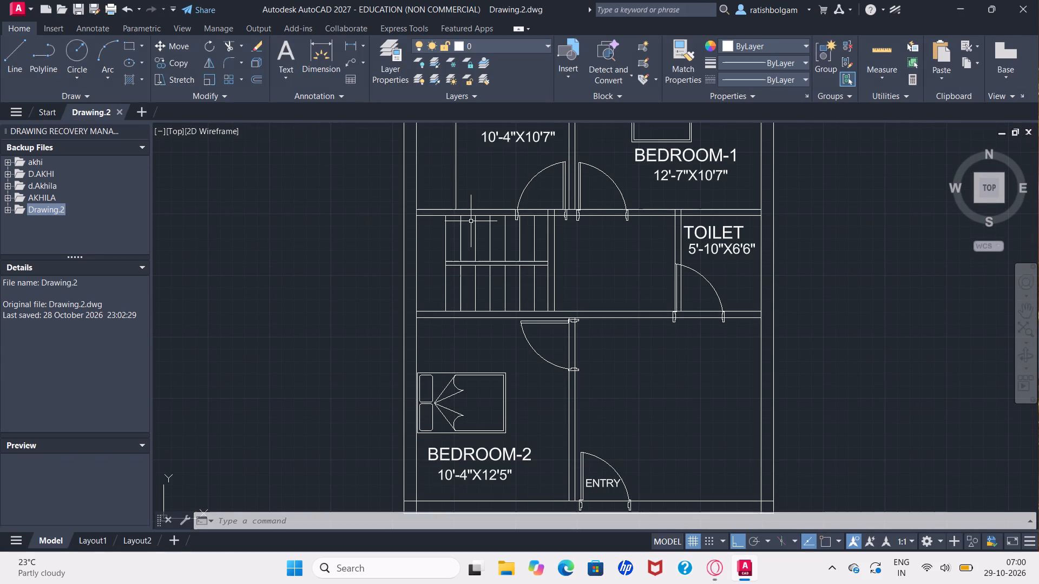
Start a multiline text in the empty area beside the floor plan and enter the first part of the room size, 12'-7"X.
ctrl+scroll(471, 221, down, 1)
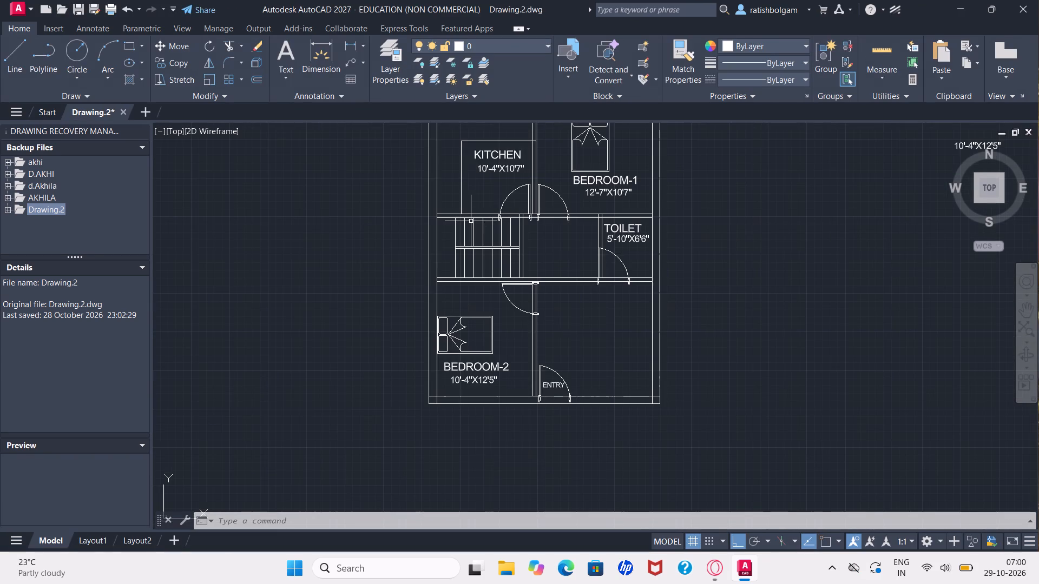
ctrl+scroll(471, 221, down, 1)
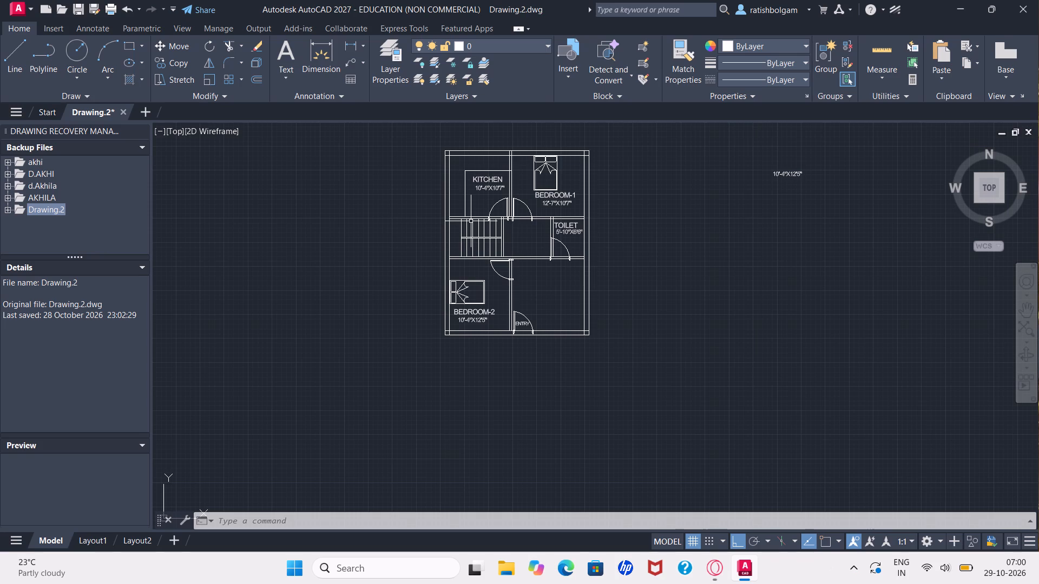
key(m)
key(t)
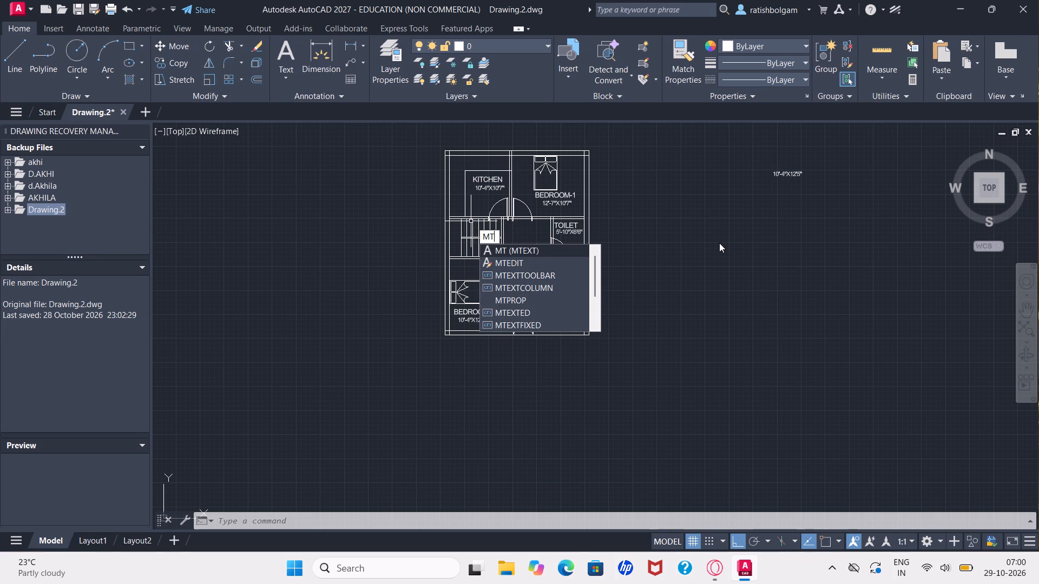
key(Return)
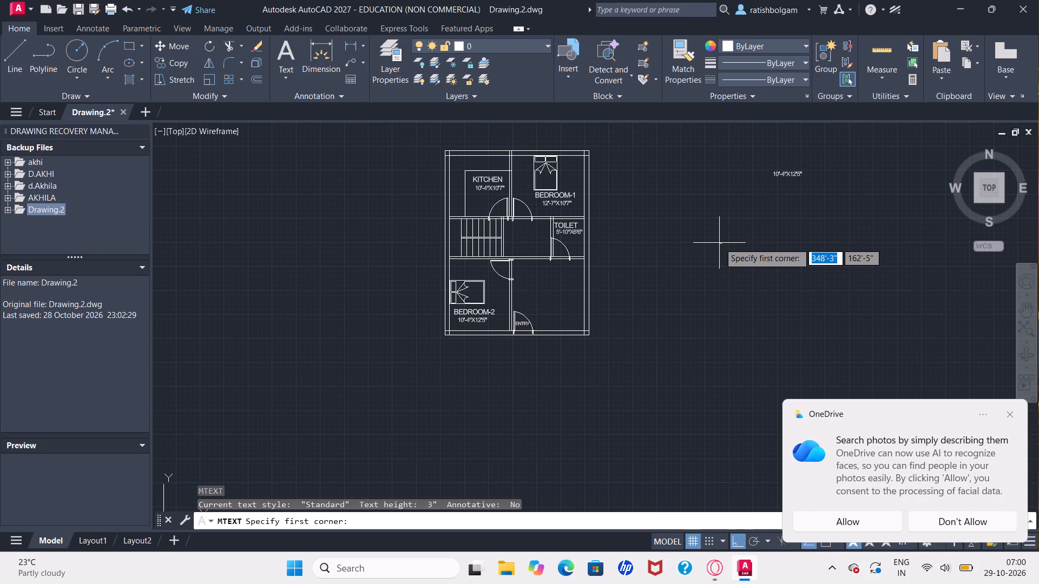
click(719, 243)
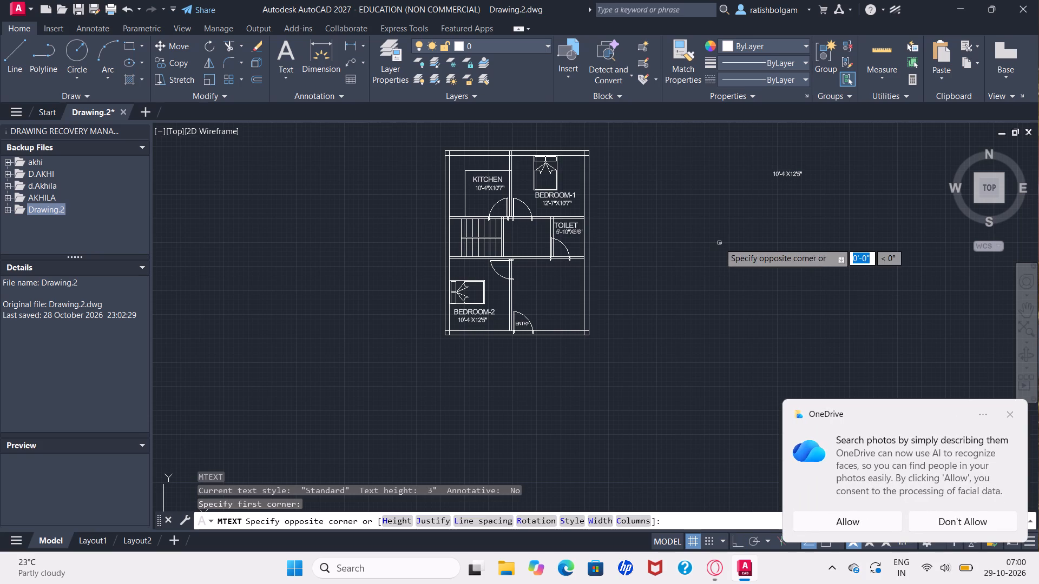
click(719, 243)
click(719, 243)
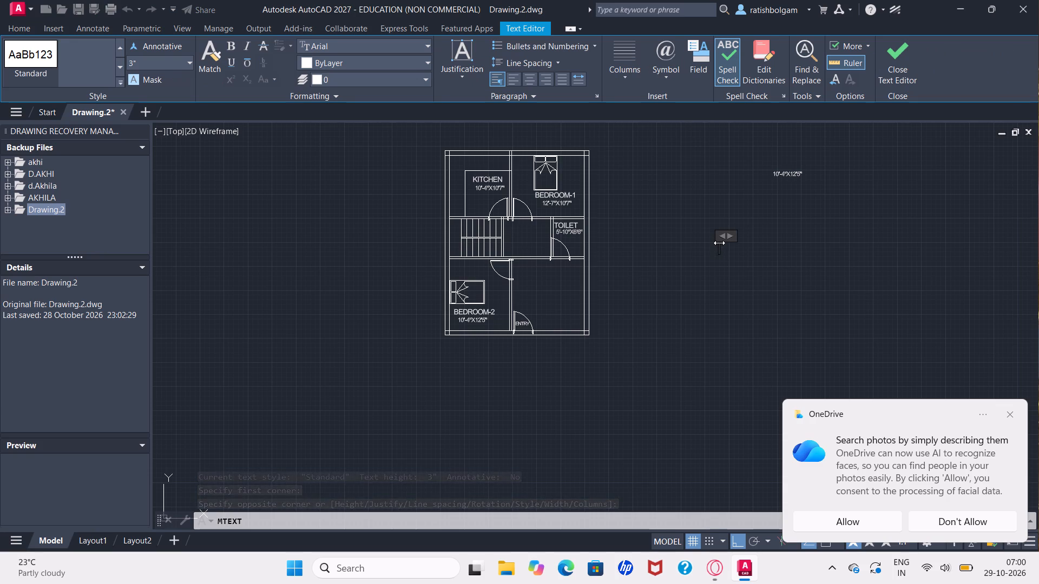
text(12)
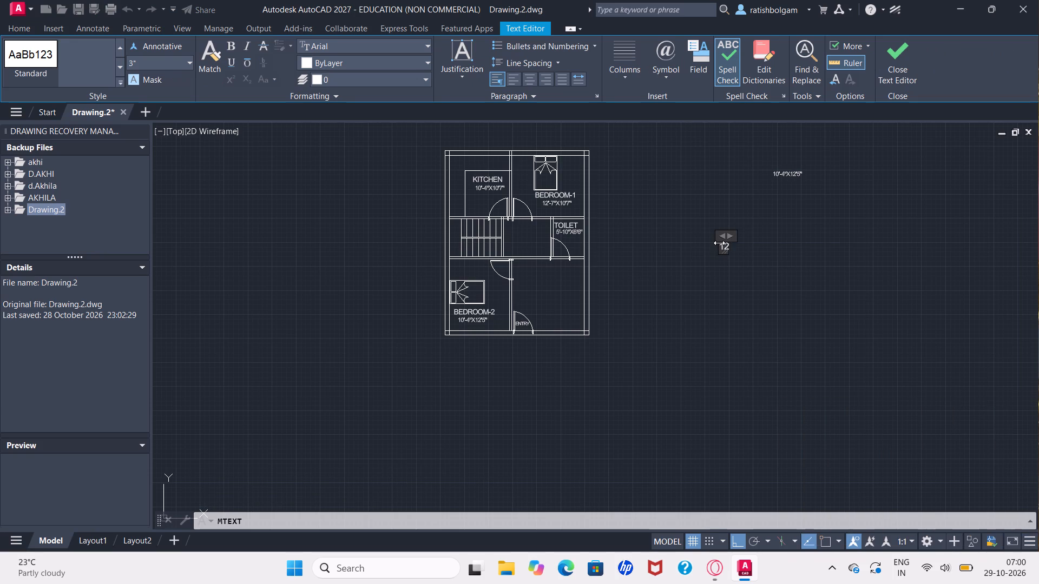
key(apostrophe)
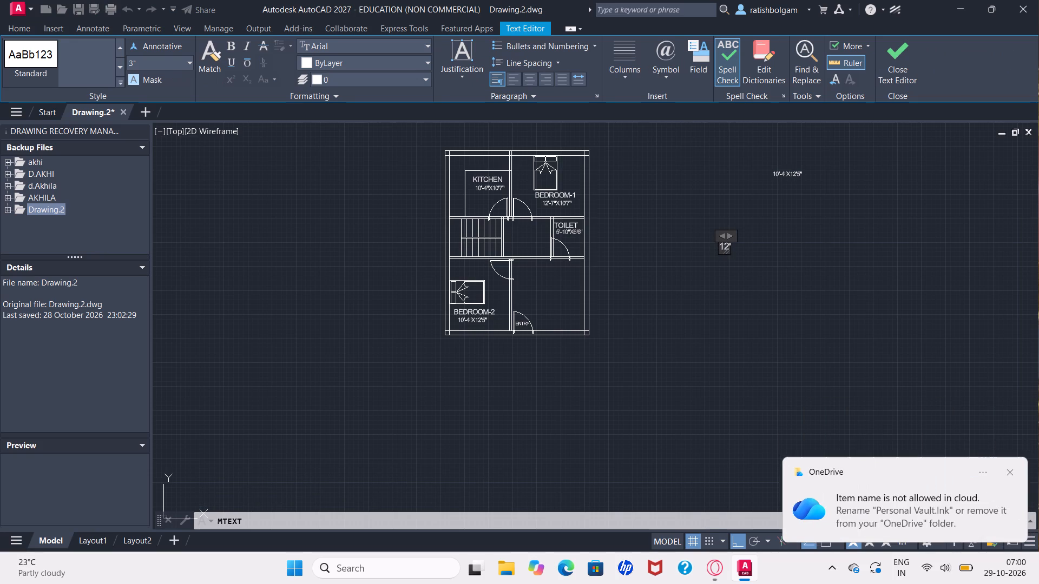
key(minus)
click(1010, 473)
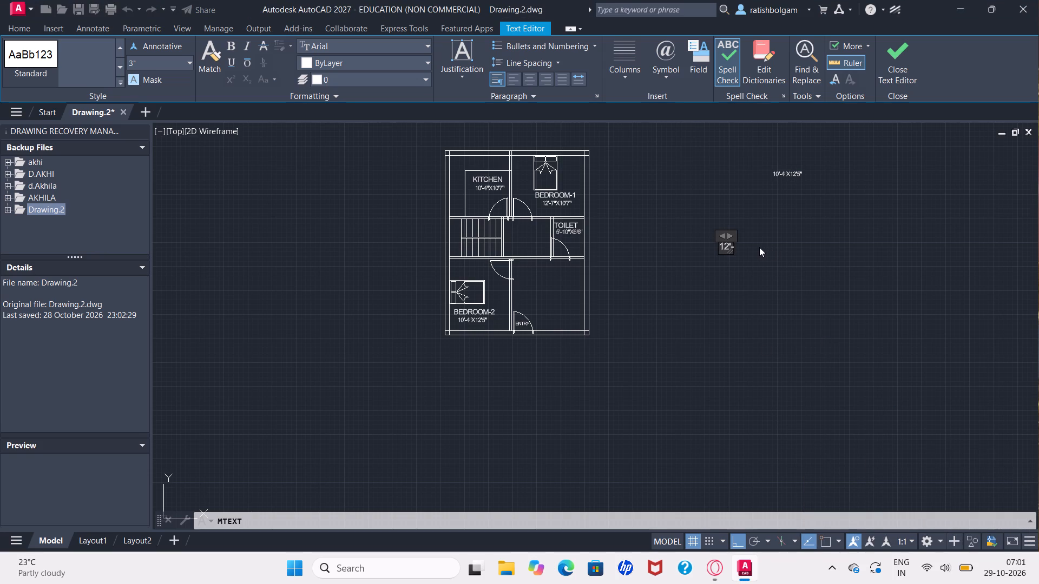
key(7)
key(shift+quotedbl)
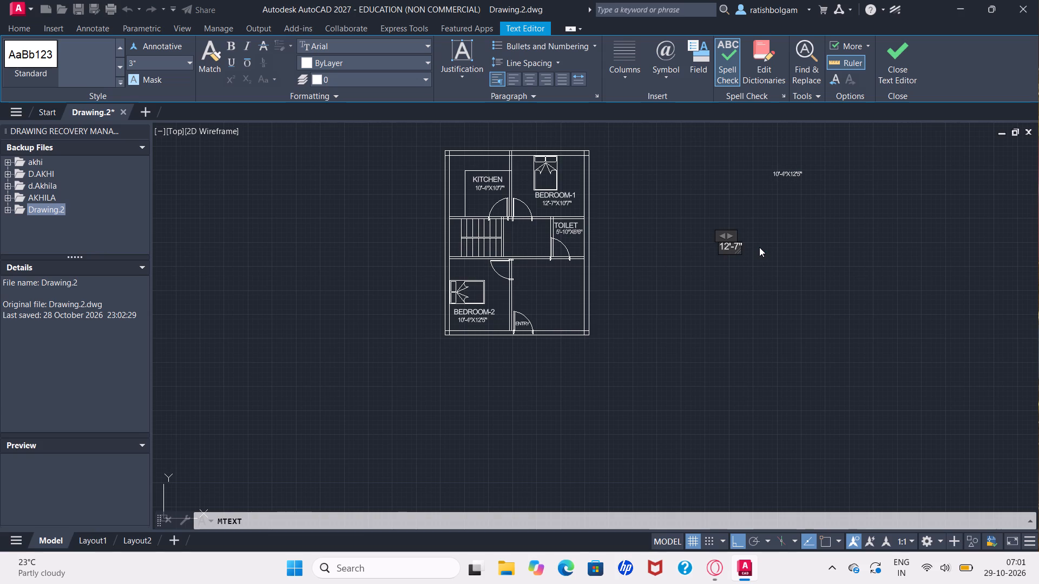
key(x)
key(2)
key(BackSpace)
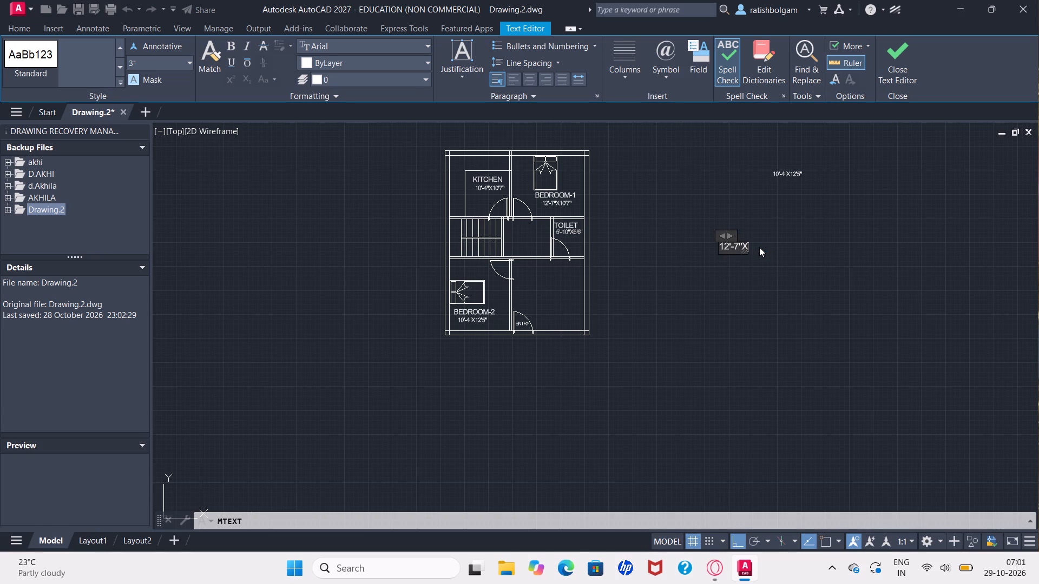
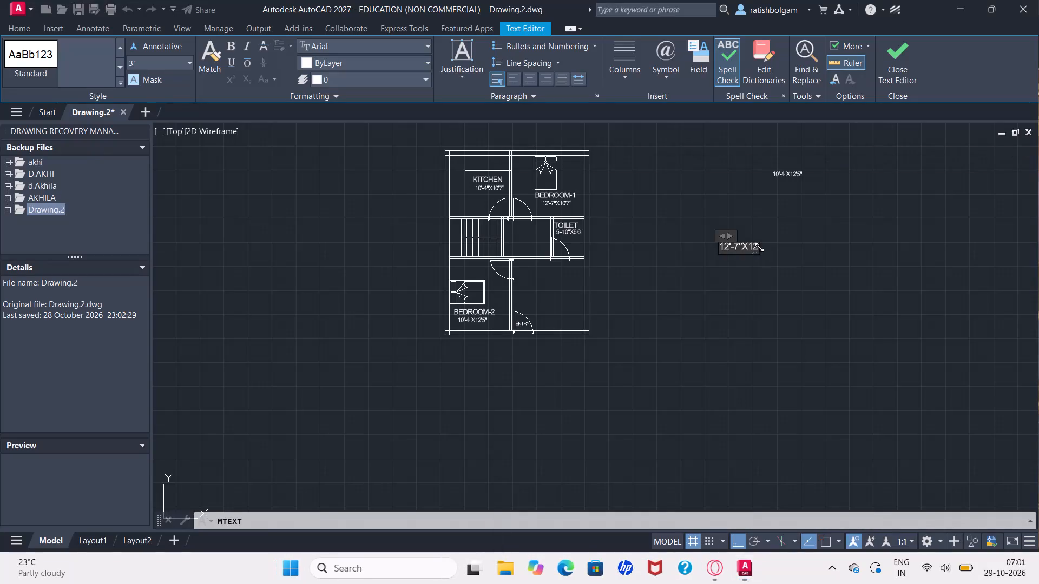
Finish the multiline text beside the floor plan so it reads 12'-7"X12'-5".
key(minus)
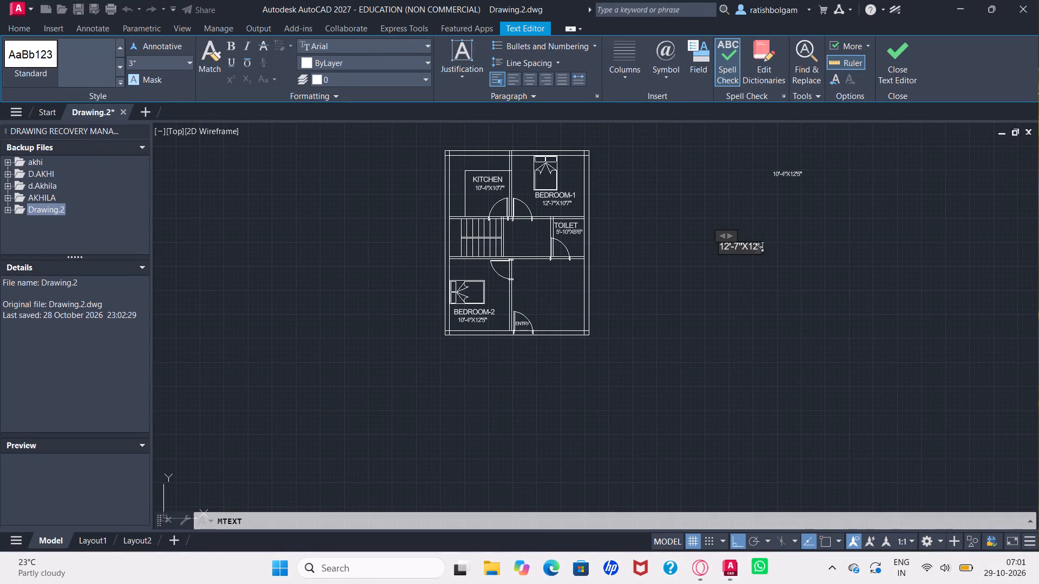
key(5)
key(shift+quotedbl)
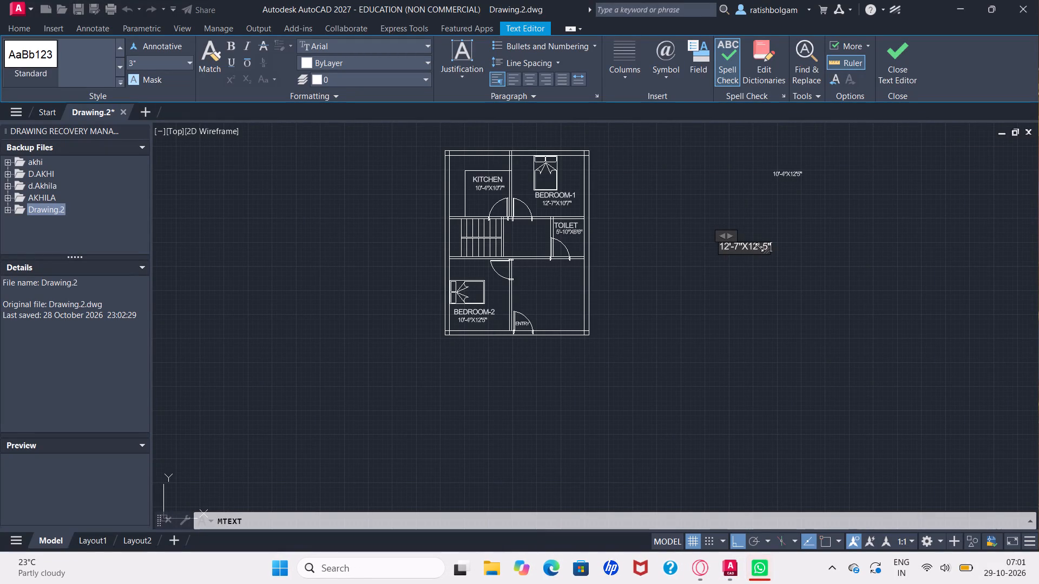
click(730, 208)
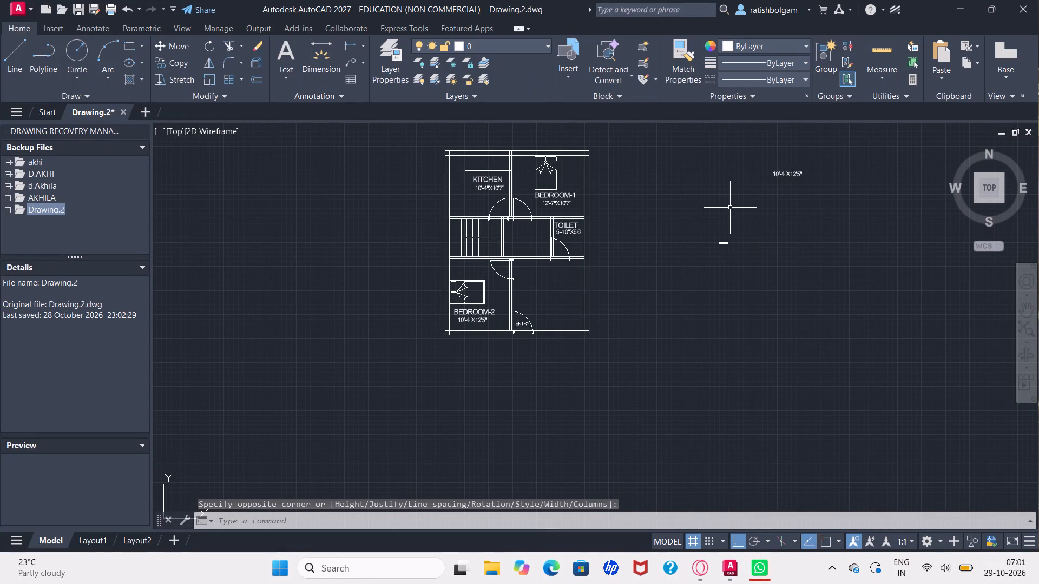
Set the text height of the new 12'-7"X12'-5" label to 8".
ctrl+scroll(730, 208, up, 4)
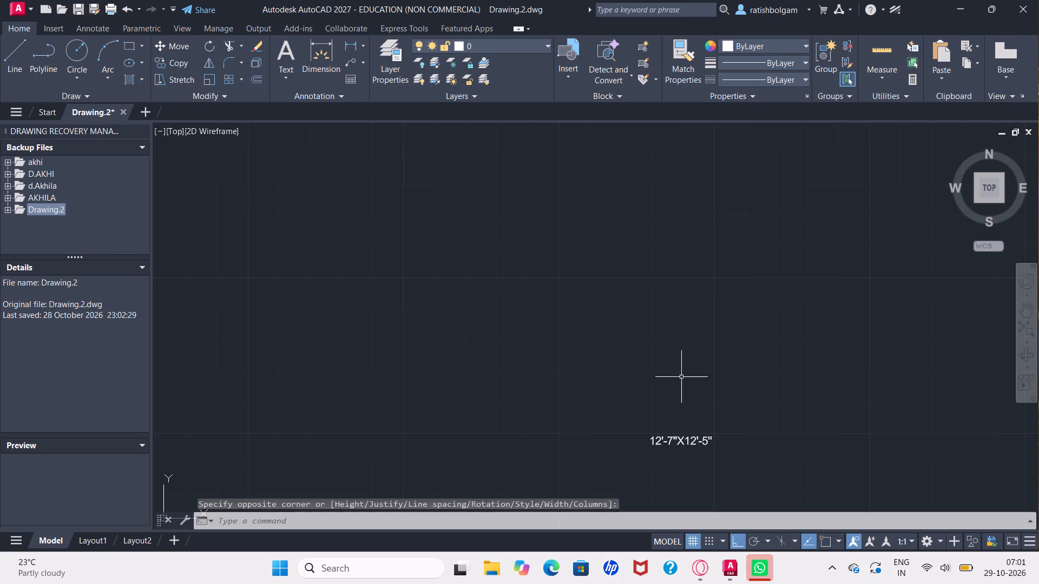
click(675, 441)
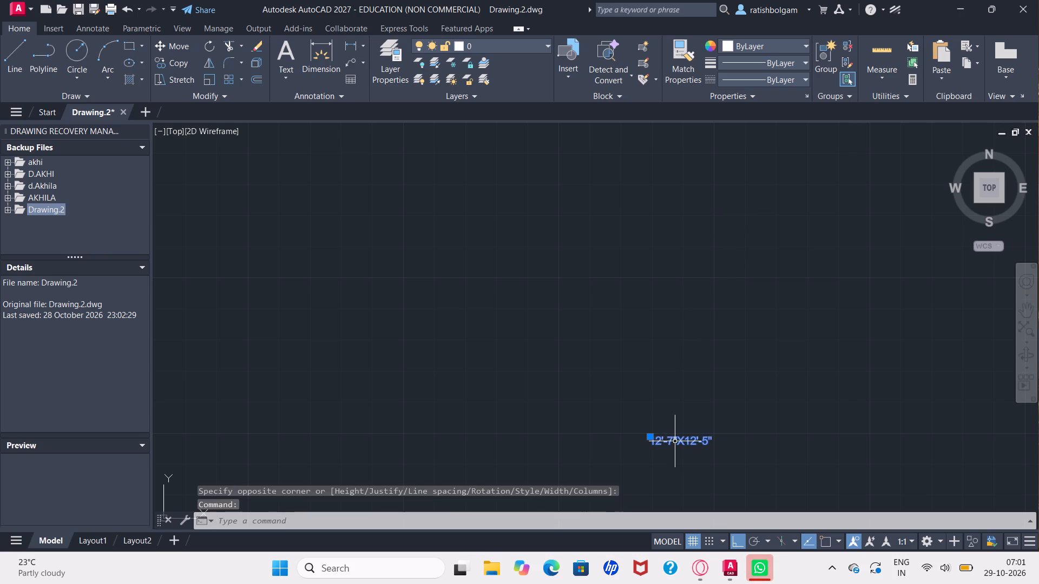
key(ctrl+1)
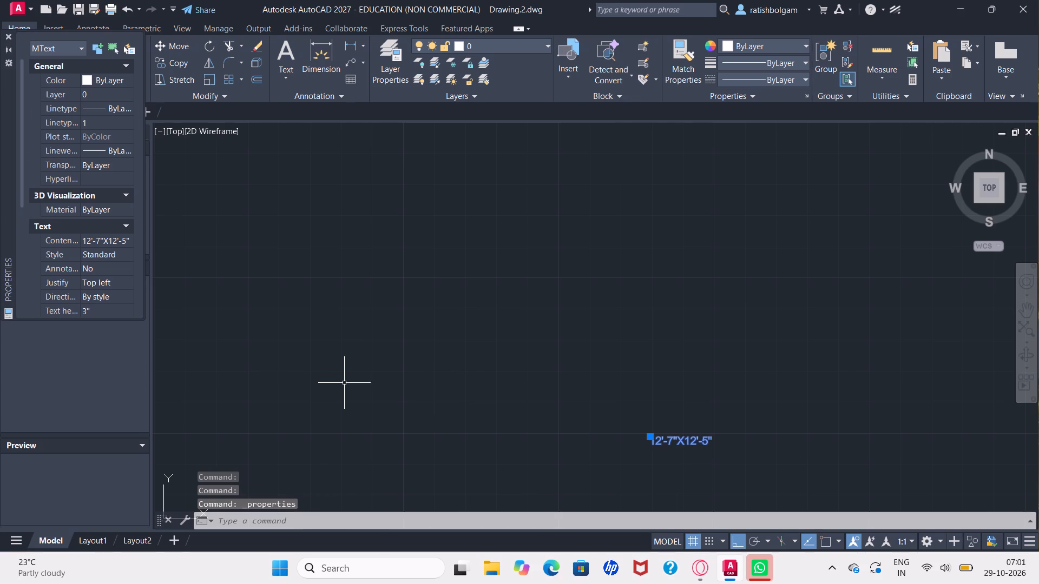
click(90, 310)
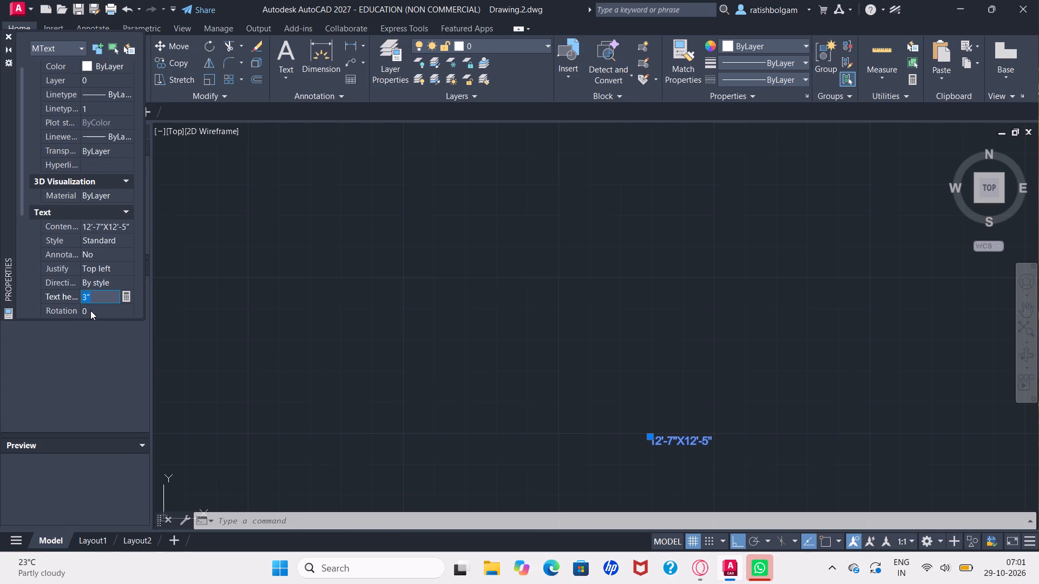
key(8)
key(shift+quotedbl)
key(Return)
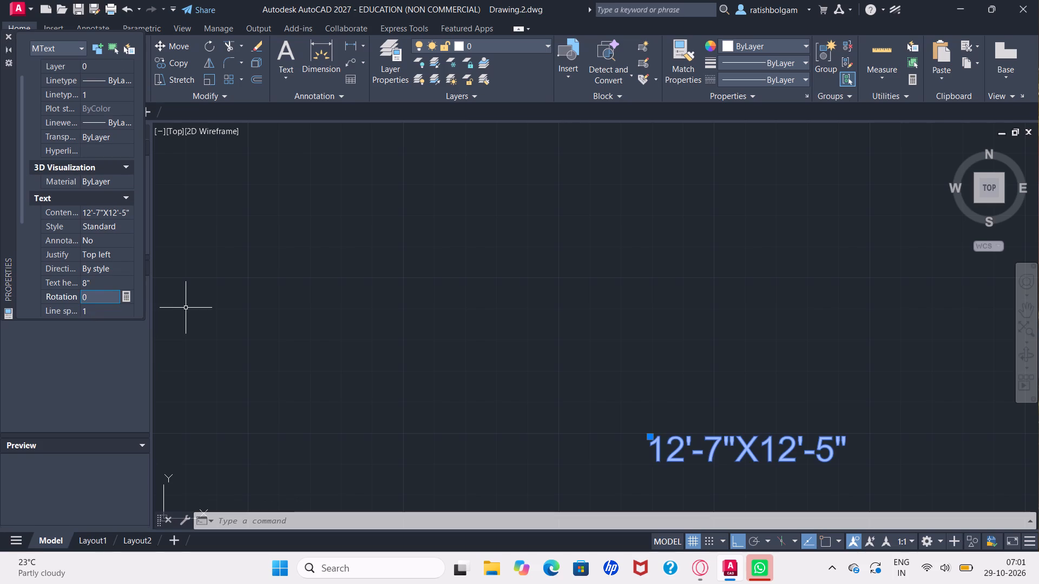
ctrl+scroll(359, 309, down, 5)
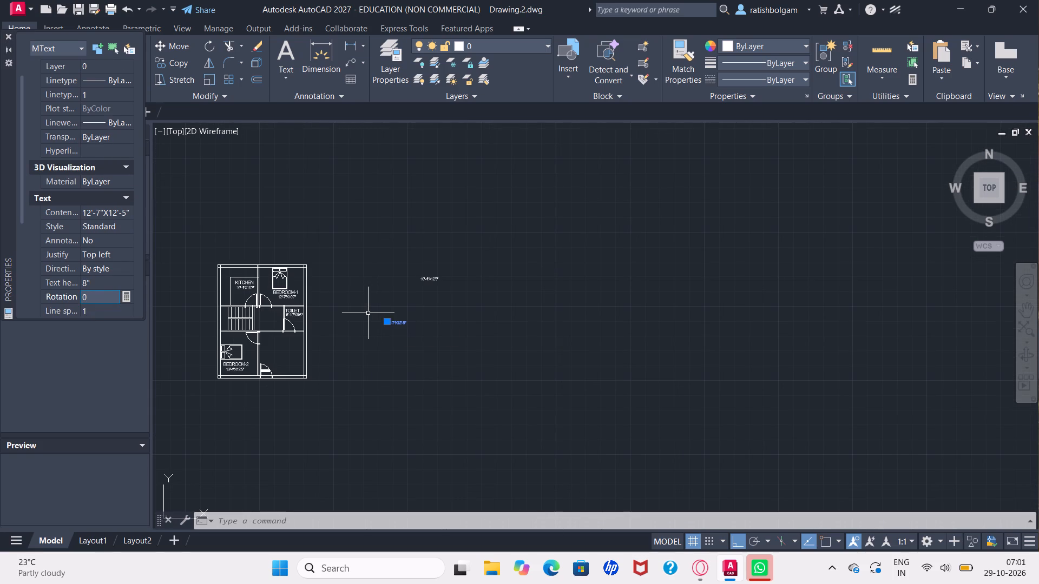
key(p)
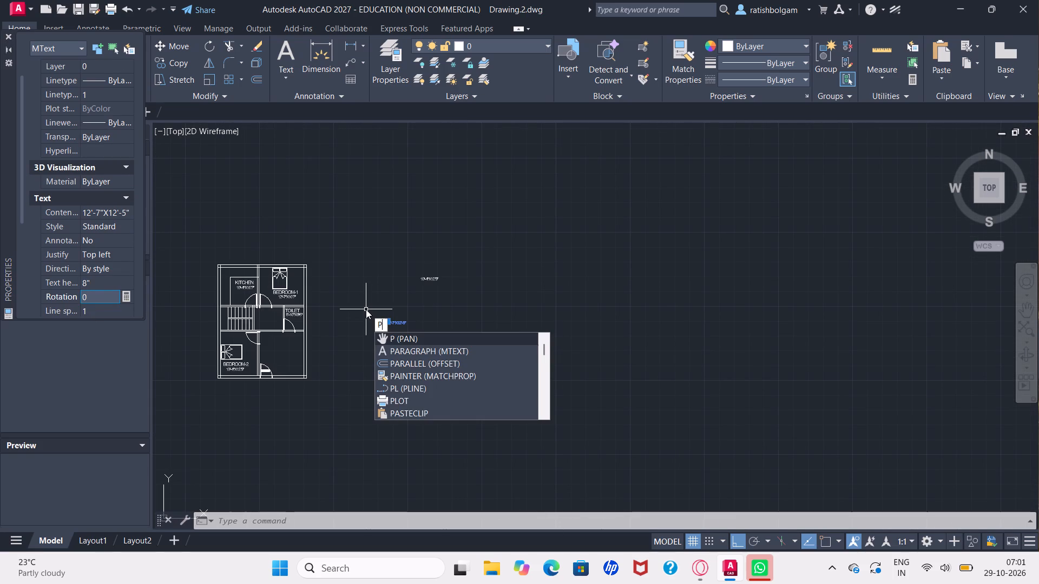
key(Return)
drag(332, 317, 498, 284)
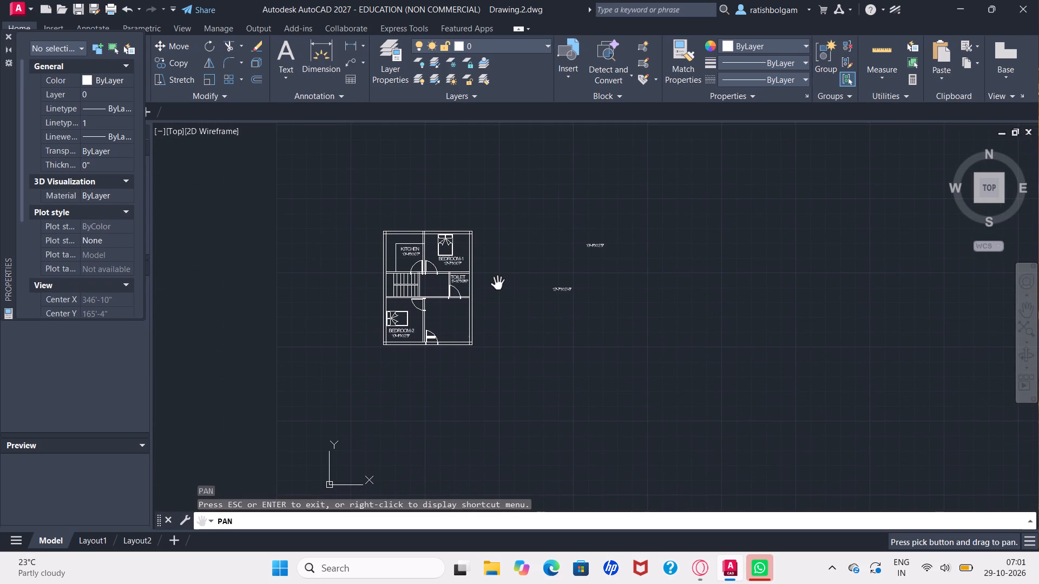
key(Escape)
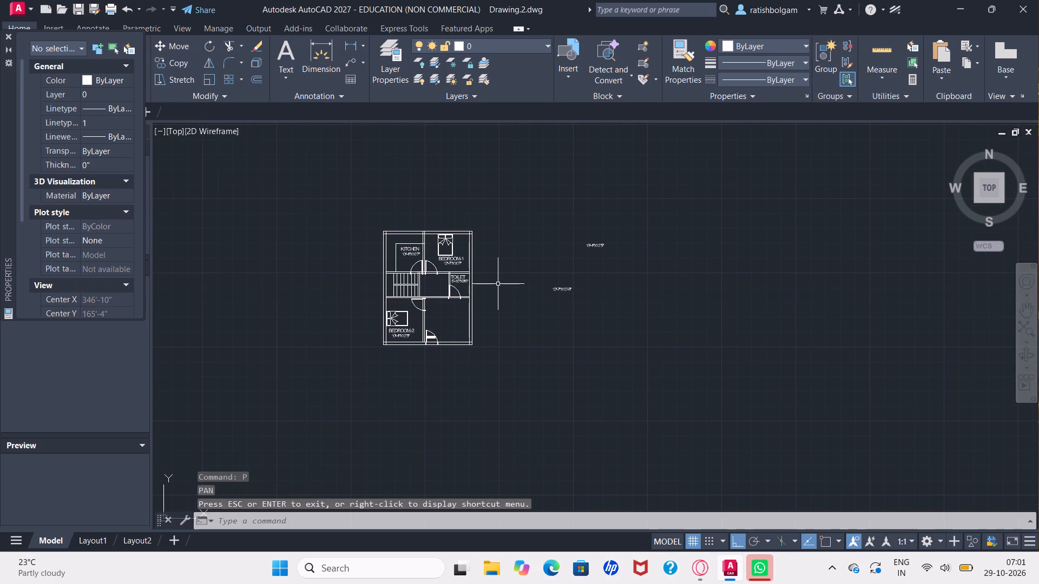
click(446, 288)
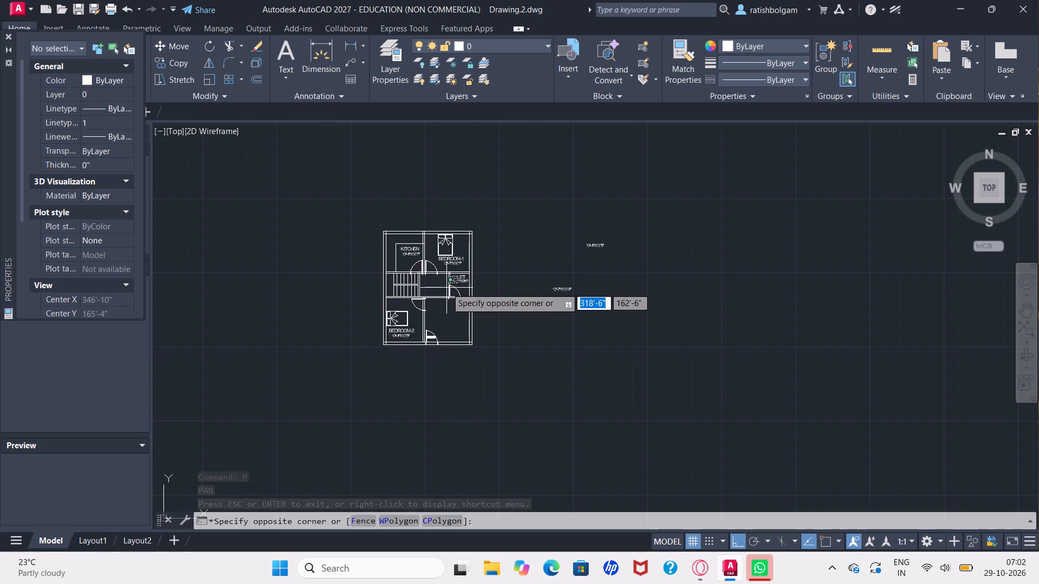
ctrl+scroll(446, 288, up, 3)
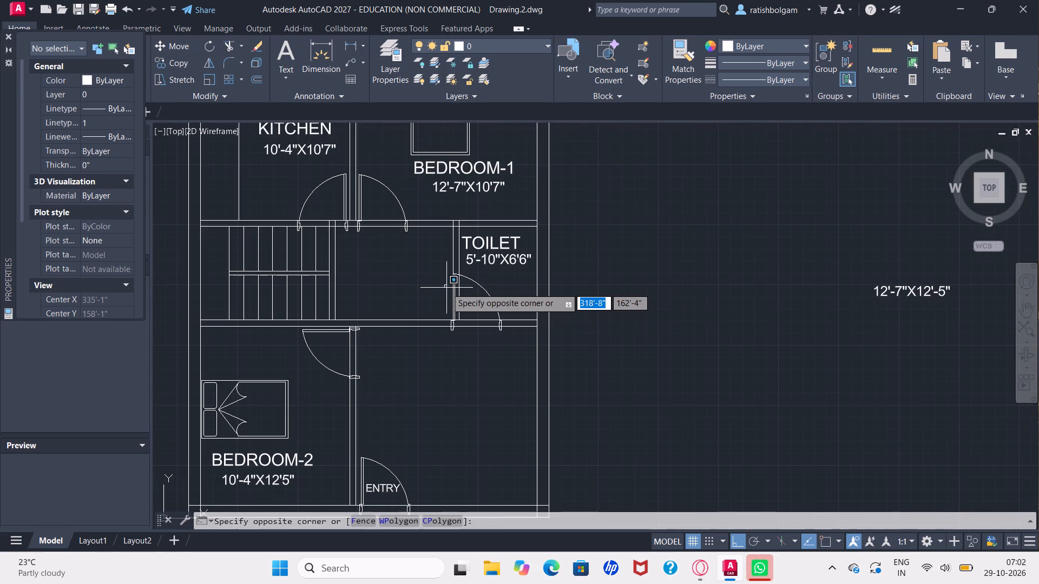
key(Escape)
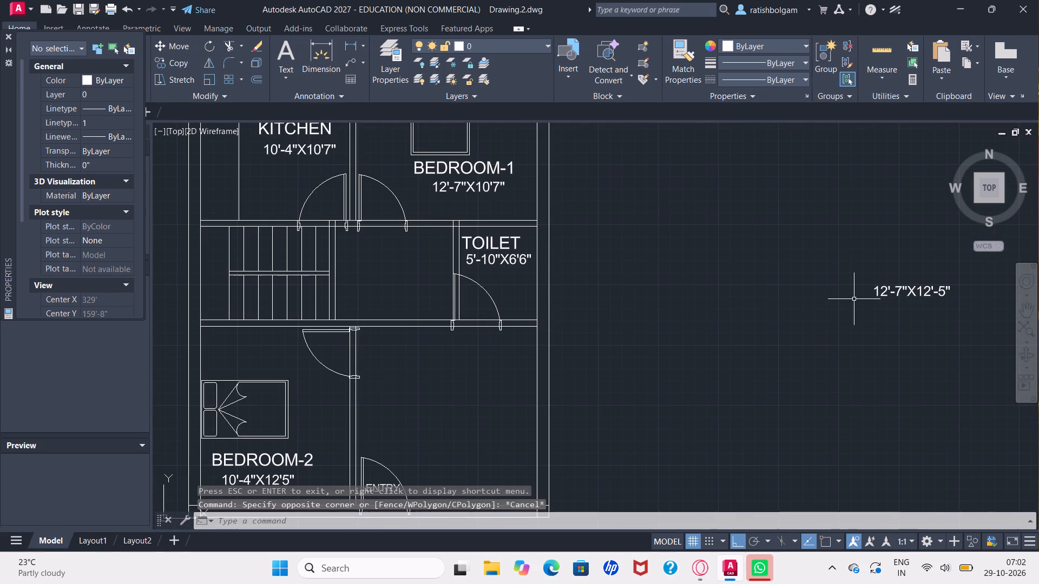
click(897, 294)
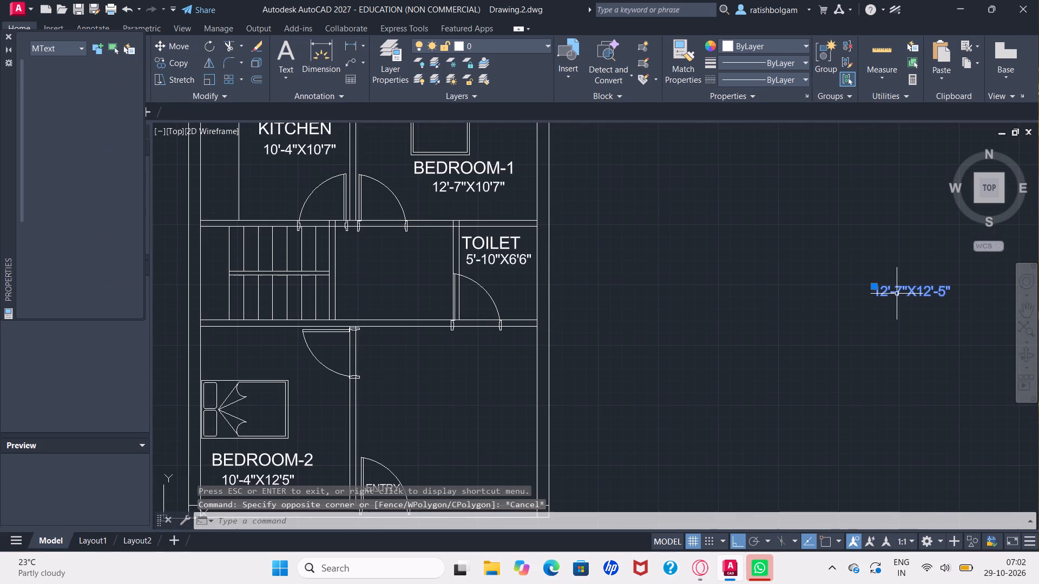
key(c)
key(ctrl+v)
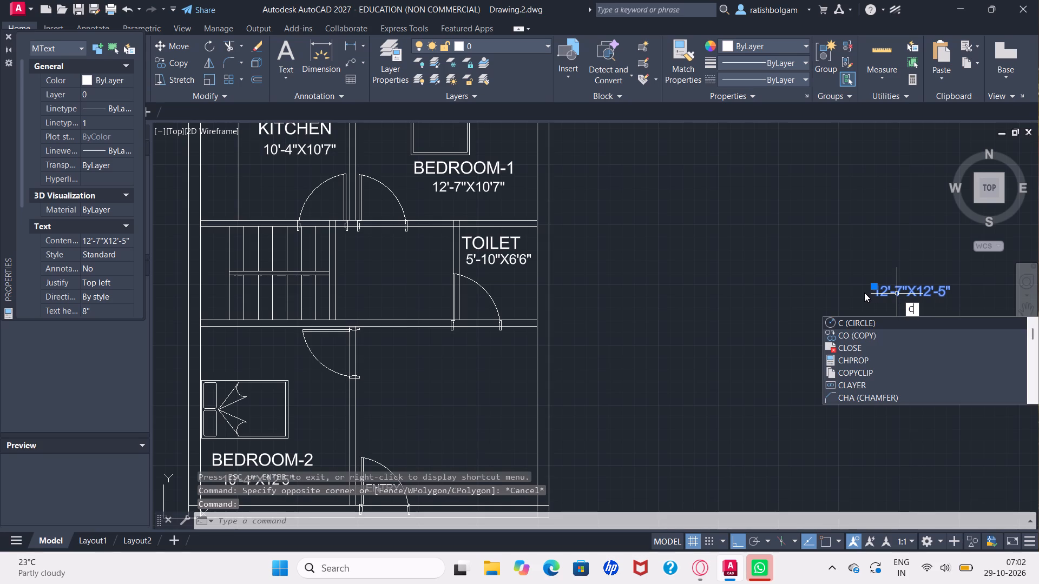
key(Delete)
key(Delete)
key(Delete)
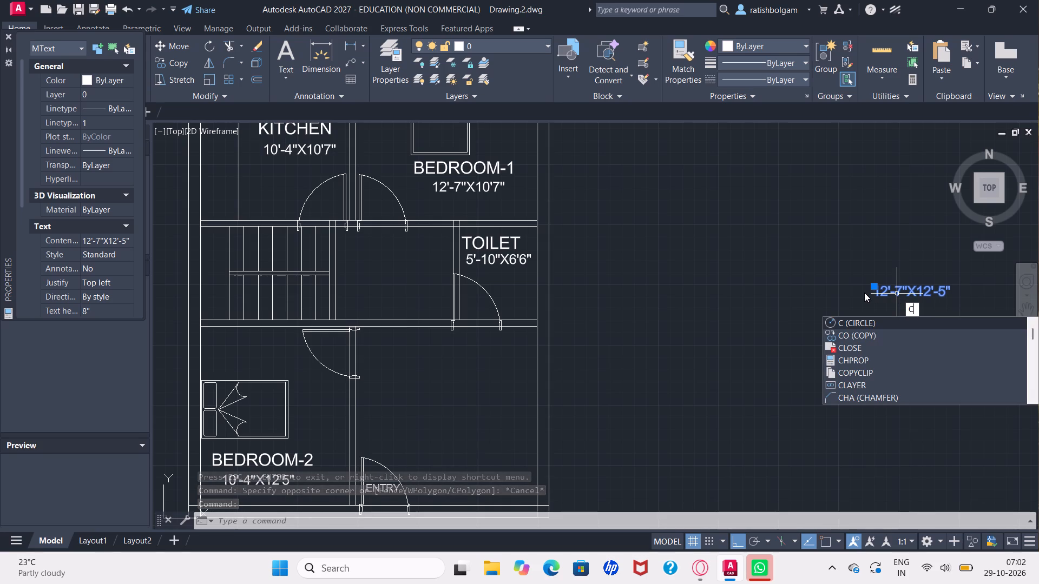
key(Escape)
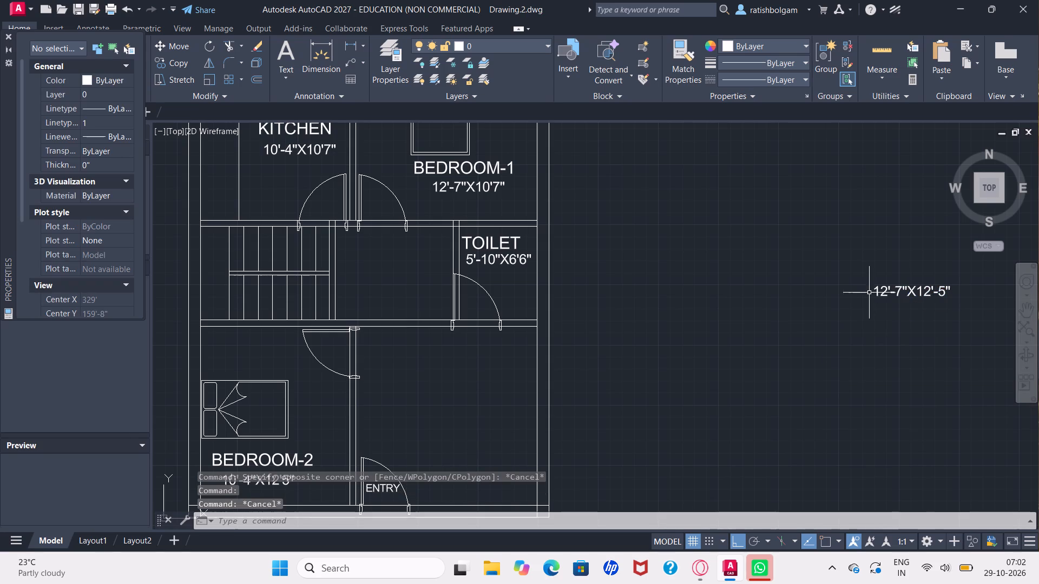
Copy the 12'-7"X12'-5" label into the unlabelled room by the entry, and erase the original outside the plan.
click(916, 289)
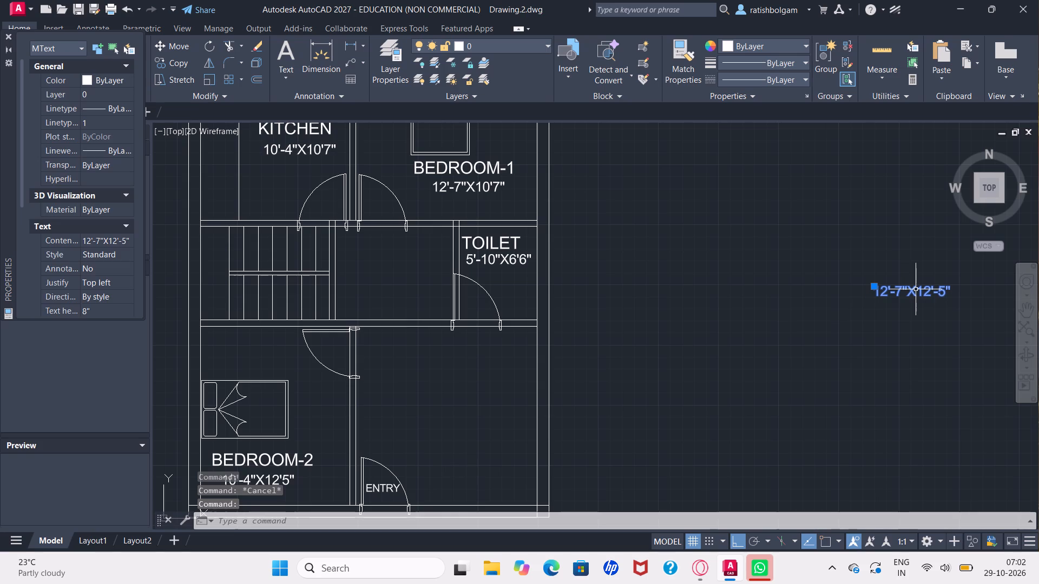
key(ctrl+c)
key(ctrl+v)
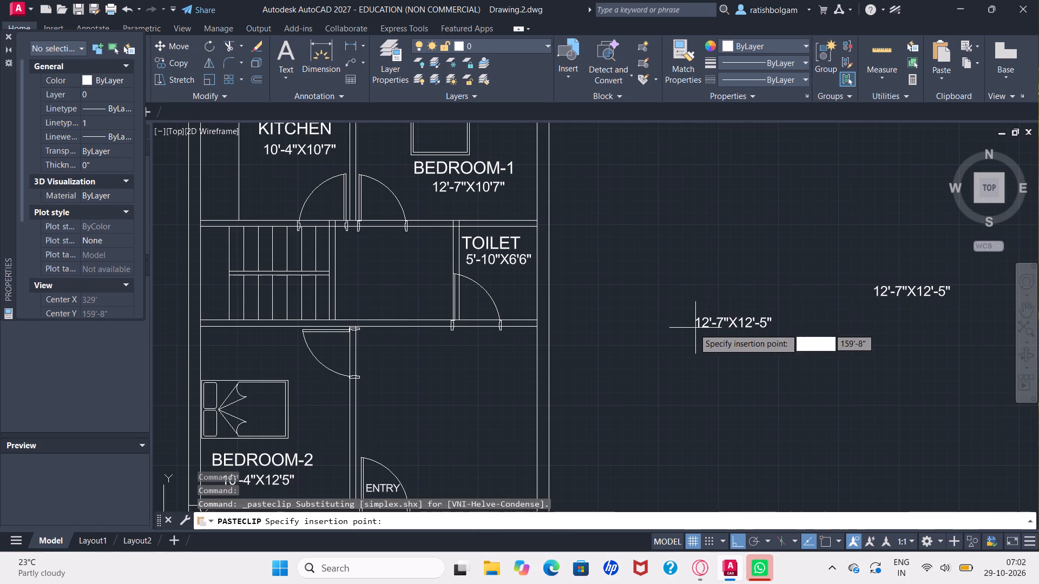
click(411, 440)
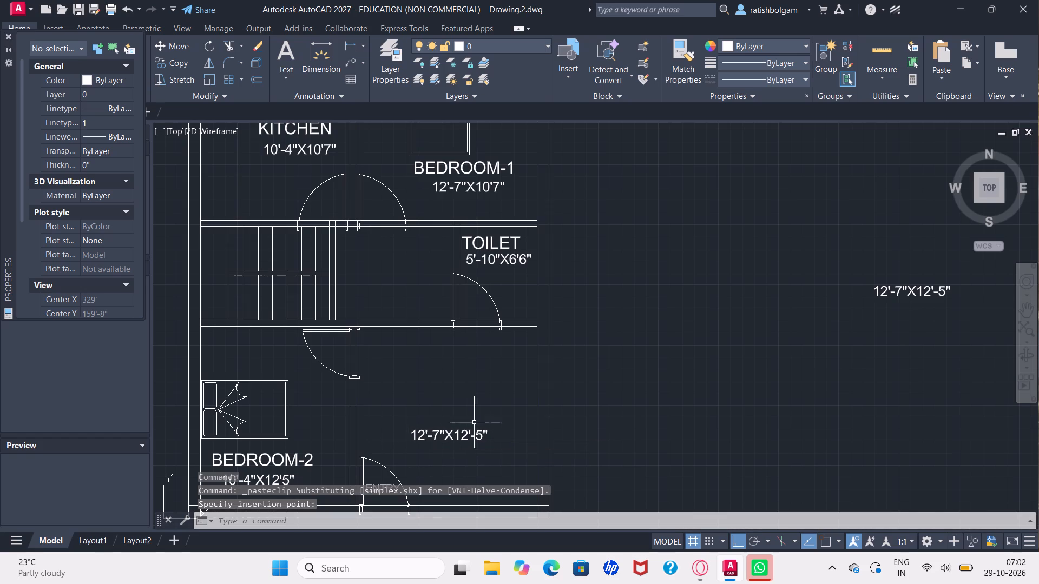
click(911, 291)
key(Delete)
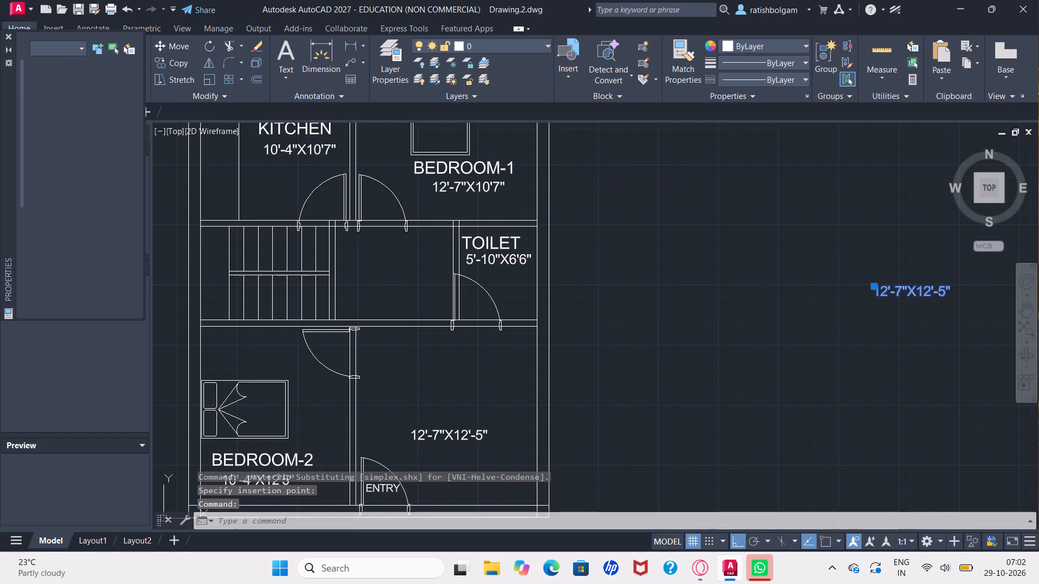
Create a multiline text reading HALL in capitals in the empty area beside the floor plan.
click(911, 291)
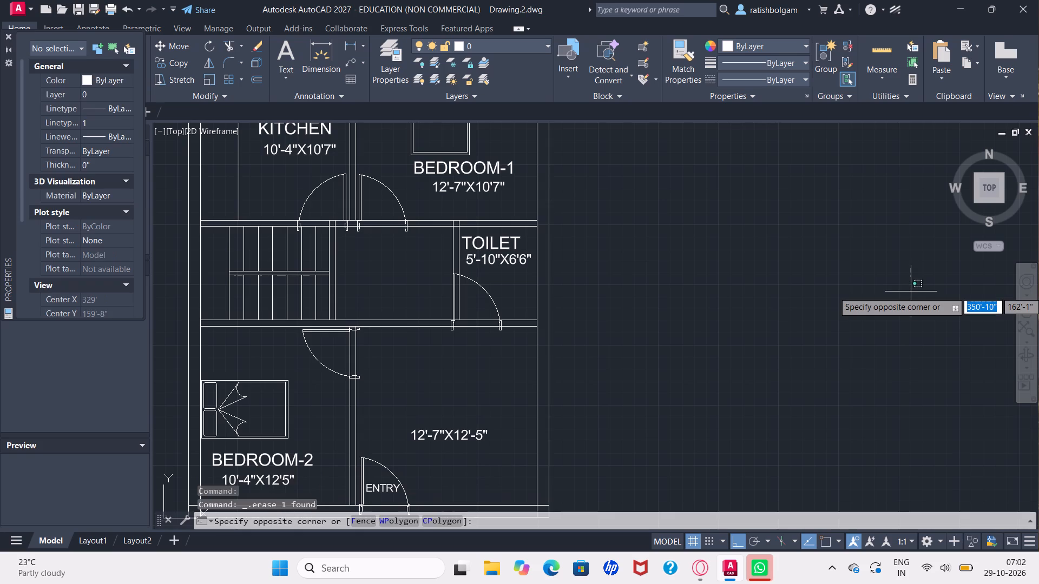
key(m)
key(t)
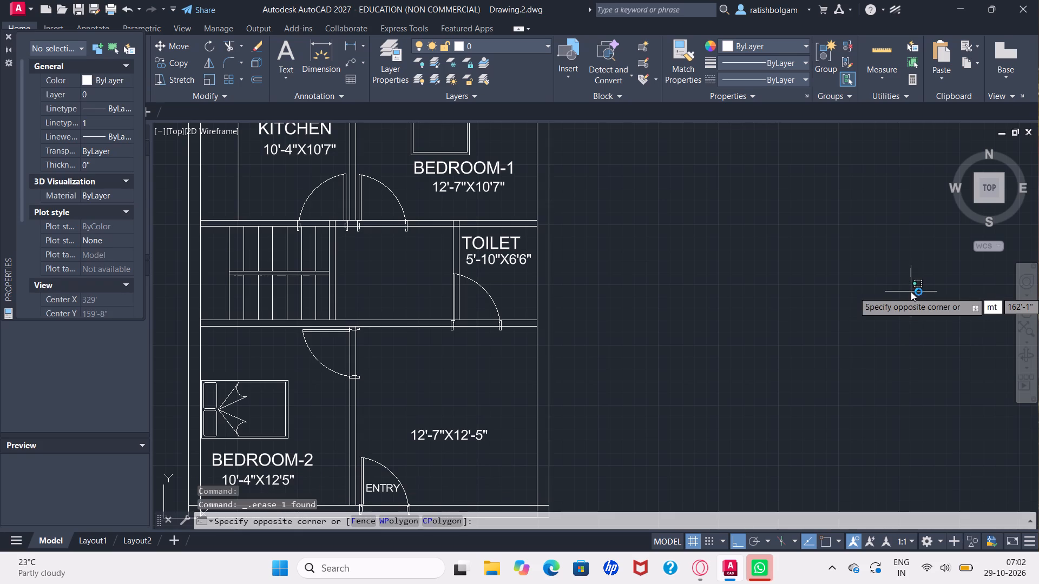
key(Return)
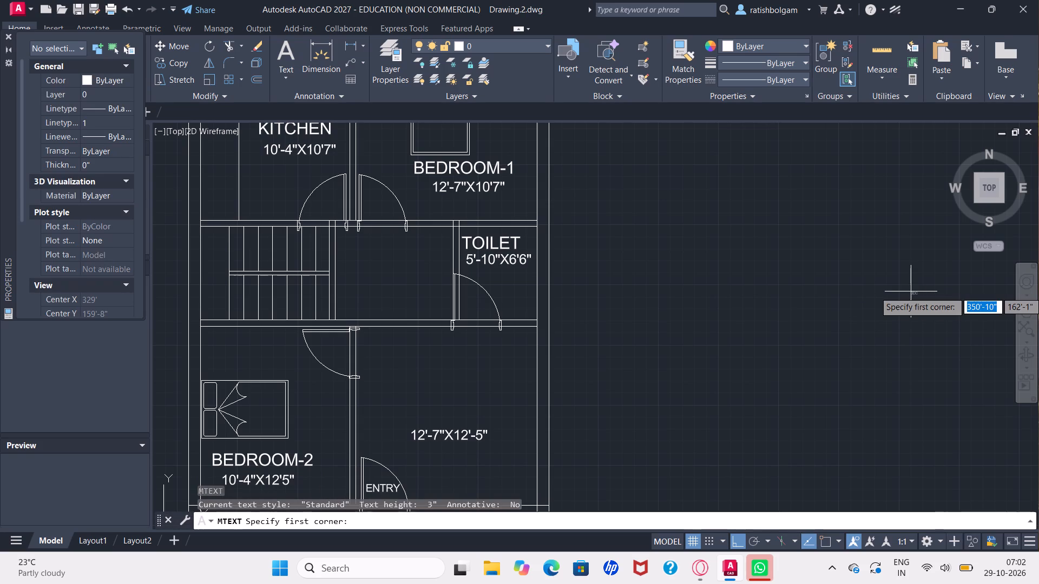
click(911, 291)
click(911, 291)
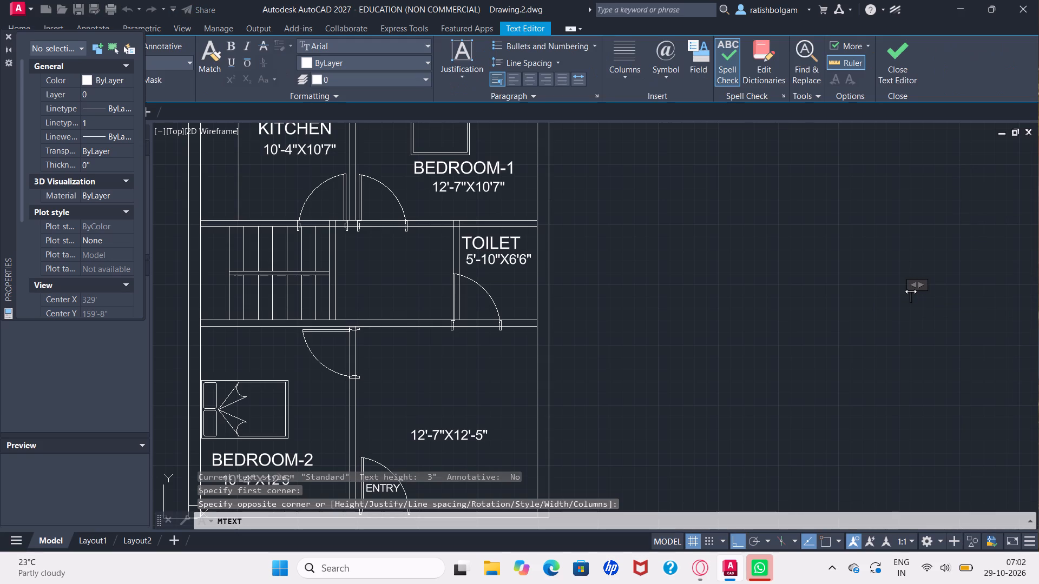
text(hall)
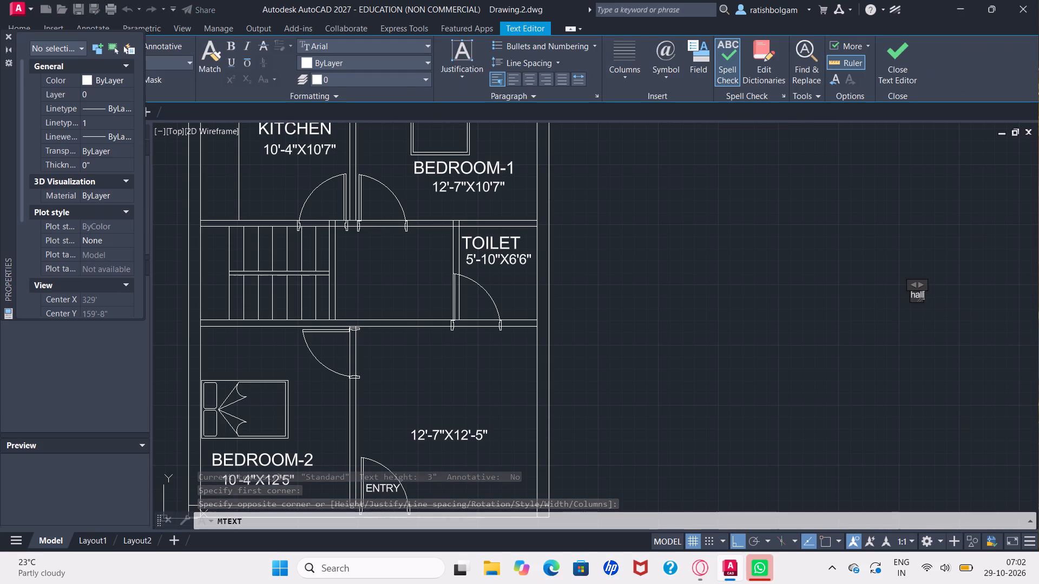
key(Return)
key(Return)
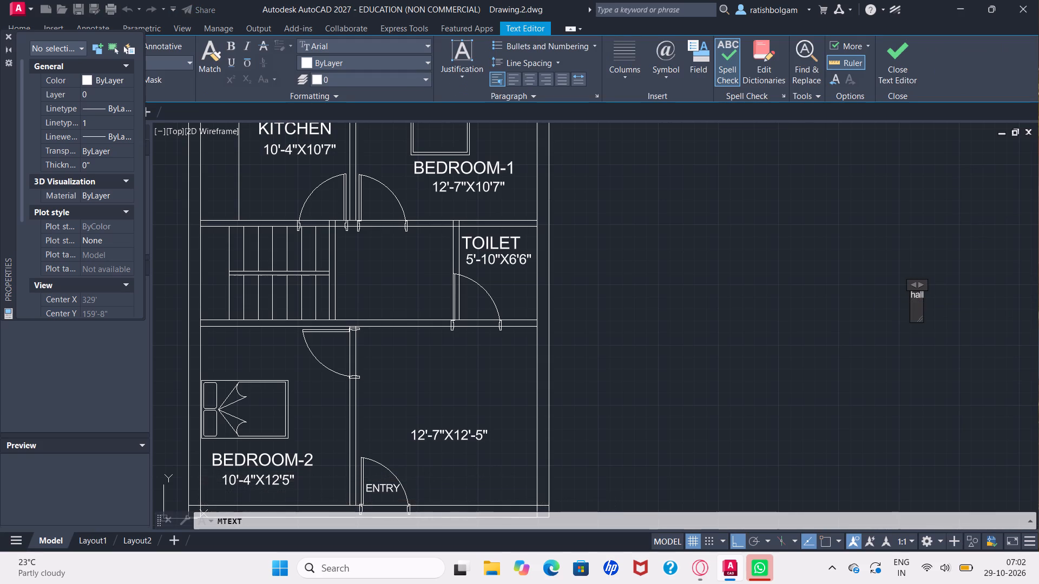
key(BackSpace)
key(BackSpace)
key(BackSpace)
key(BackSpace)
key(BackSpace)
key(BackSpace)
text(HALL)
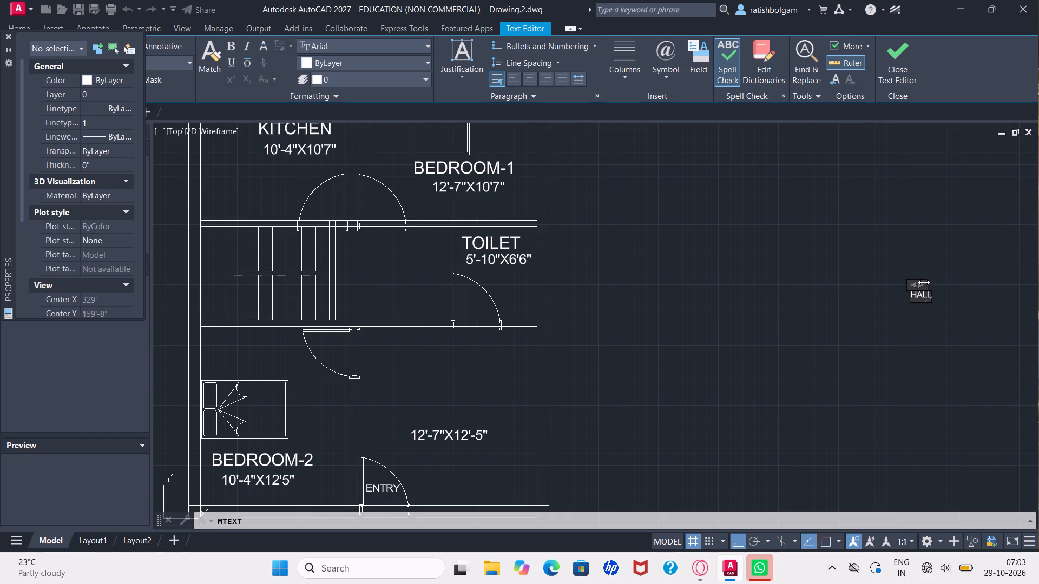
click(871, 254)
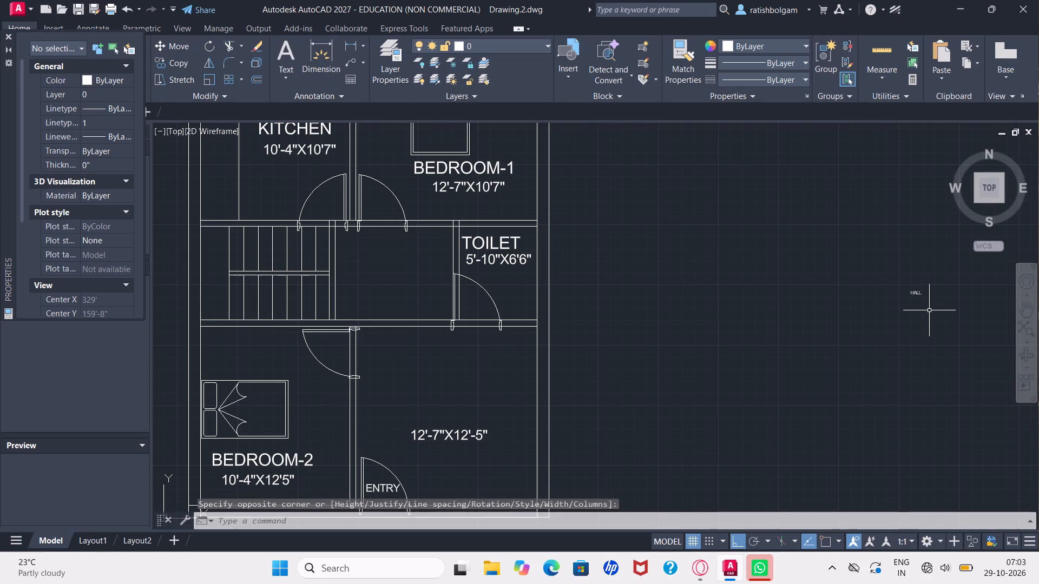
Set the text height of the HALL label beside the floor plan to 10".
click(918, 293)
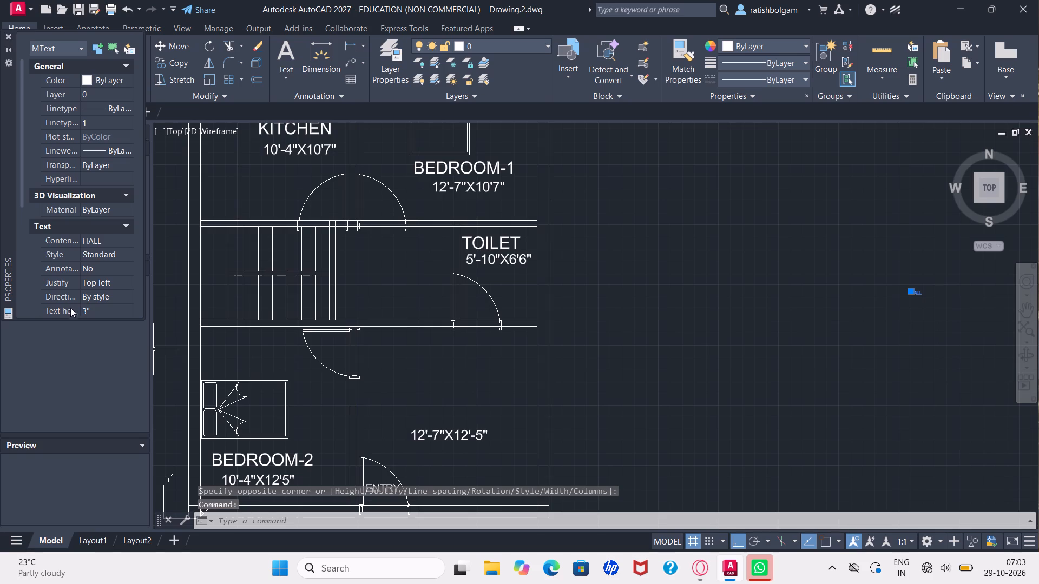
click(96, 310)
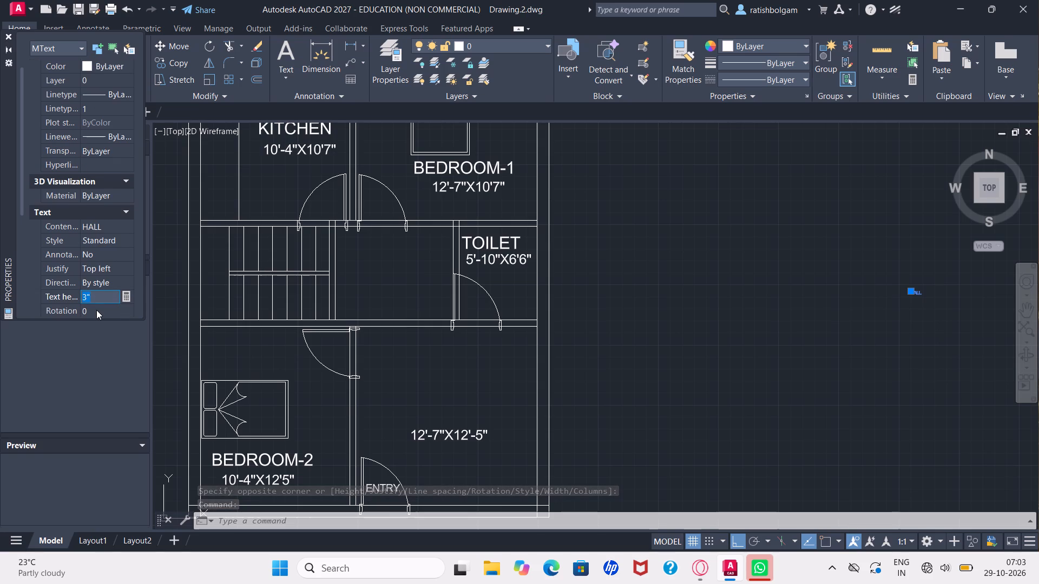
text(10)
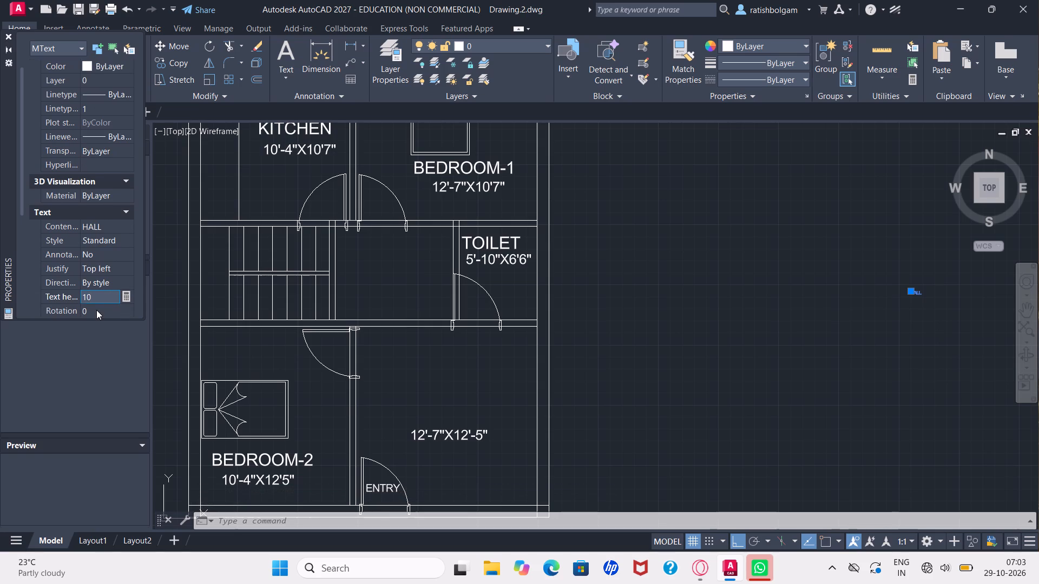
key(shift+quotedbl)
key(Return)
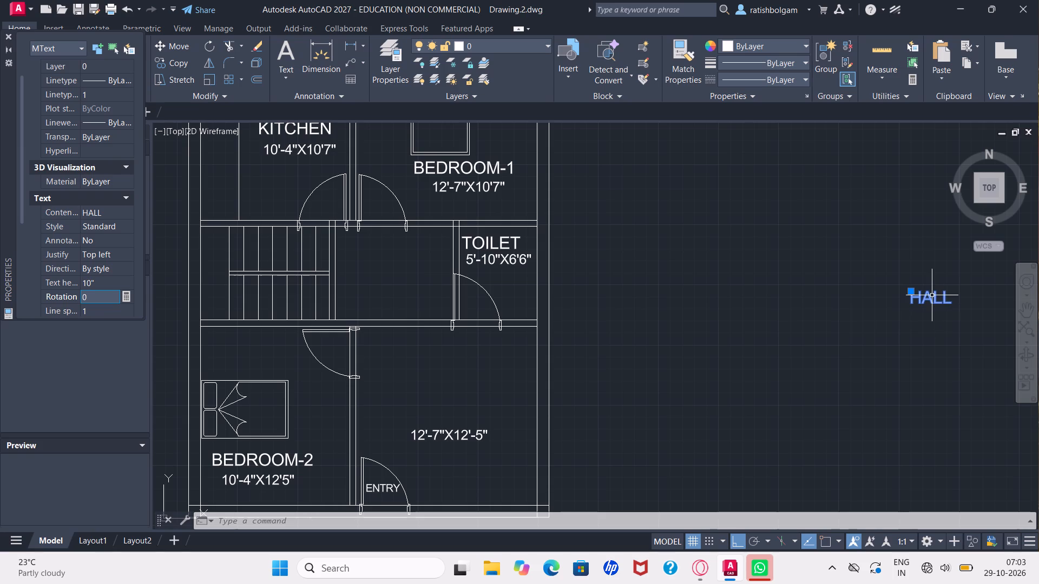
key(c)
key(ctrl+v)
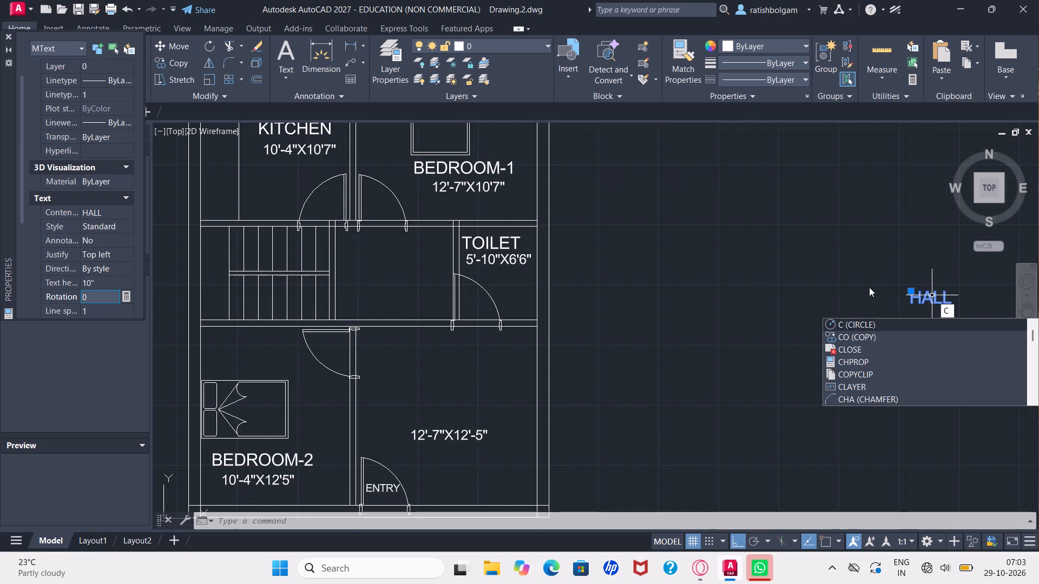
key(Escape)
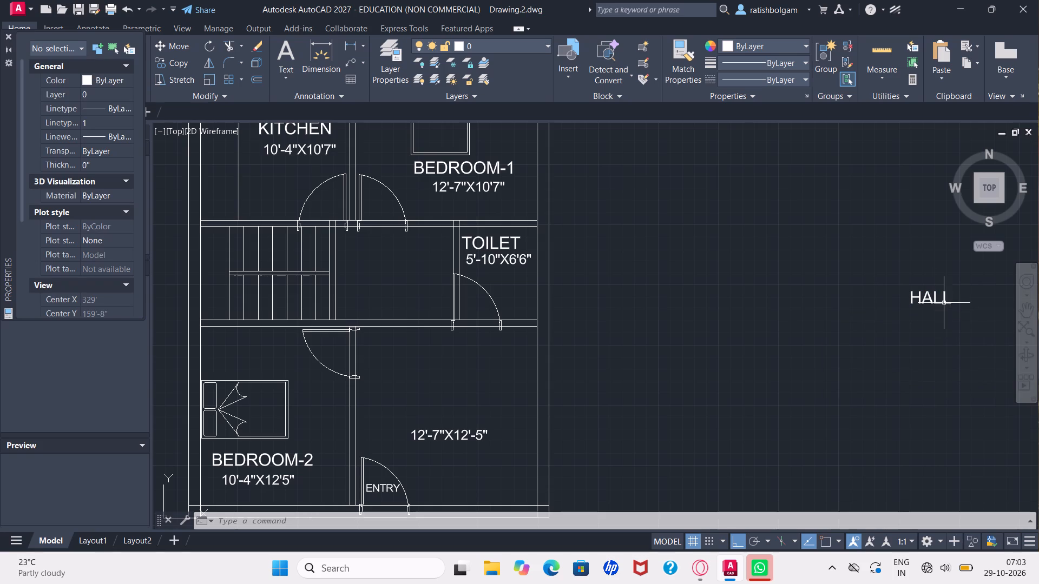
Copy the HALL label into the room by the entry, placing it just above the 12'-7"X12'-5" size label.
click(928, 295)
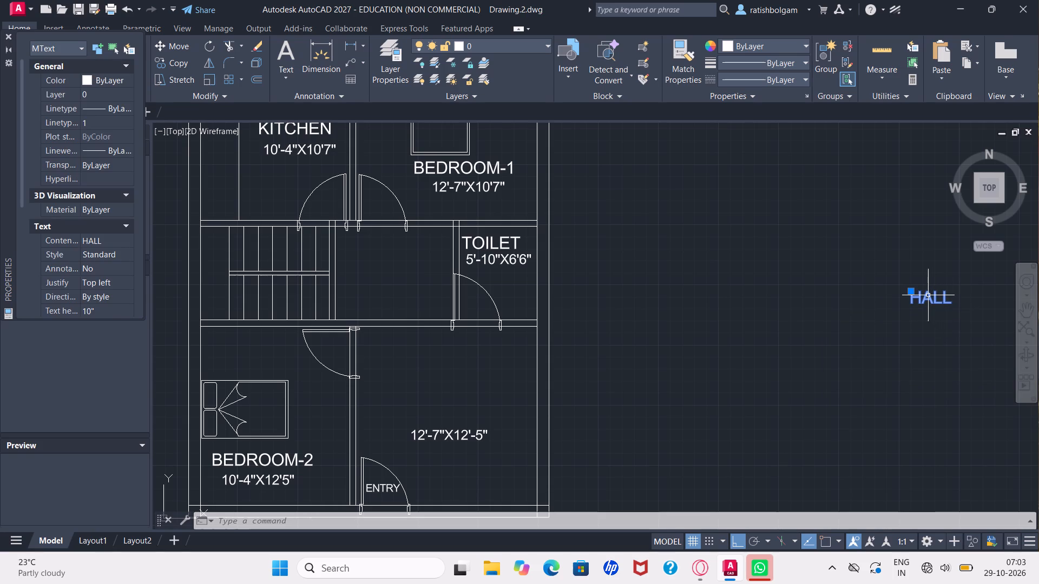
key(ctrl+c)
key(ctrl+v)
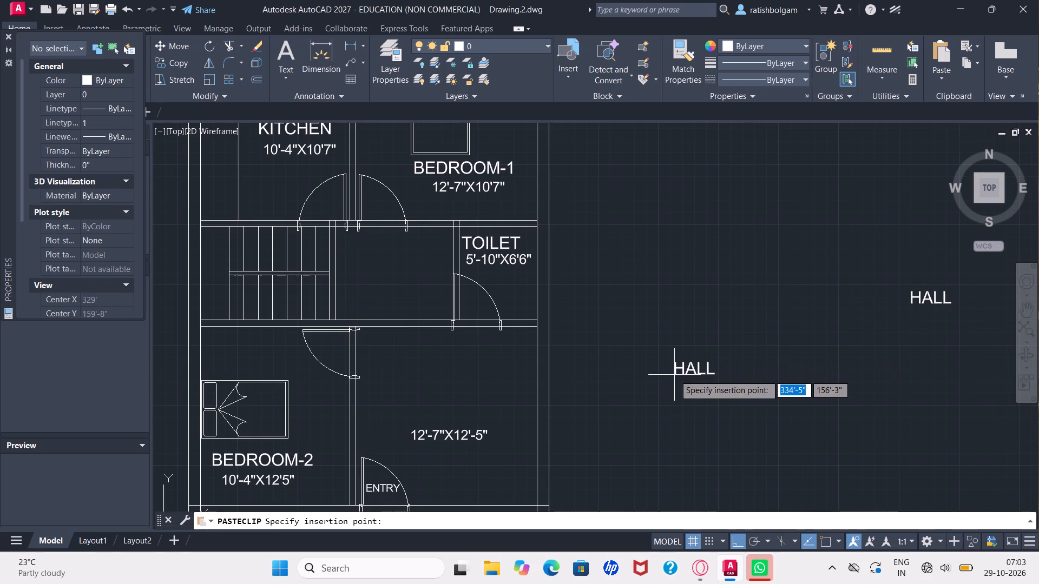
click(431, 417)
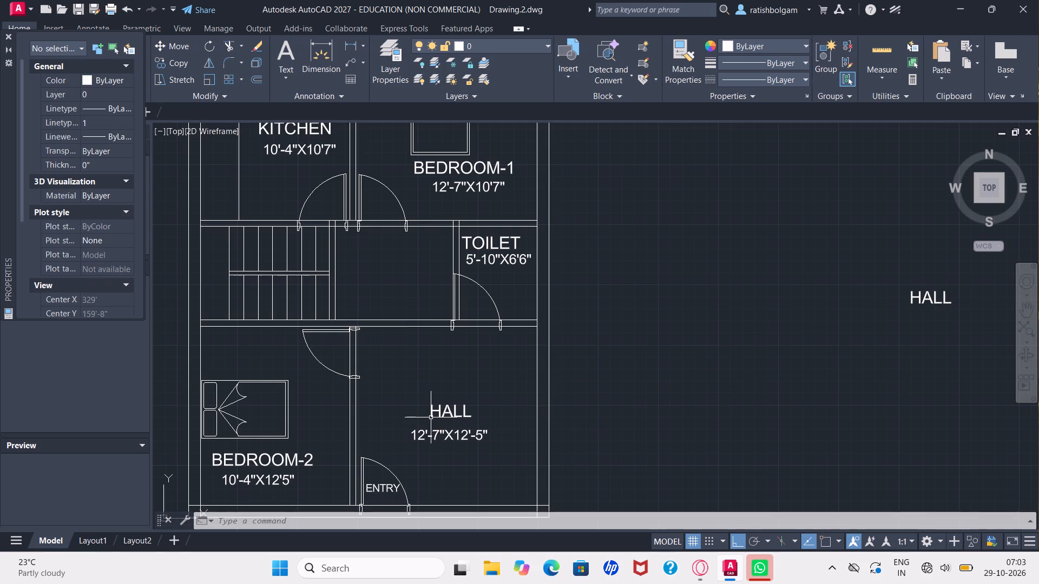
key(Escape)
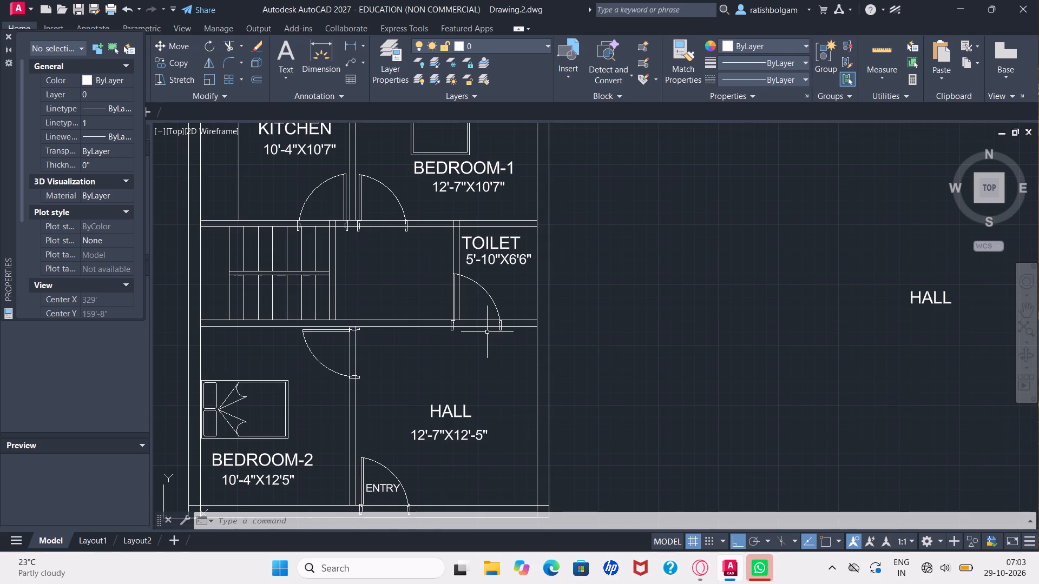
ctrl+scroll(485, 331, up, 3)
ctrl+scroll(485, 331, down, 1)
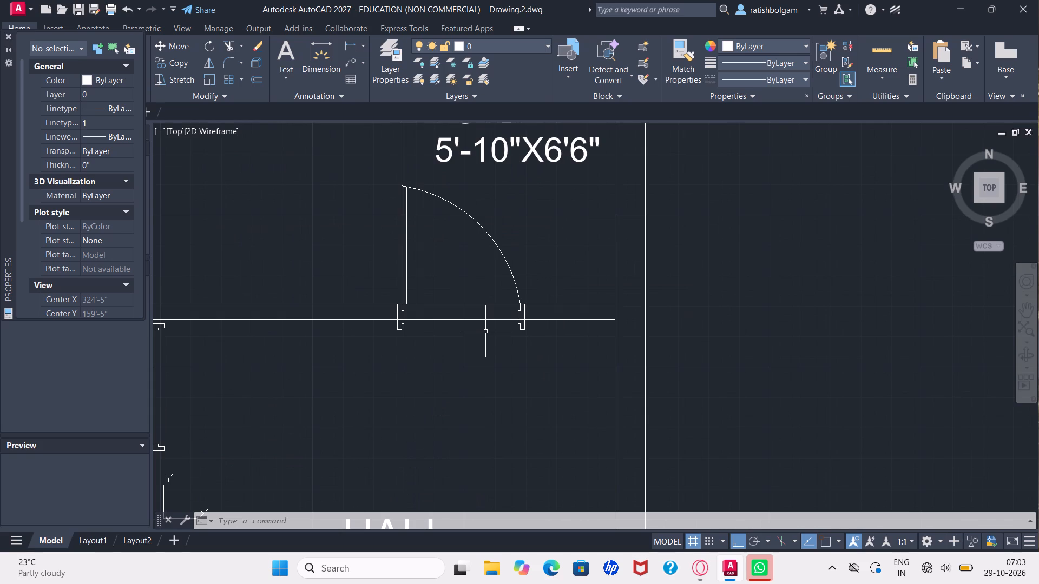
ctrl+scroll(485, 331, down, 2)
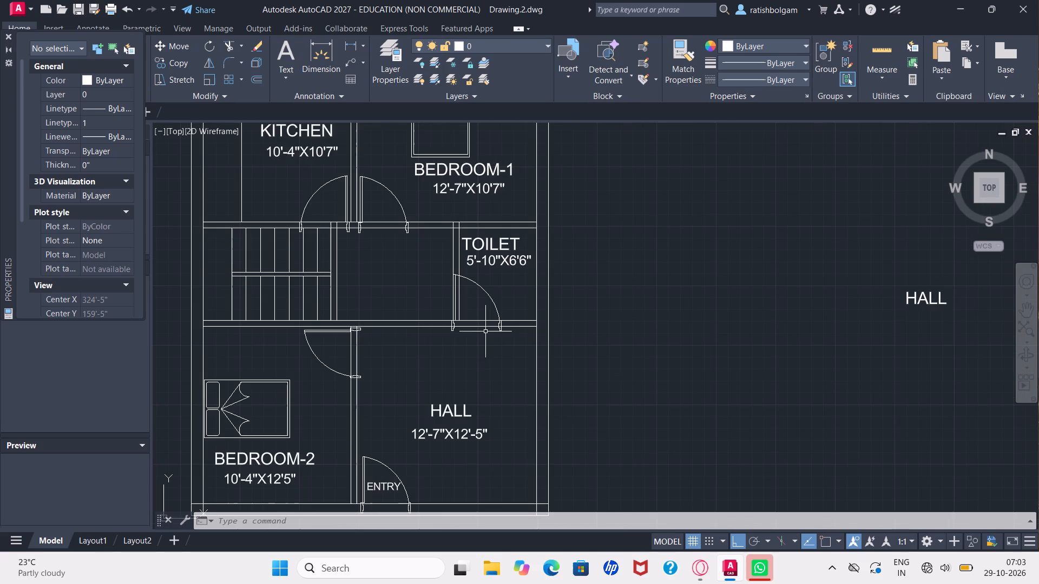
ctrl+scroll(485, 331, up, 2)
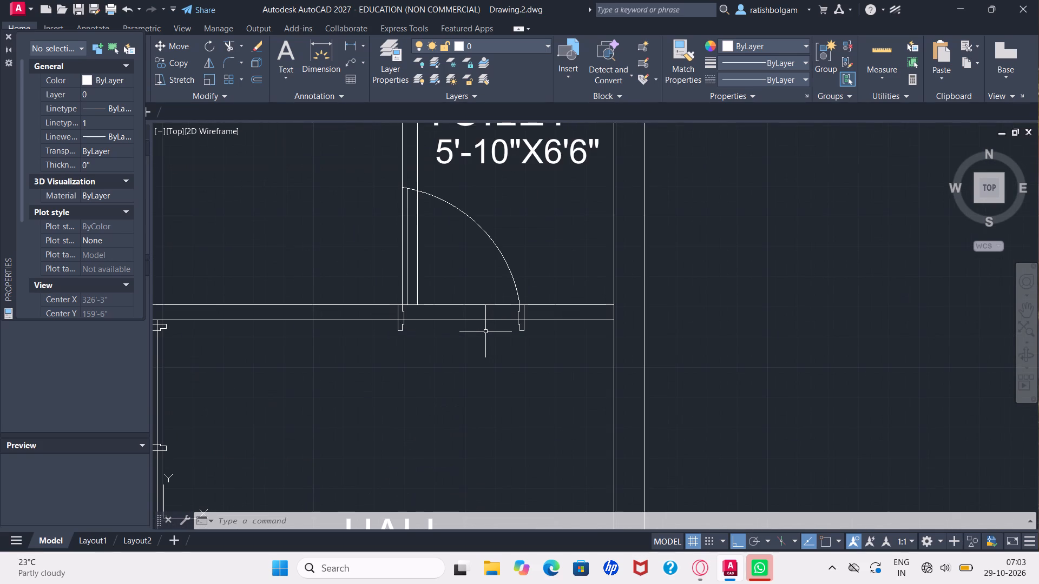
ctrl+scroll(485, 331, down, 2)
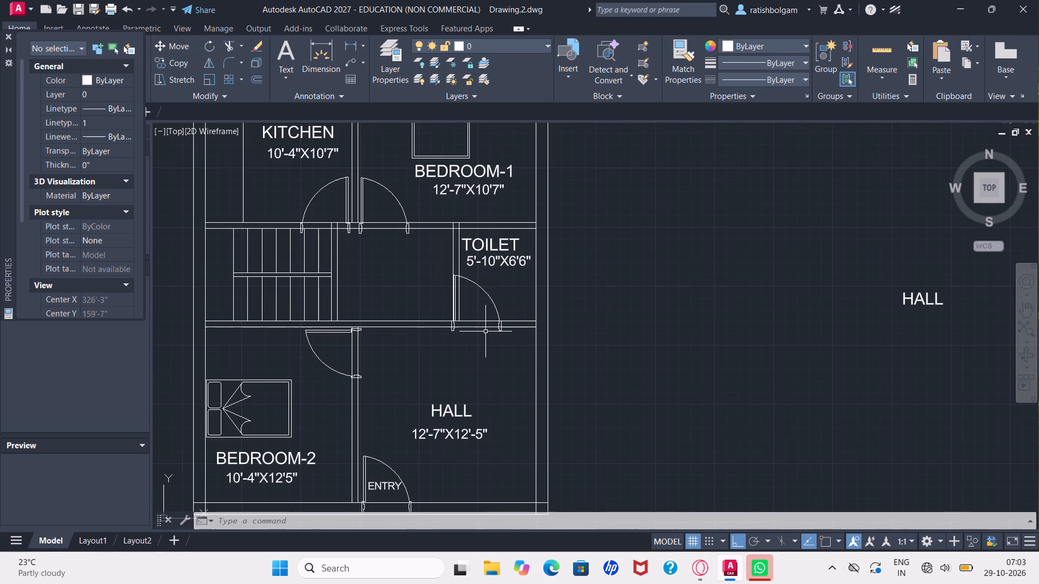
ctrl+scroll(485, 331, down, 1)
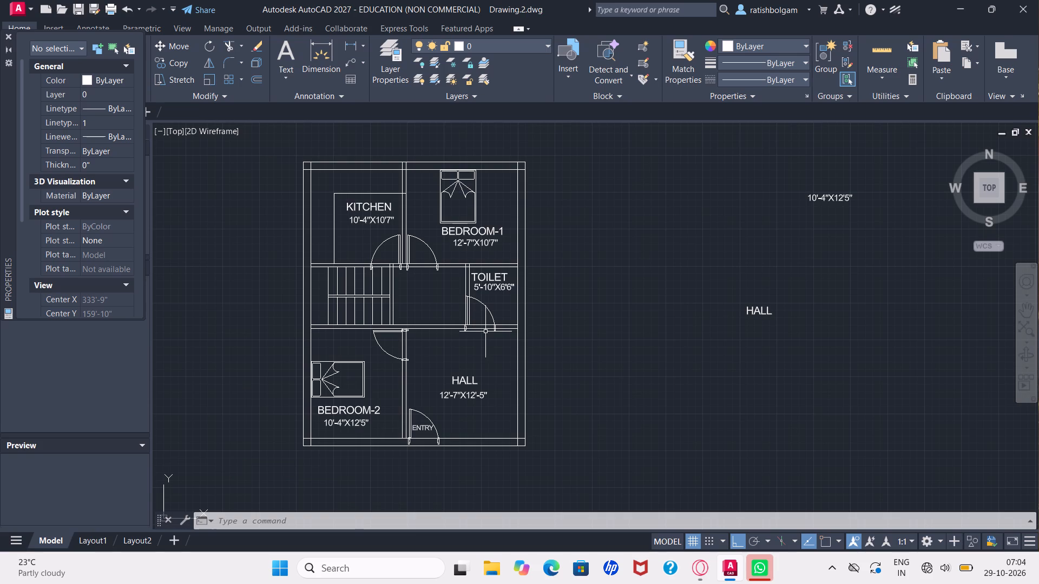
Close the Properties palette.
click(9, 34)
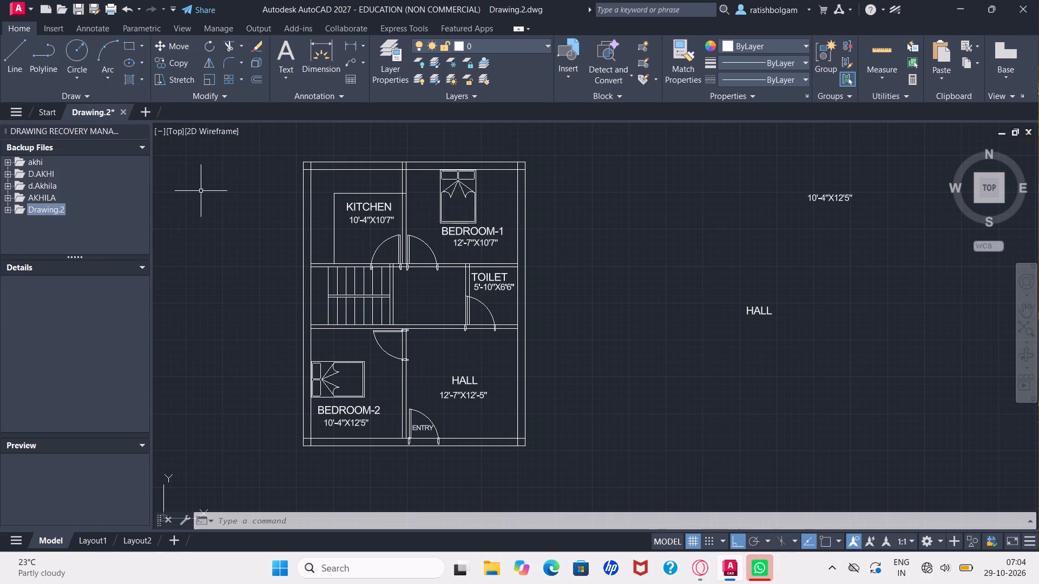
Start a hatch with the SOLID pattern and try to pick the outer wall above the kitchen.
key(h)
key(Return)
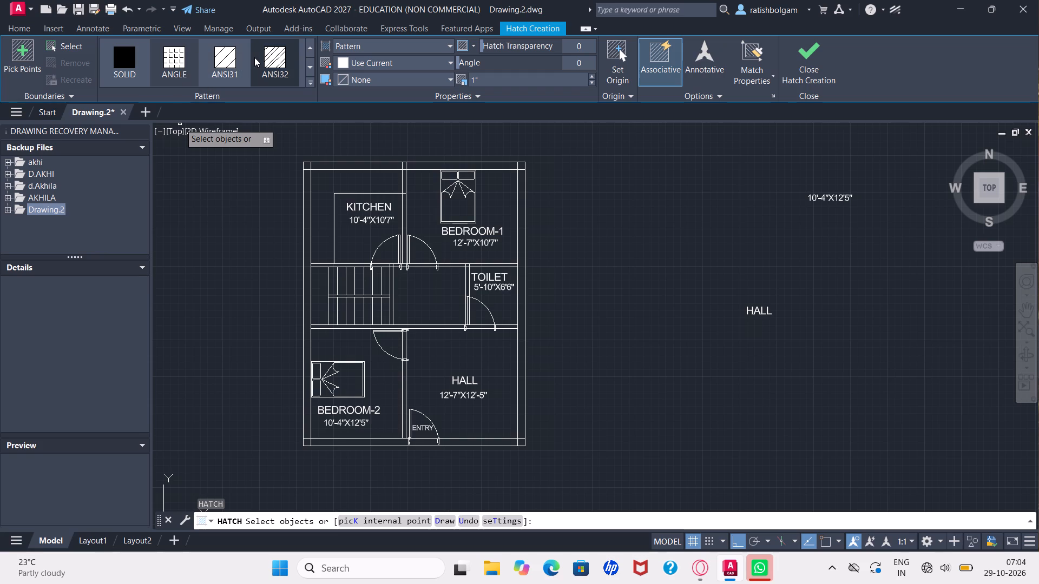
click(133, 48)
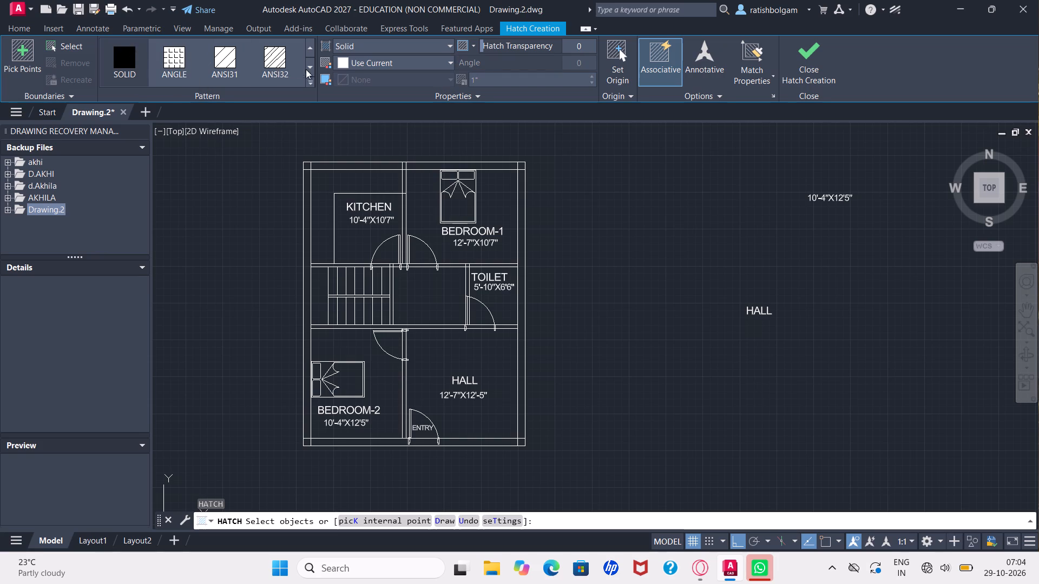
click(345, 167)
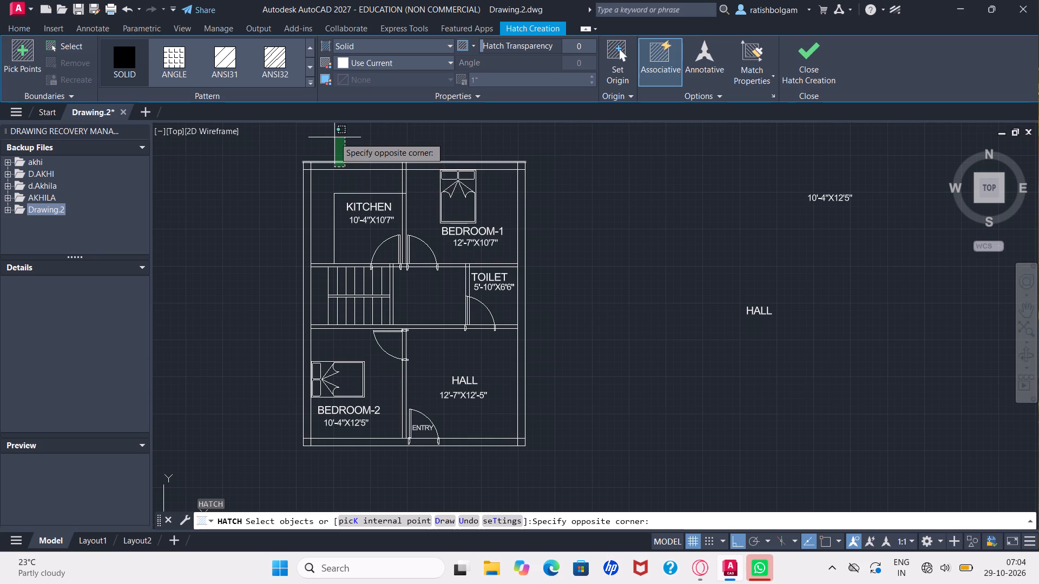
key(Escape)
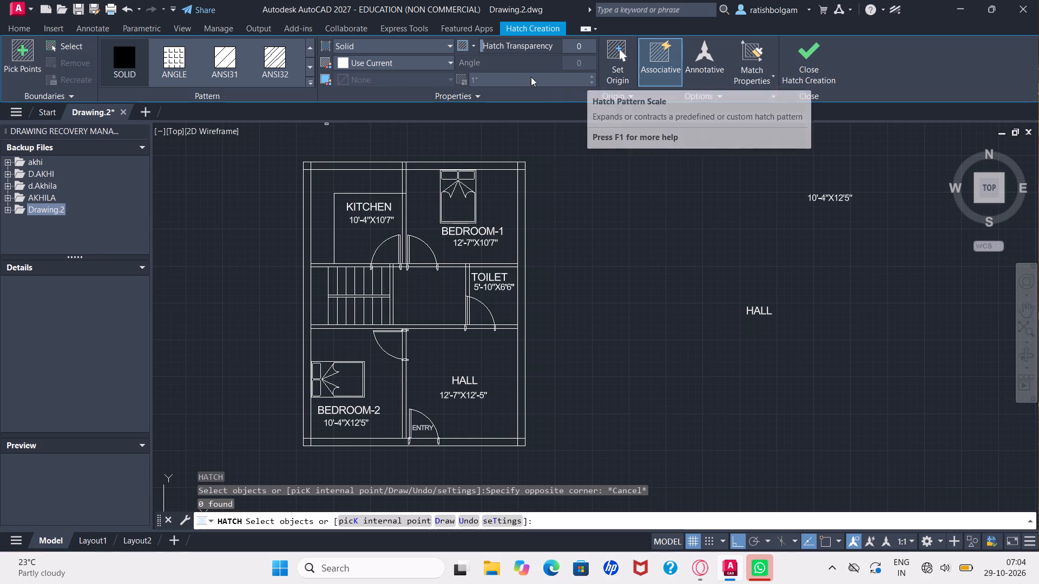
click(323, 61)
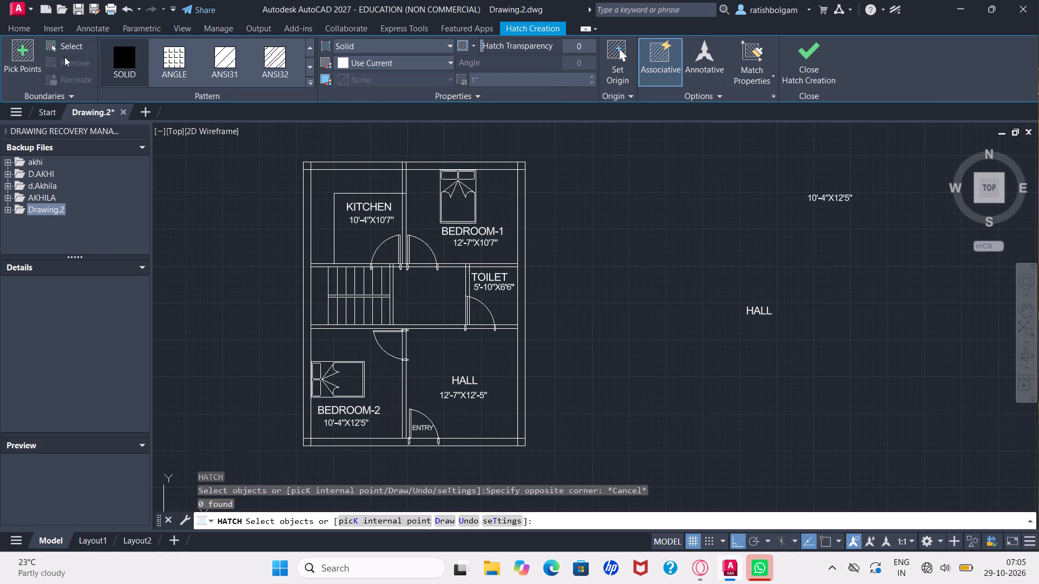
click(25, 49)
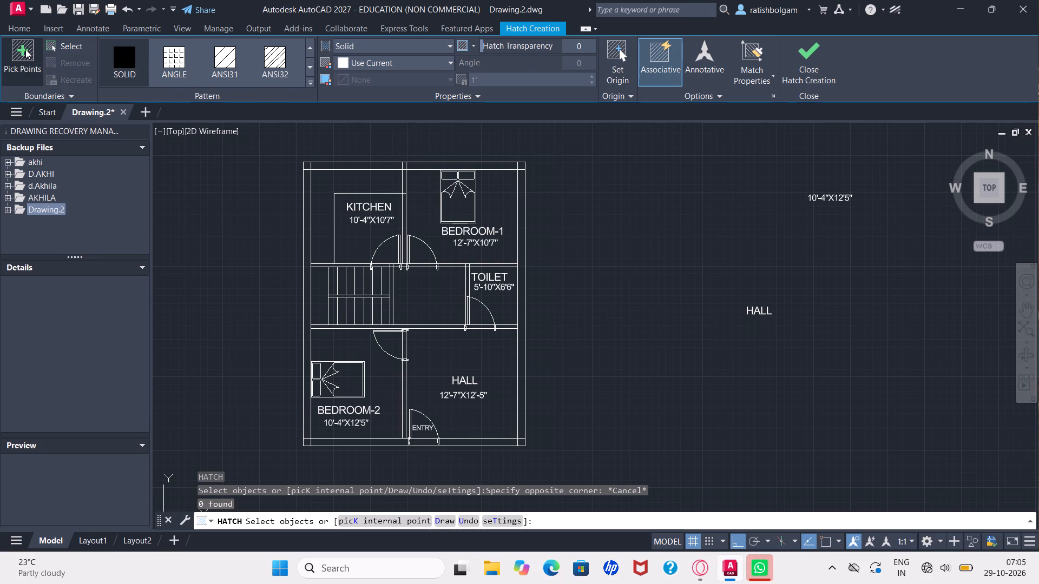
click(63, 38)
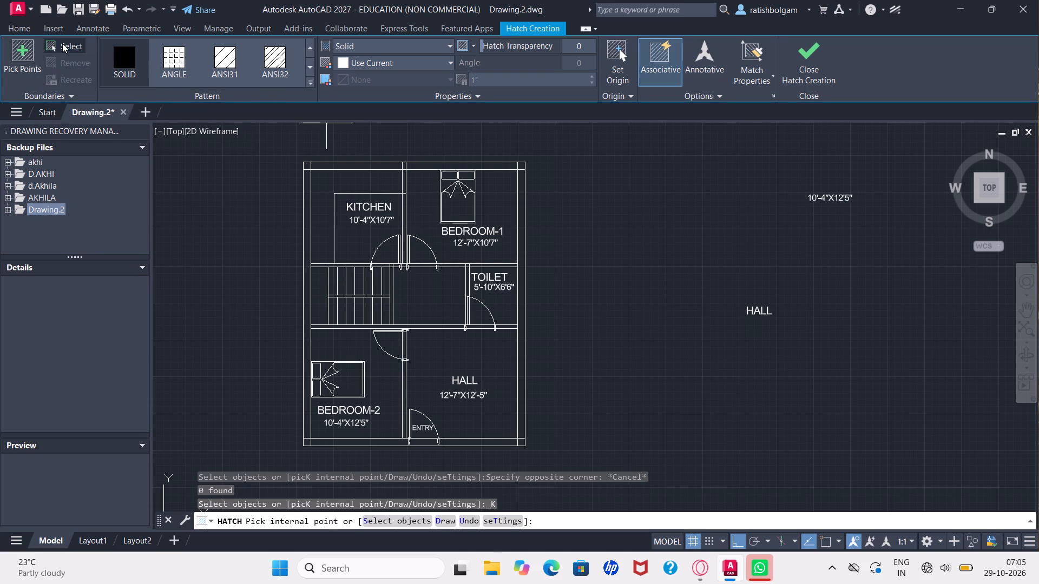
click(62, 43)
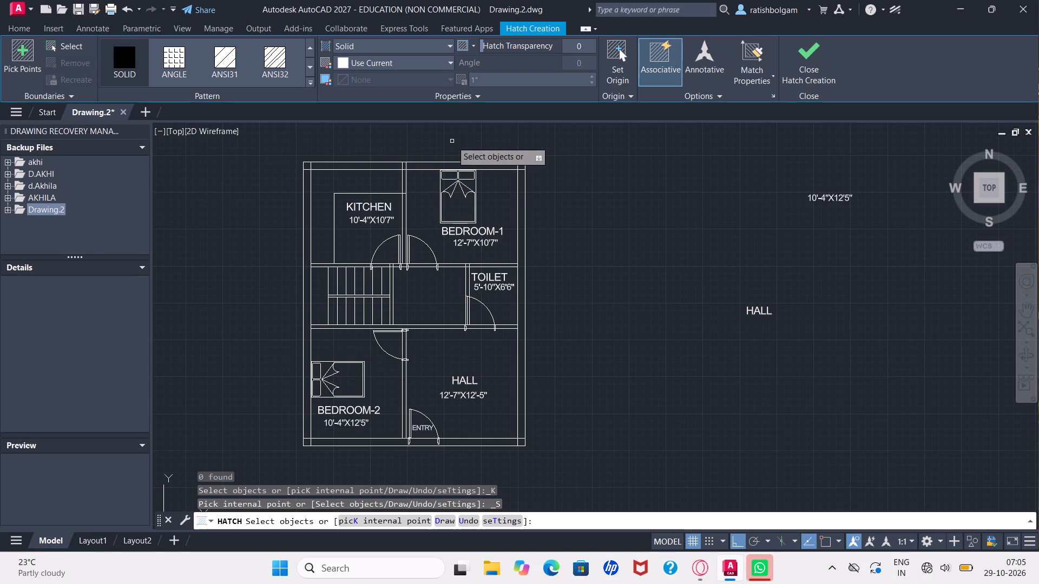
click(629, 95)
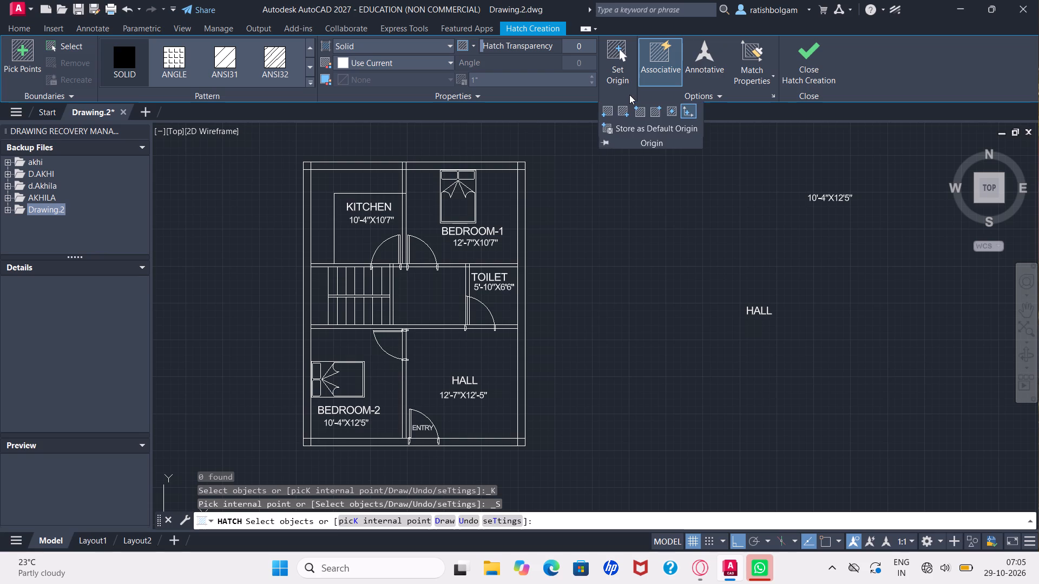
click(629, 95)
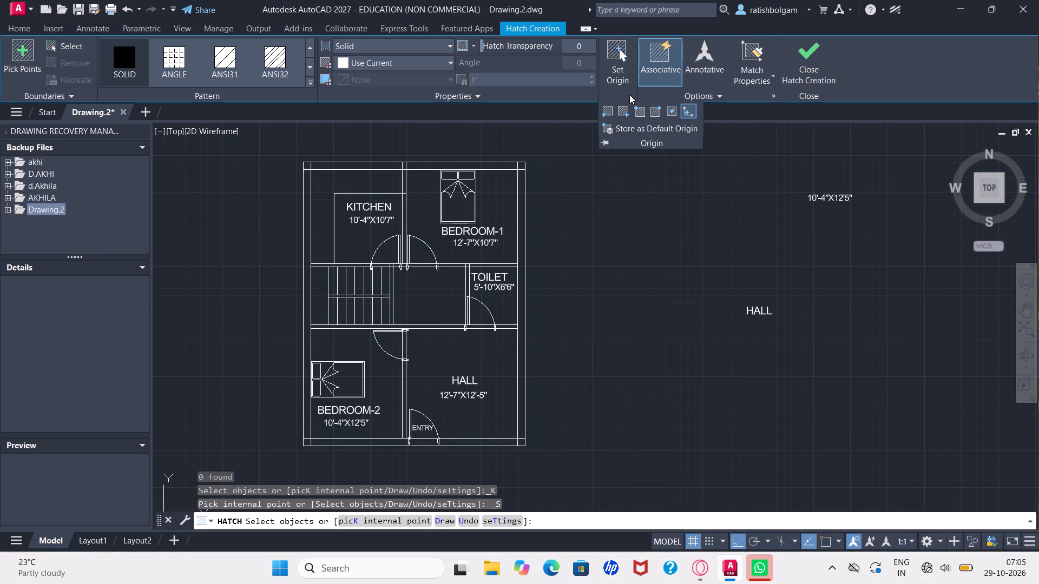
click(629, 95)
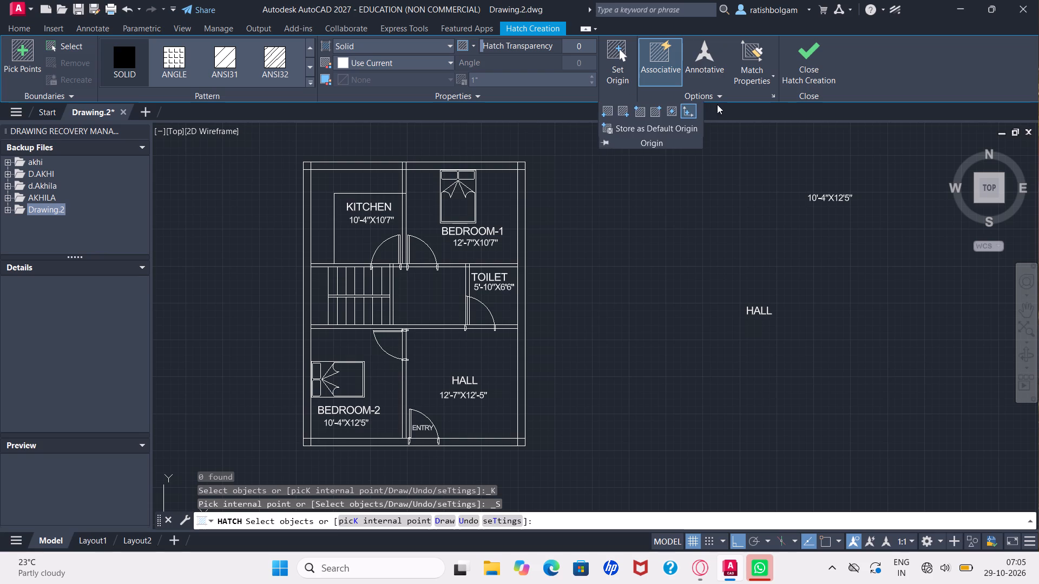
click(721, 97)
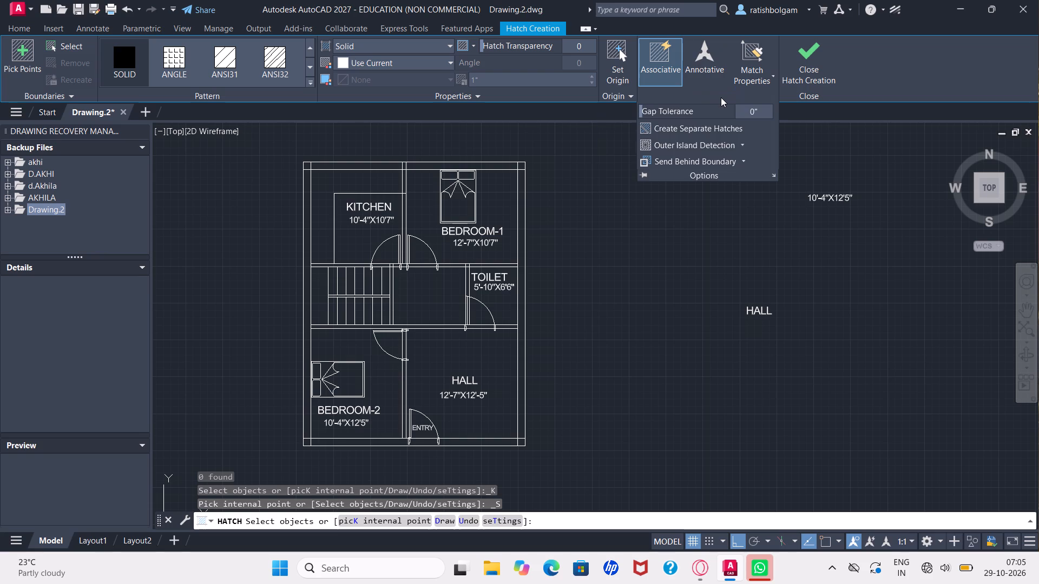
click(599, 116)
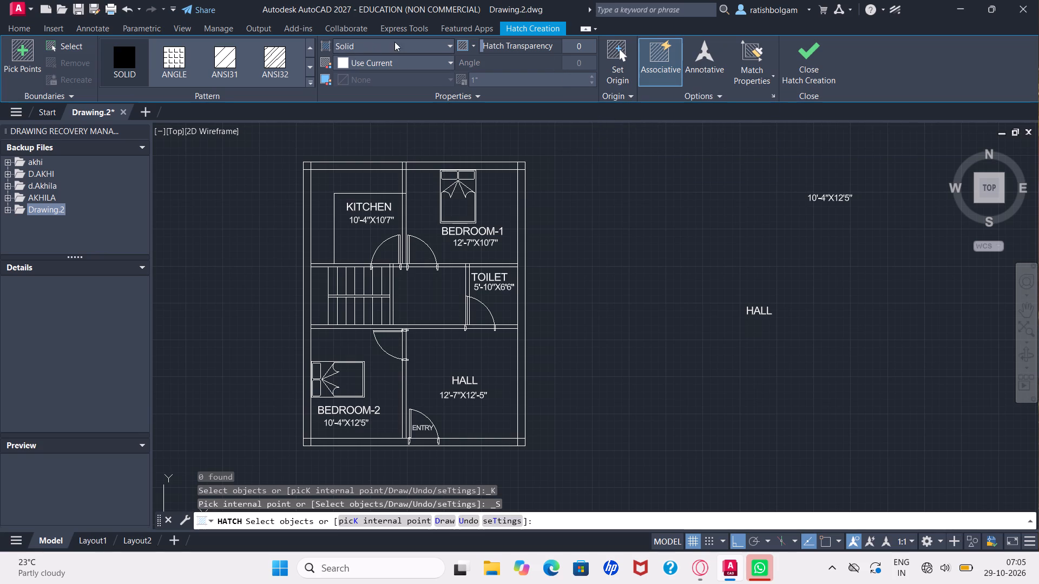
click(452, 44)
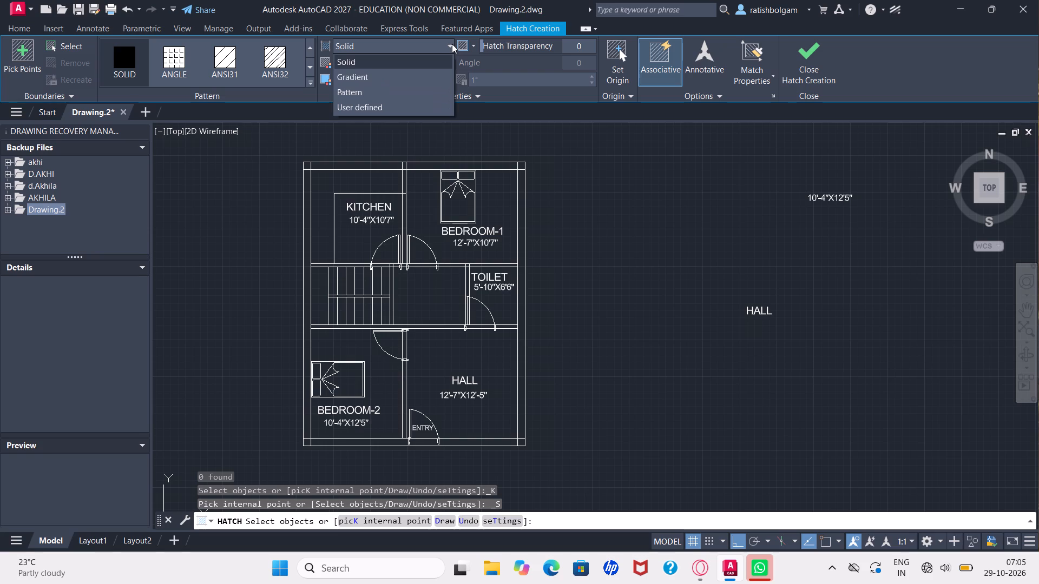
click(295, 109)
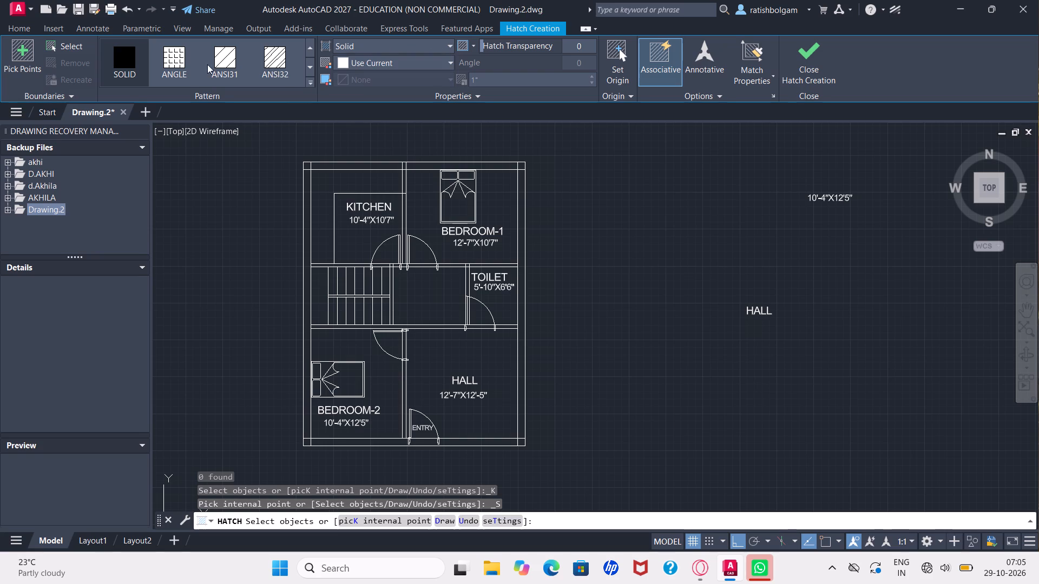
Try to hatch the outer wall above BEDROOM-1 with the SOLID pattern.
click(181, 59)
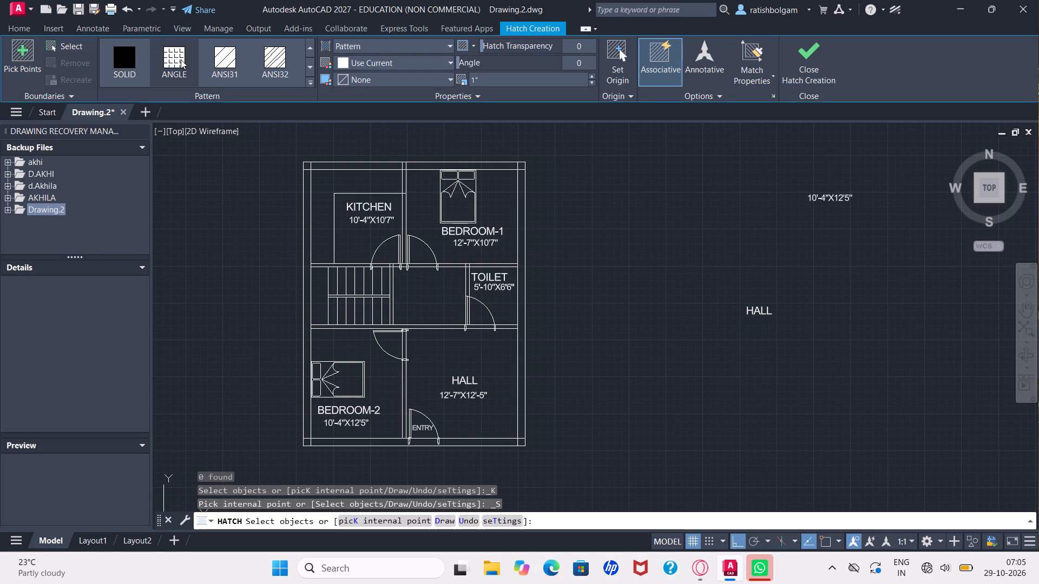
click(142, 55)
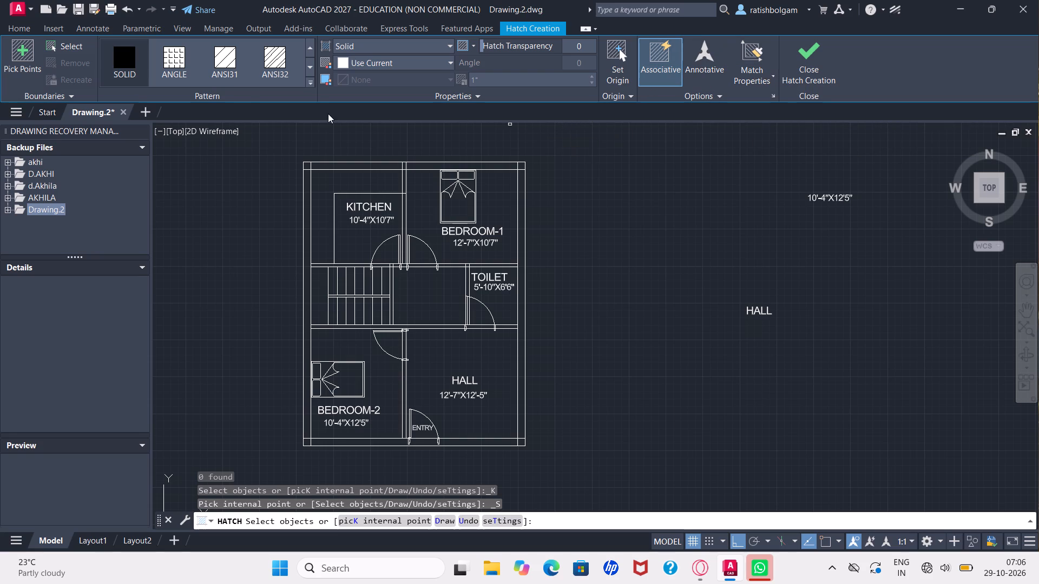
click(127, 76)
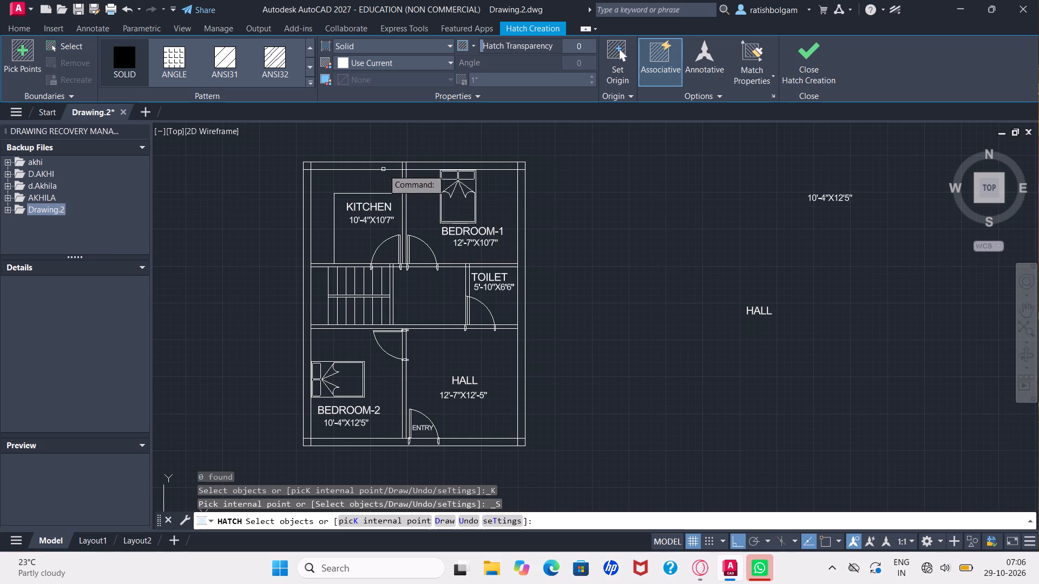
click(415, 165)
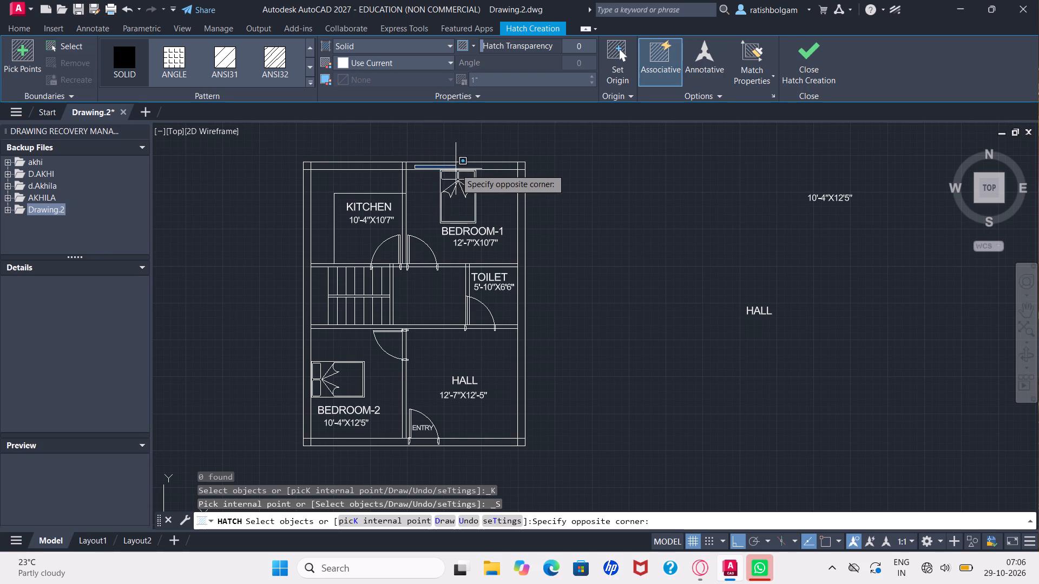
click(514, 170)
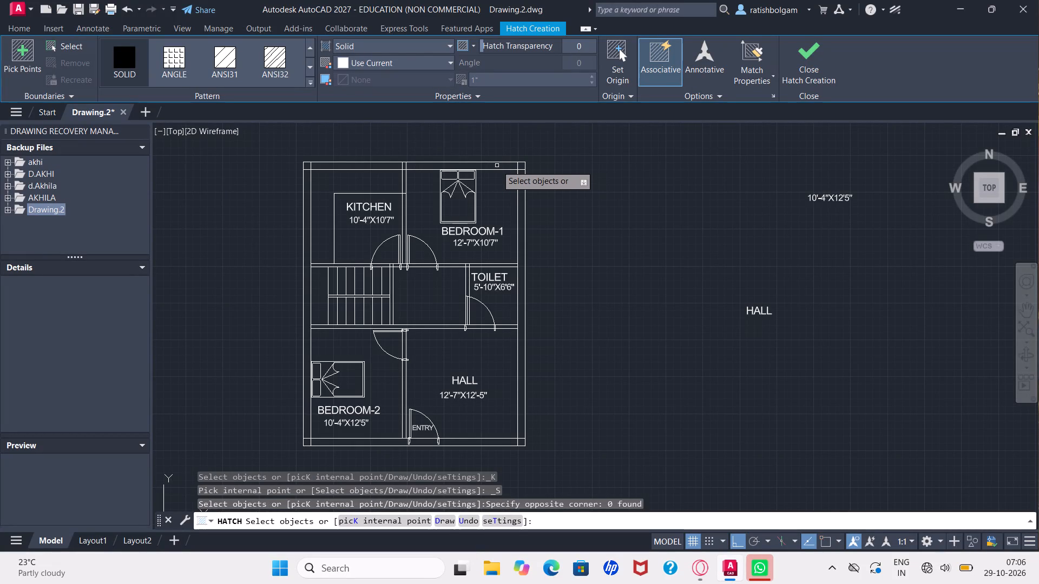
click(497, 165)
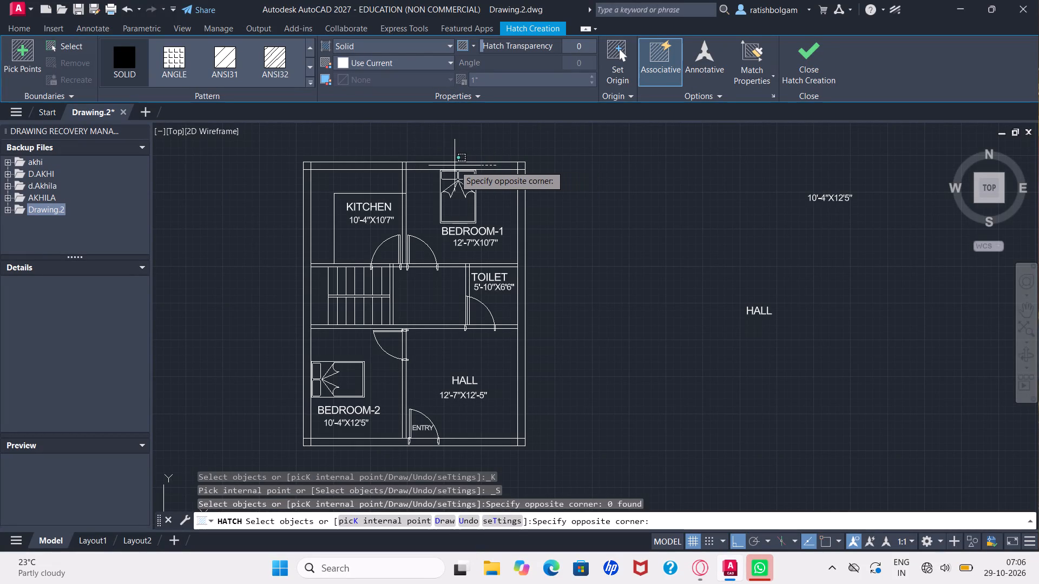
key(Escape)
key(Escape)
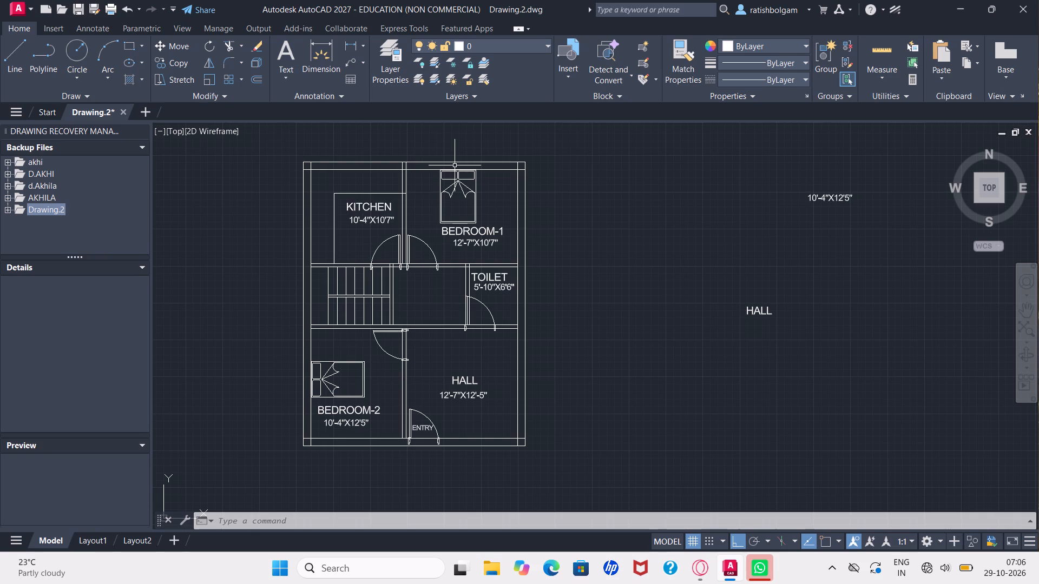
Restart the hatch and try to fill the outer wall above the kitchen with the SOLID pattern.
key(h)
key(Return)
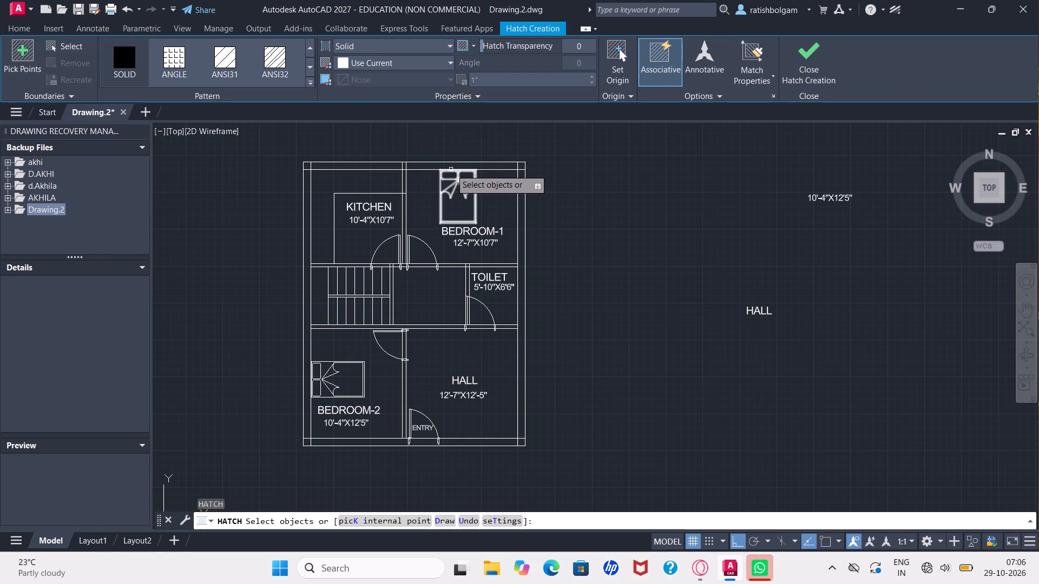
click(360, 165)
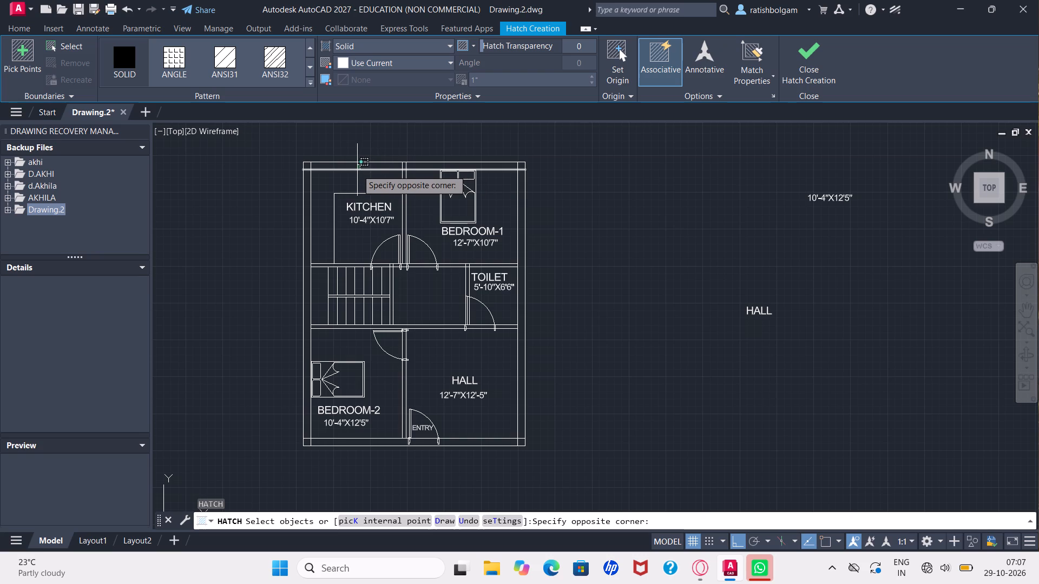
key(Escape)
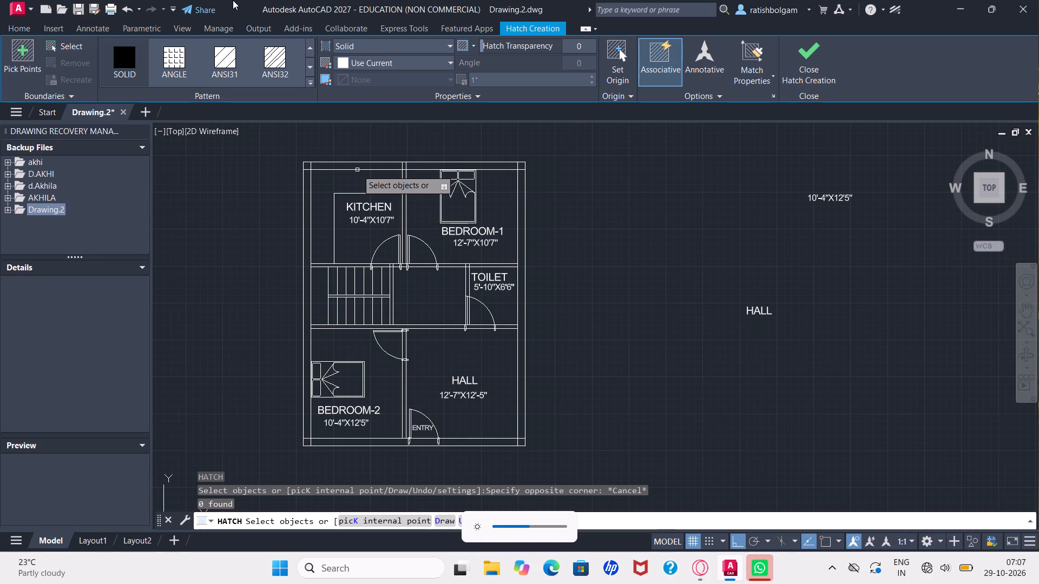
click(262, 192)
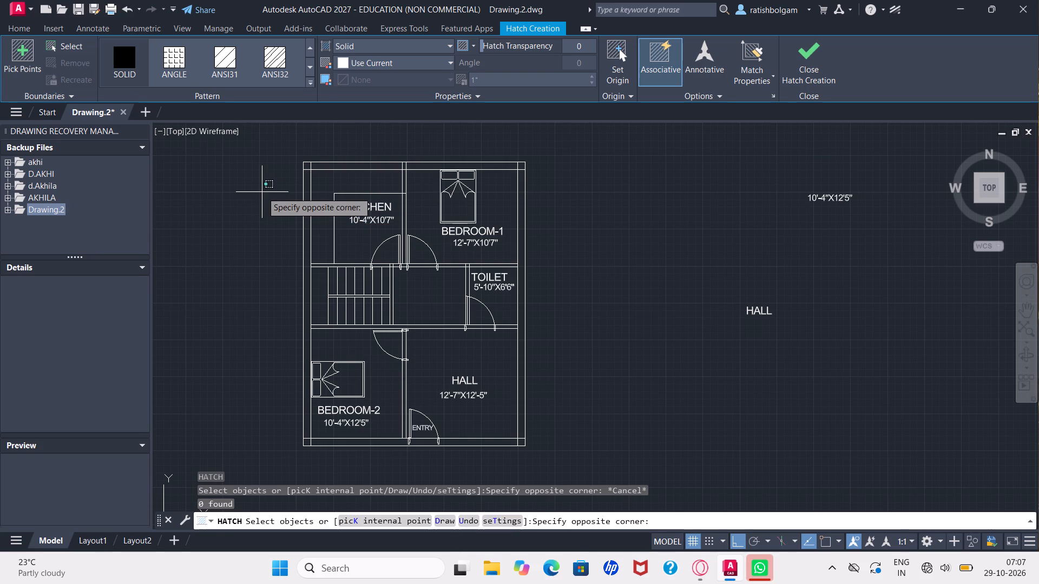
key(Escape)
Switch the hatch to the AR-CONC pattern and try applying it to the outer wall above the kitchen.
key(h)
key(Return)
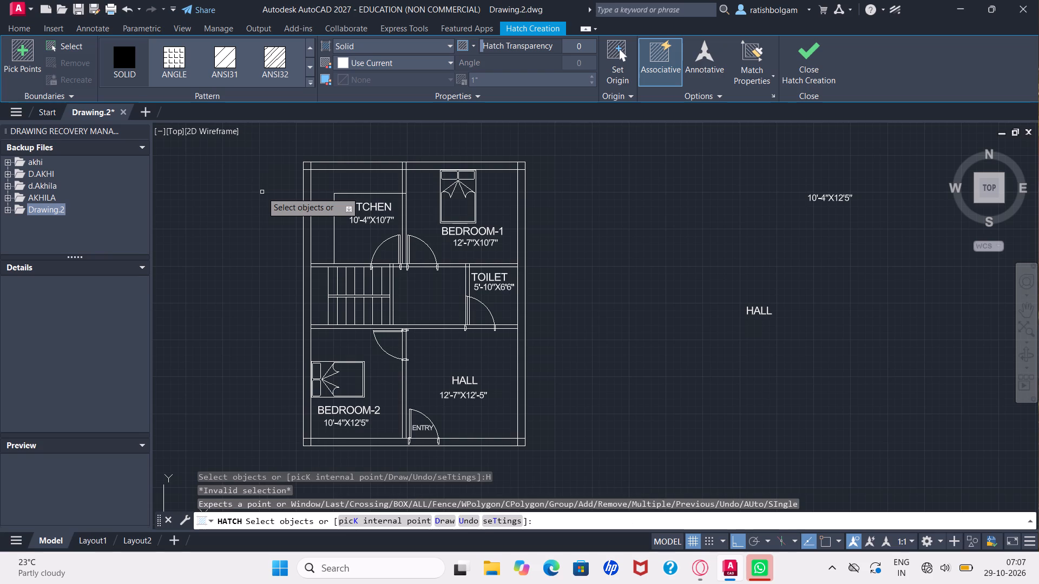
triple_click(306, 62)
triple_click(306, 62)
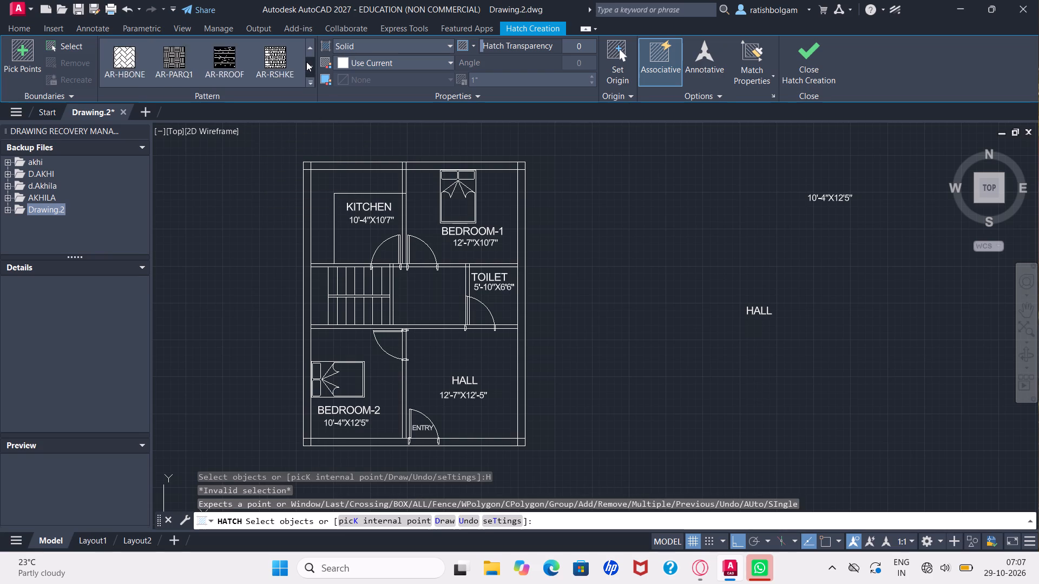
click(307, 50)
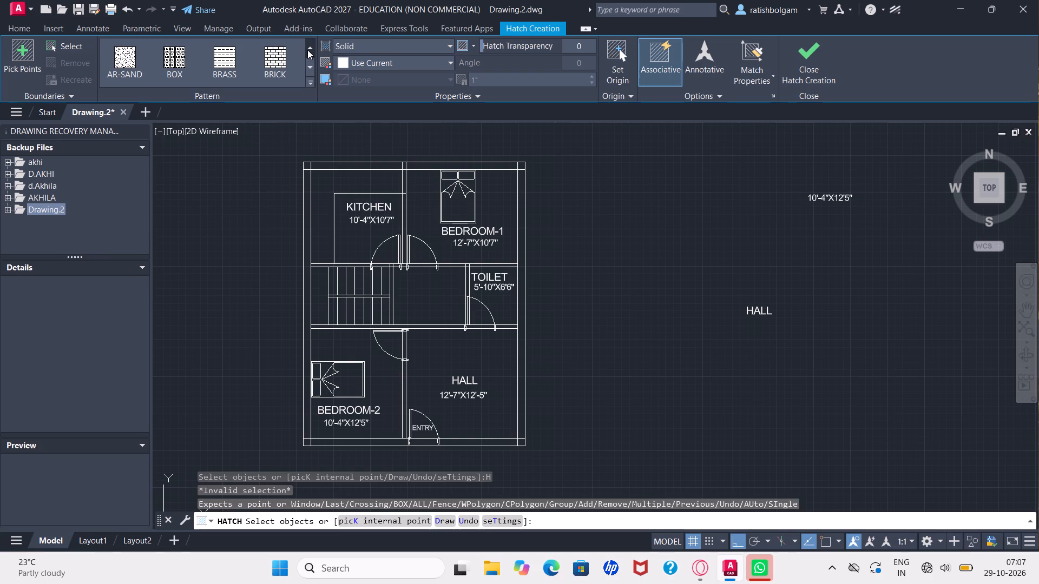
click(314, 48)
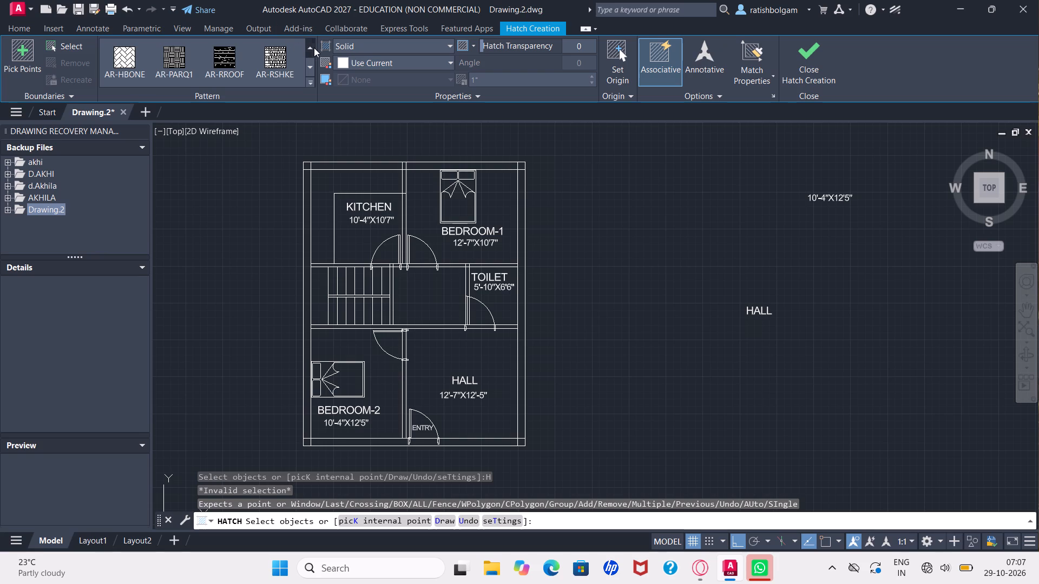
click(314, 48)
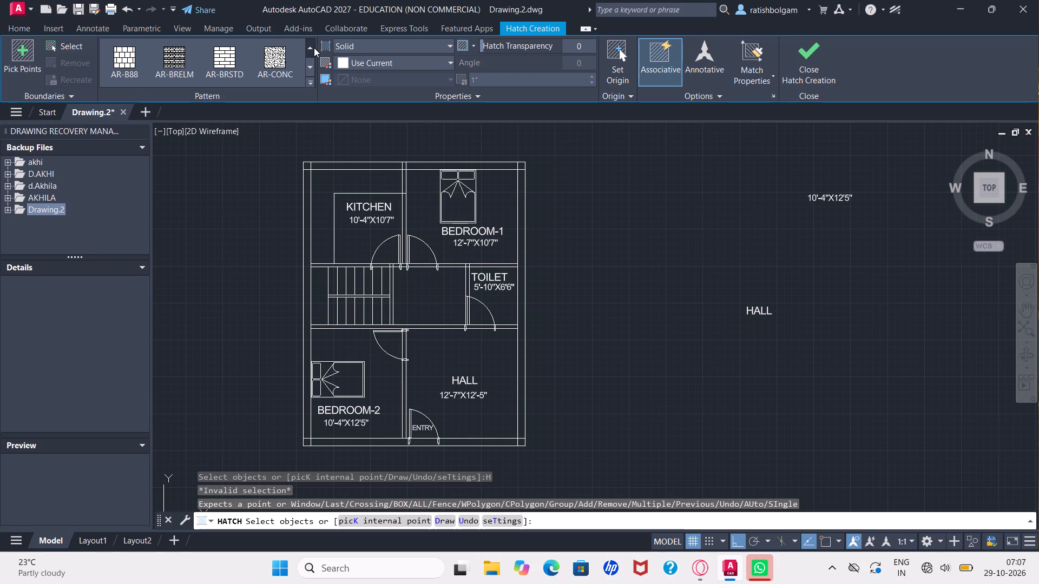
click(280, 54)
drag(280, 54, 330, 164)
click(330, 164)
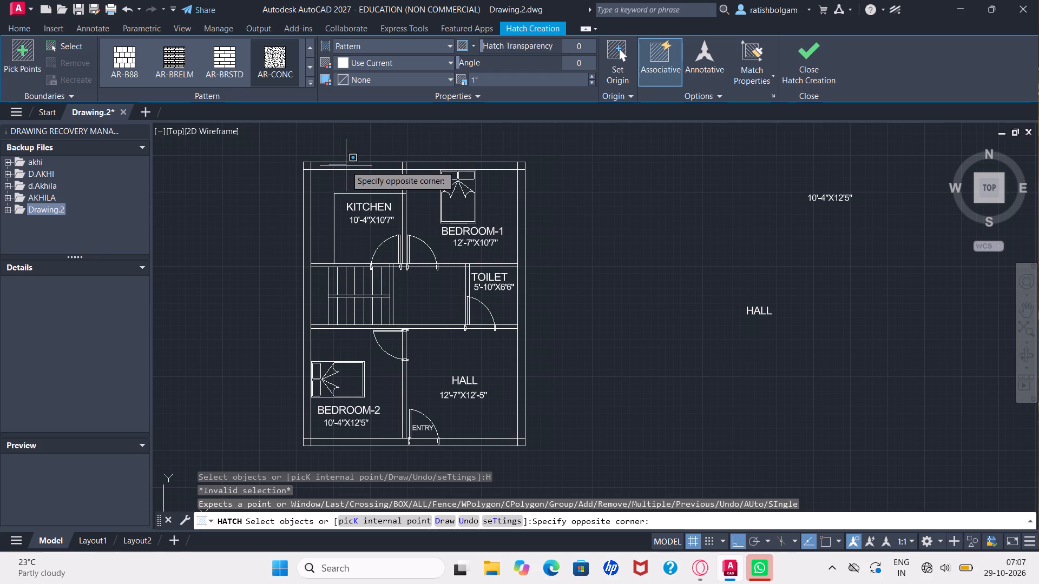
click(346, 165)
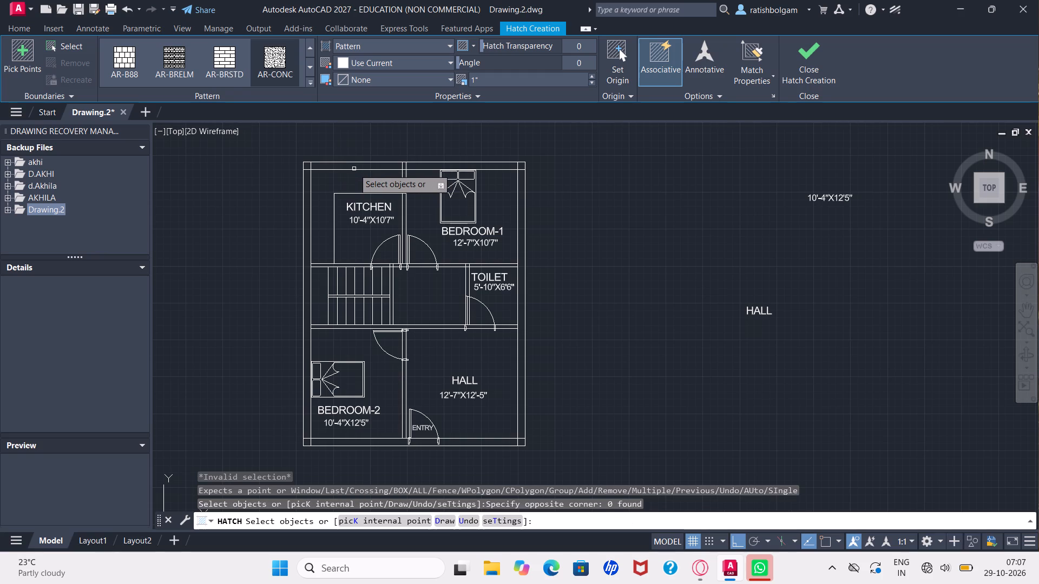
Set the hatch pattern scale to 20 and retry hatching the outer wall above the kitchen.
ctrl+scroll(354, 169, up, 3)
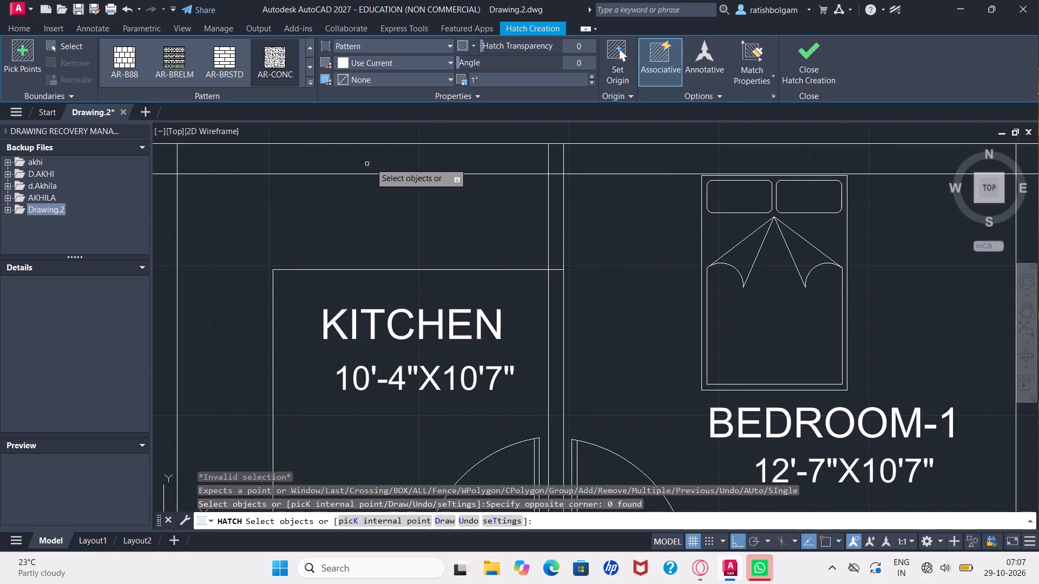
click(500, 75)
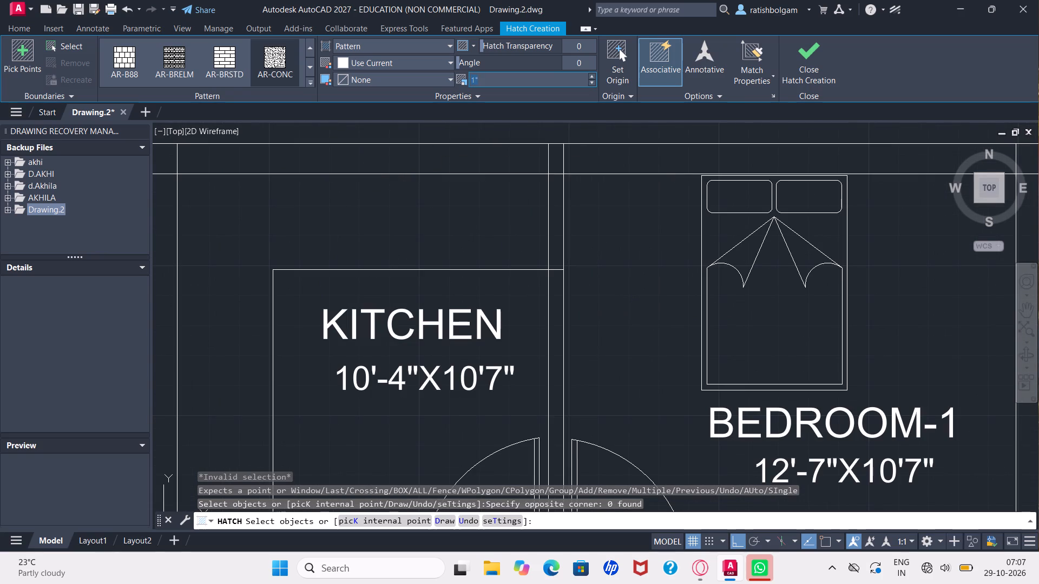
key(BackSpace)
text(20)
key(Return)
click(386, 158)
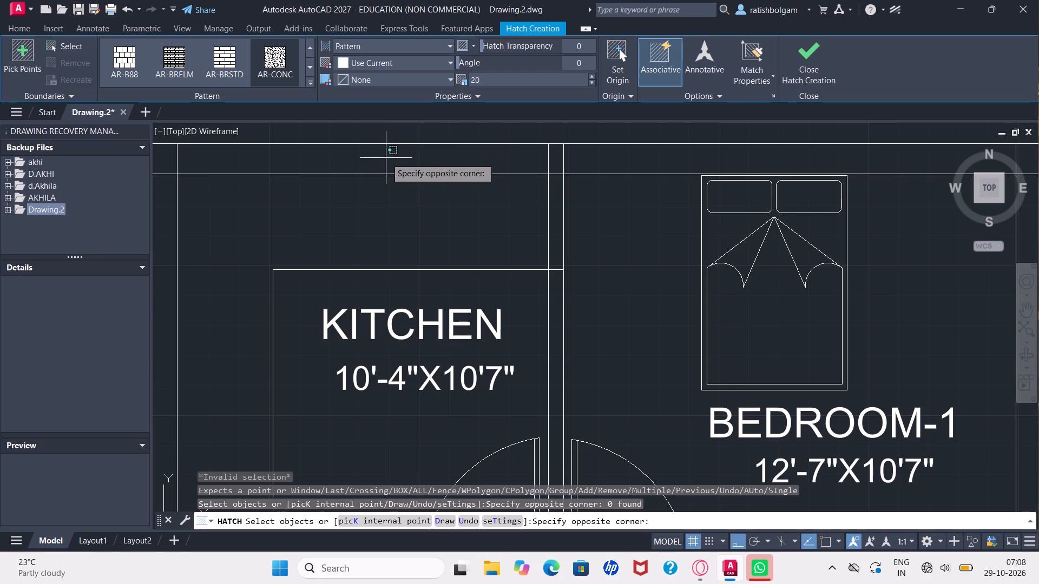
click(386, 158)
click(614, 151)
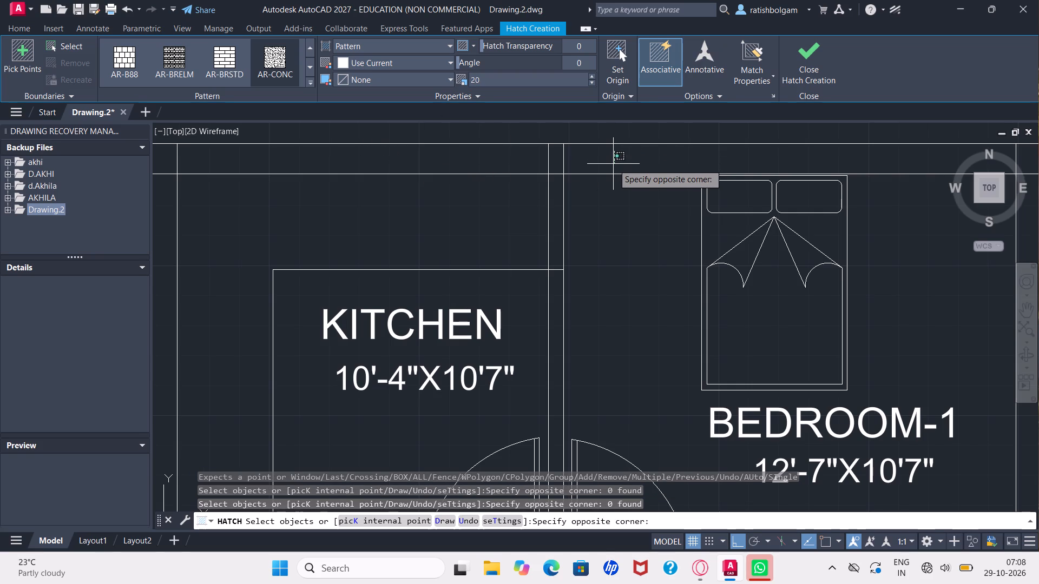
click(466, 197)
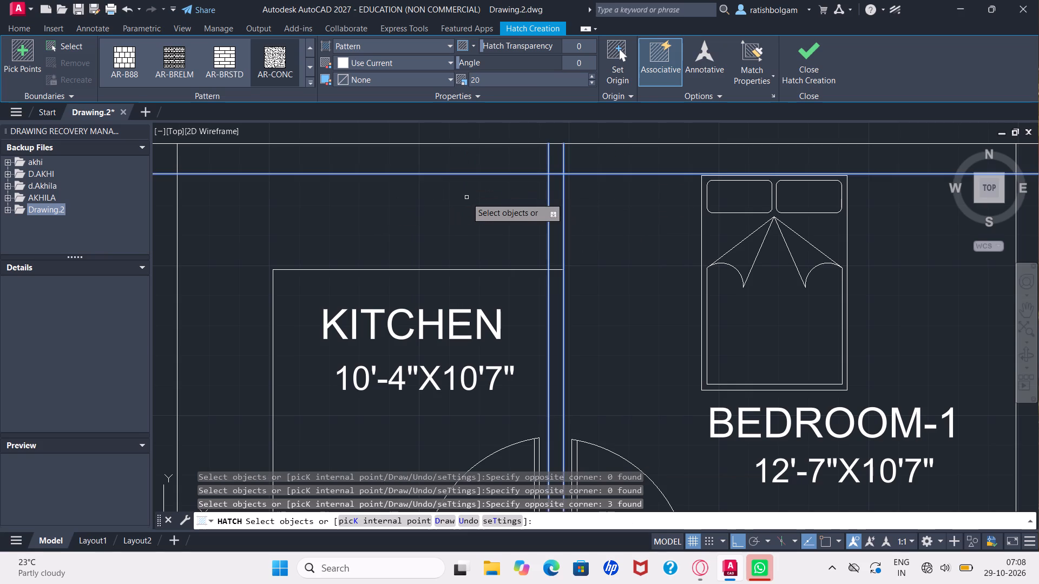
key(Escape)
key(Escape)
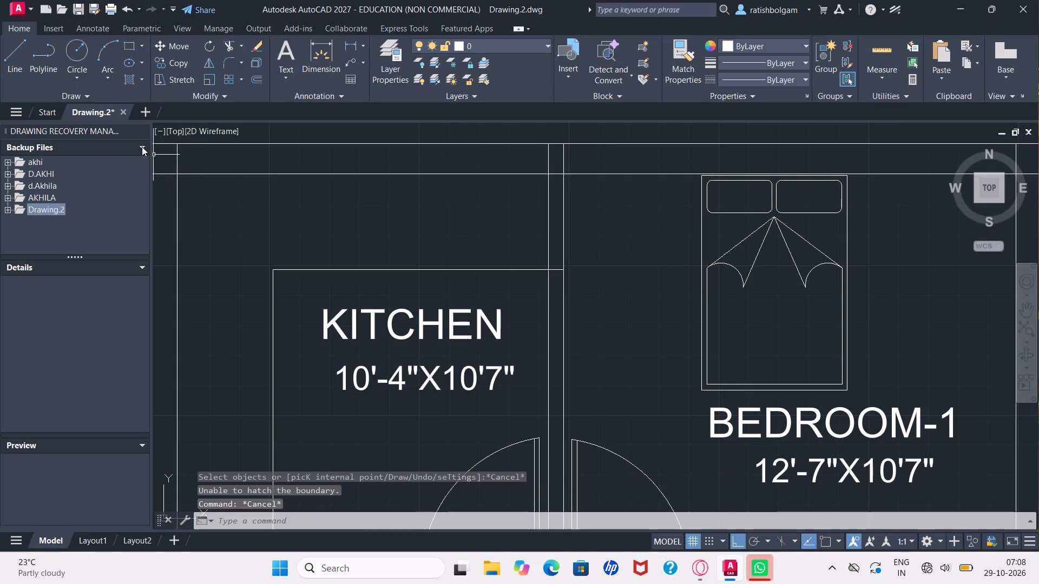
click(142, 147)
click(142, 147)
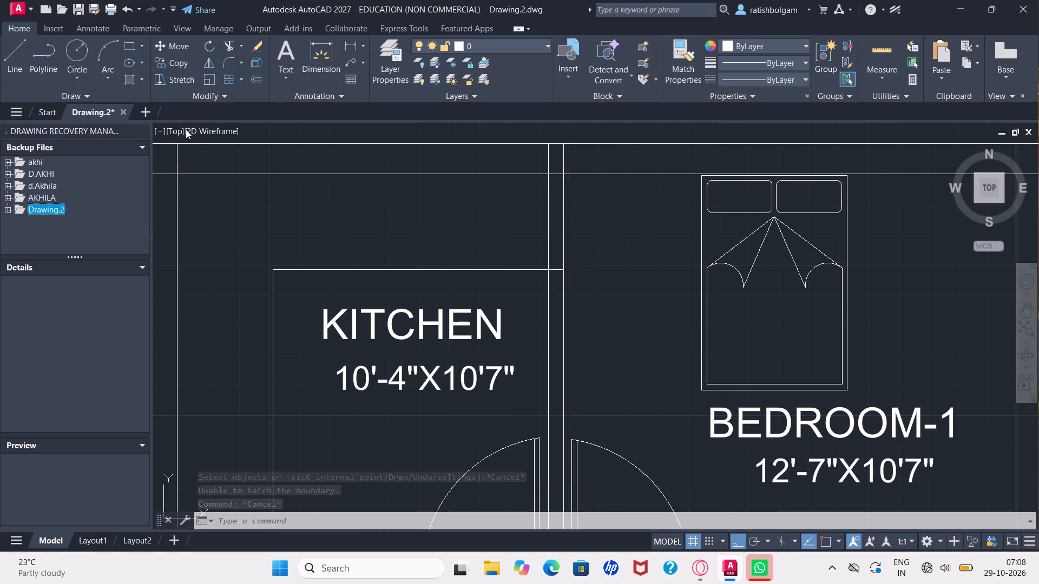
Draw a rectangle in the empty area beside the floor plan, beyond the loose HALL and size labels.
ctrl+scroll(293, 167, down, 6)
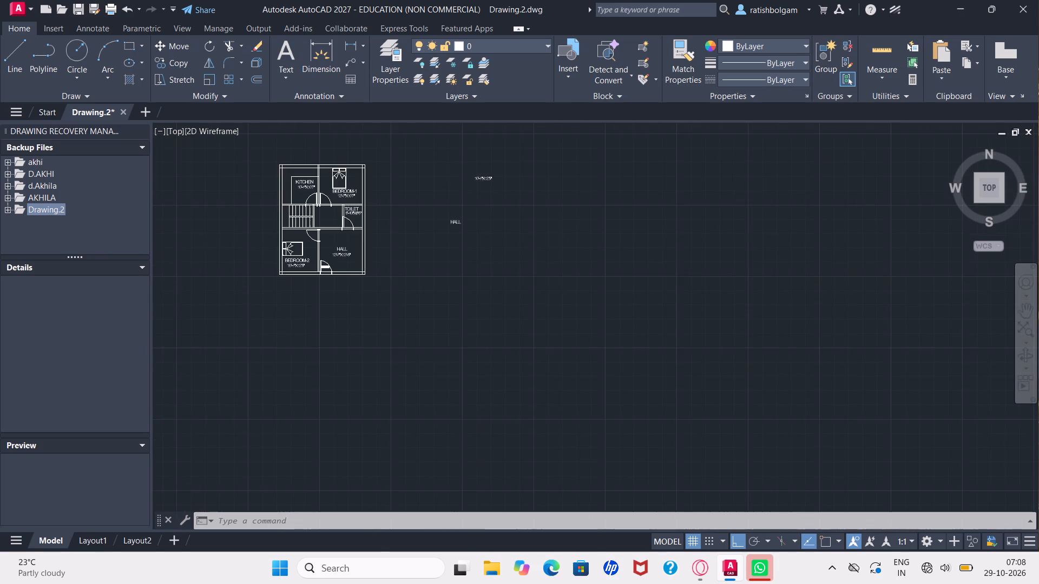
scroll(424, 172, up, 6)
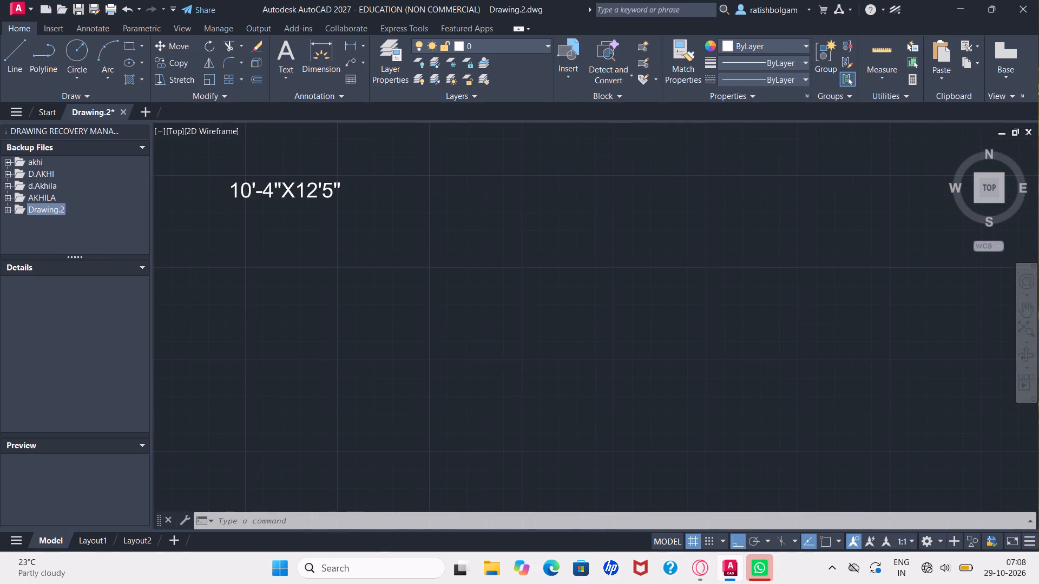
ctrl+scroll(424, 172, down, 5)
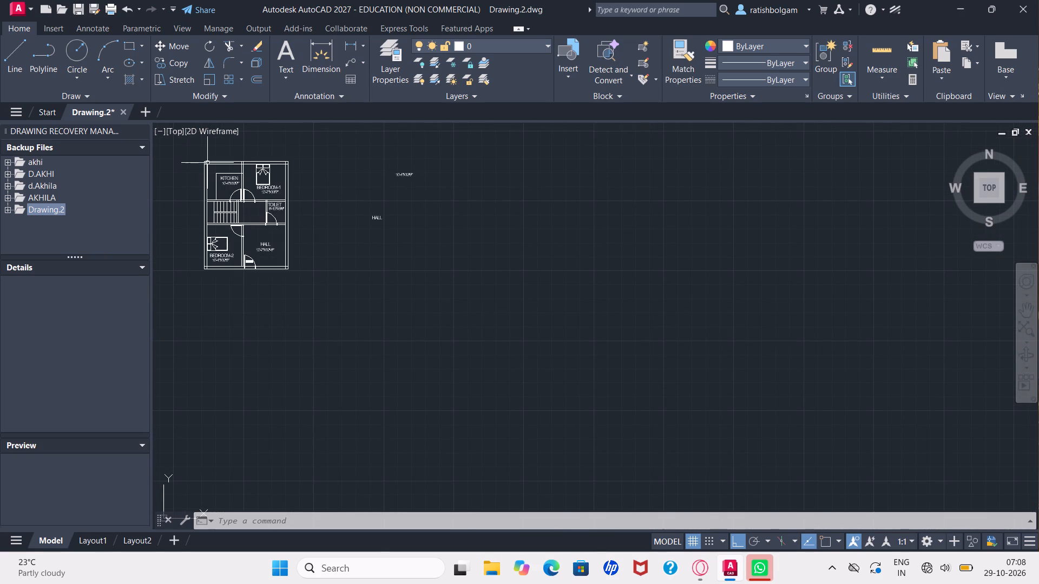
ctrl+scroll(207, 163, up, 5)
ctrl+scroll(254, 202, down, 7)
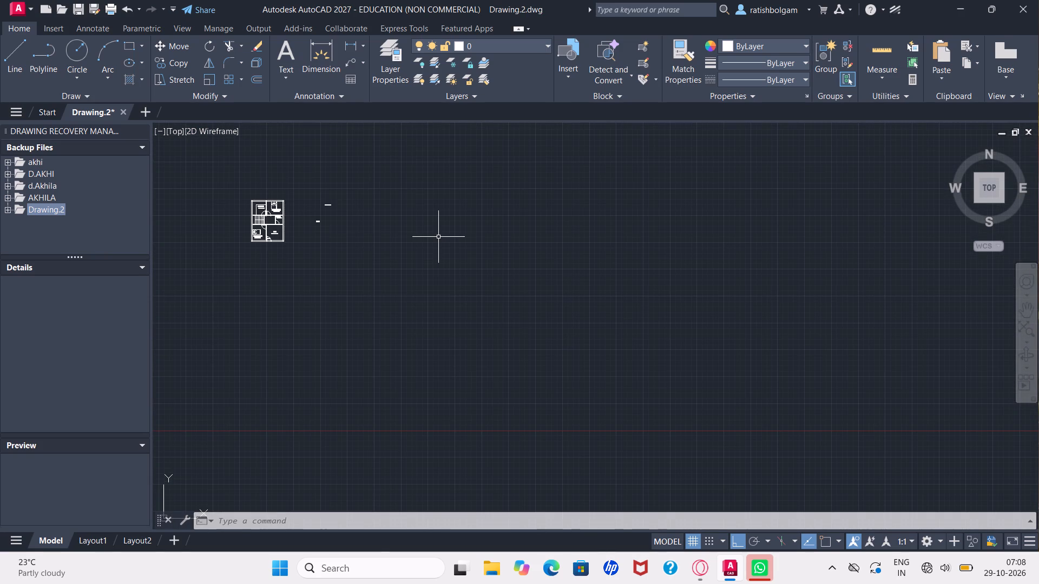
text(REC)
key(Return)
click(448, 217)
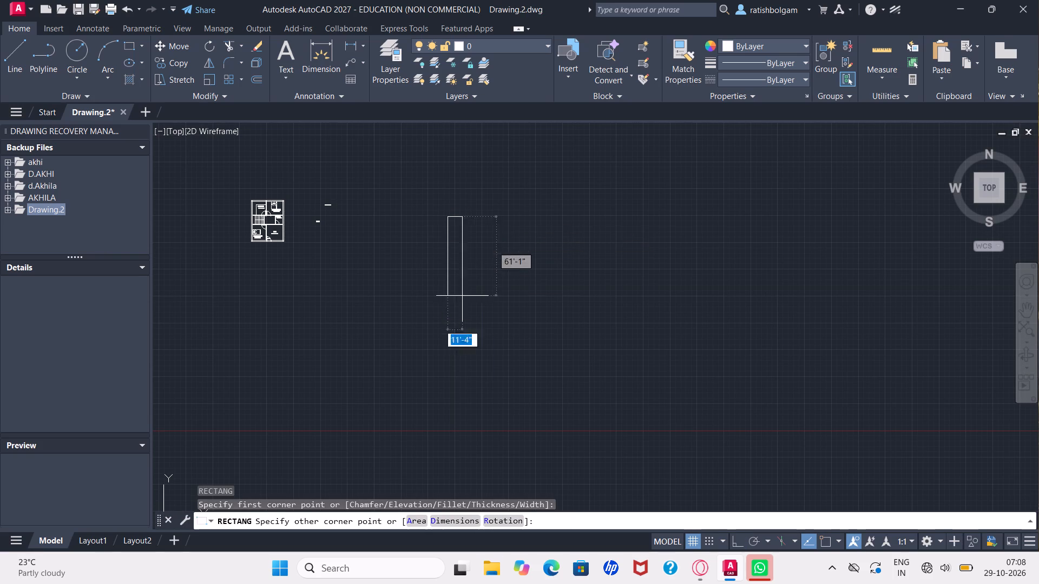
click(611, 308)
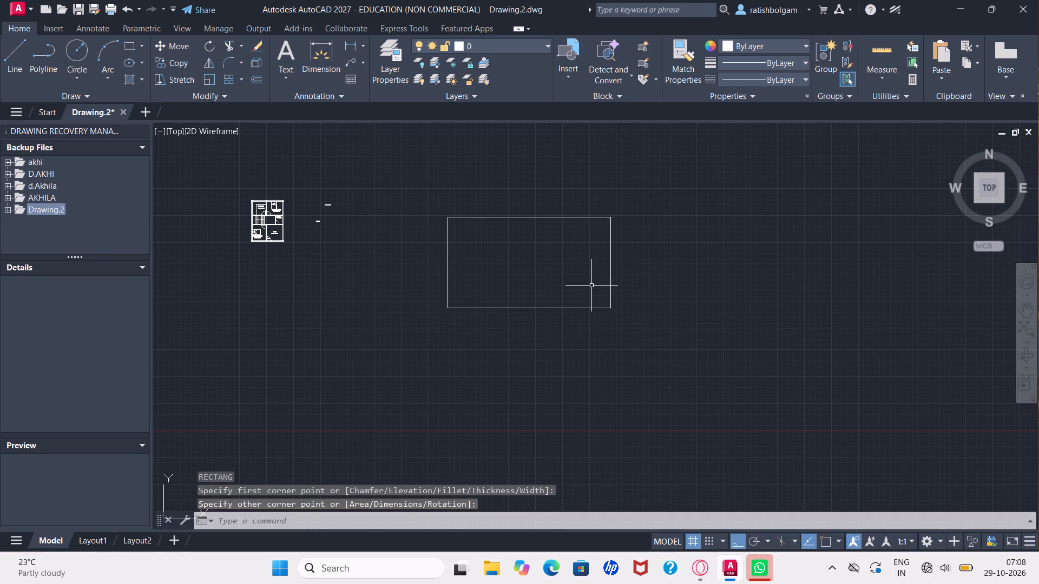
Hatch the separate test rectangle with the AR-CONC pattern at scale 20.
key(h)
key(Return)
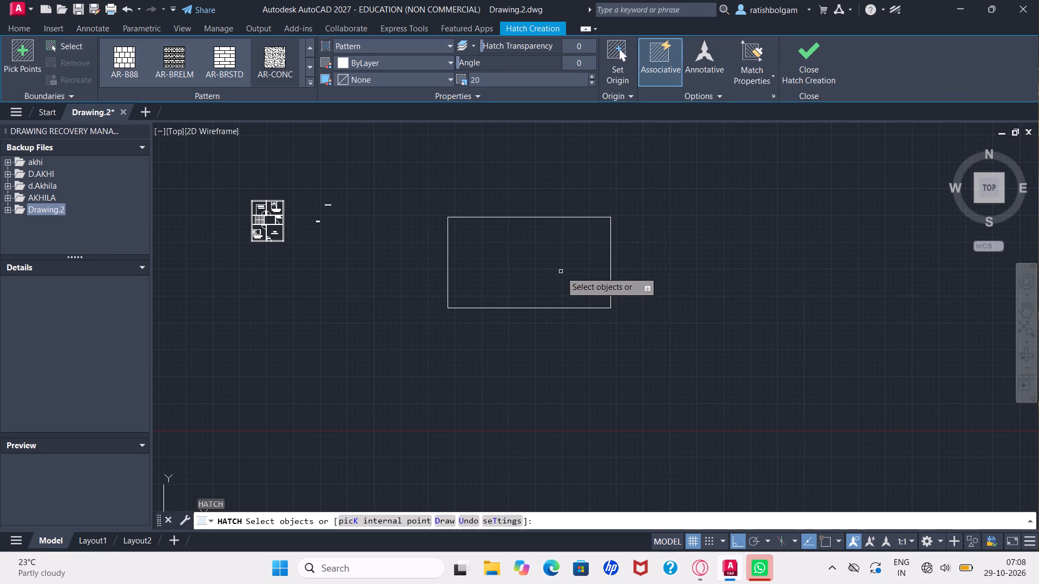
click(609, 220)
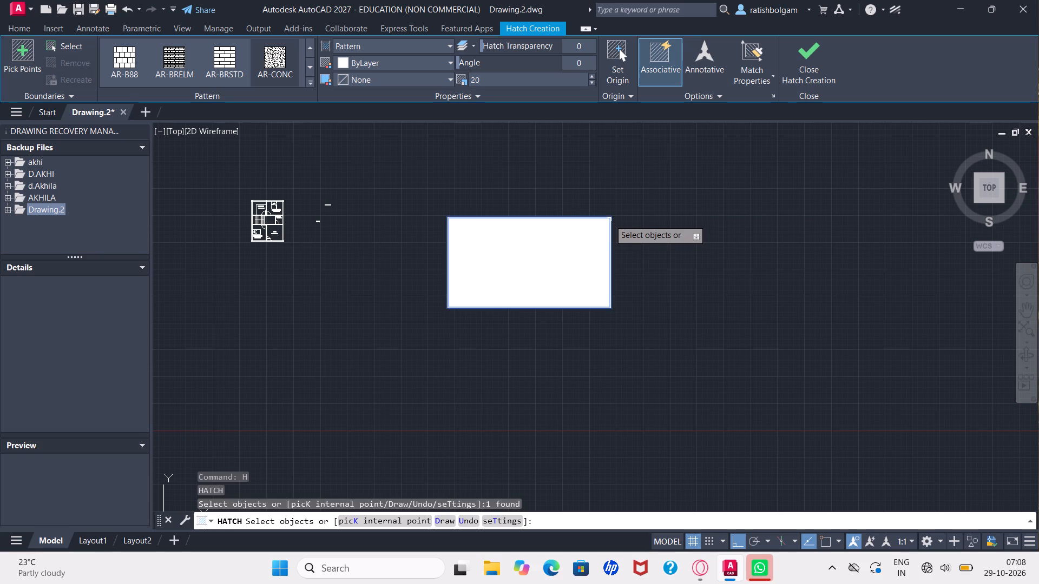
key(Return)
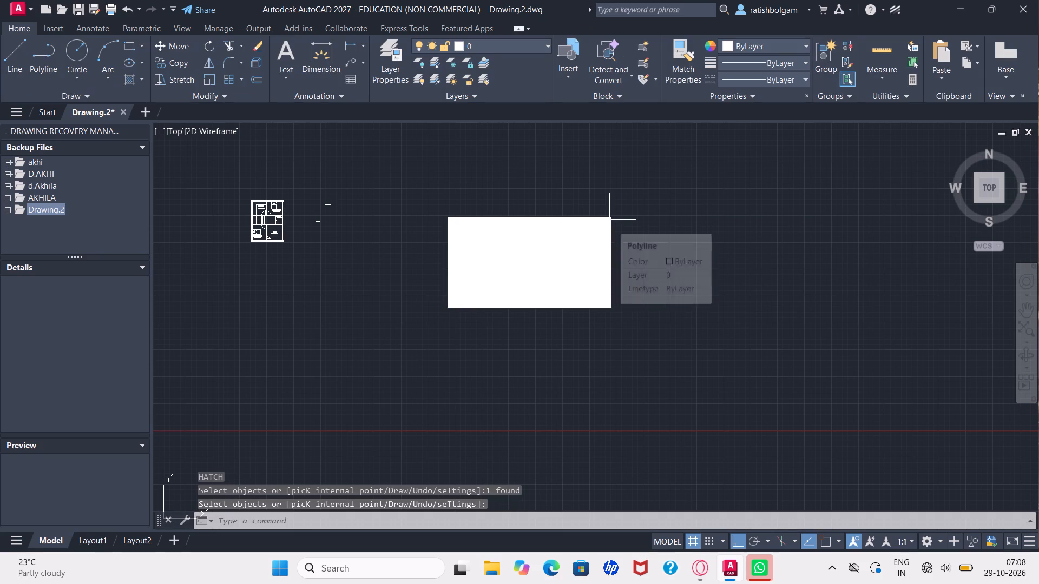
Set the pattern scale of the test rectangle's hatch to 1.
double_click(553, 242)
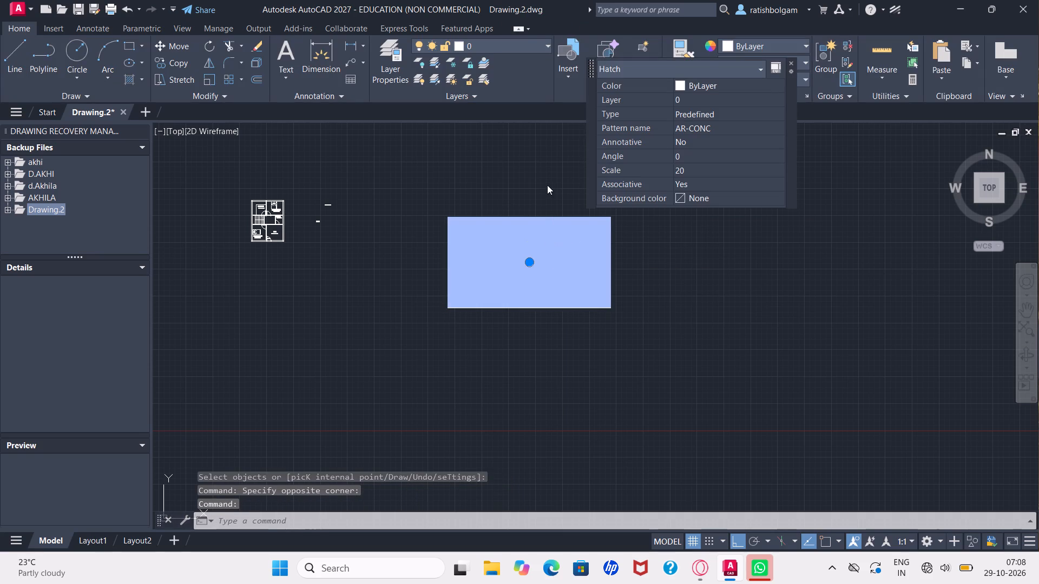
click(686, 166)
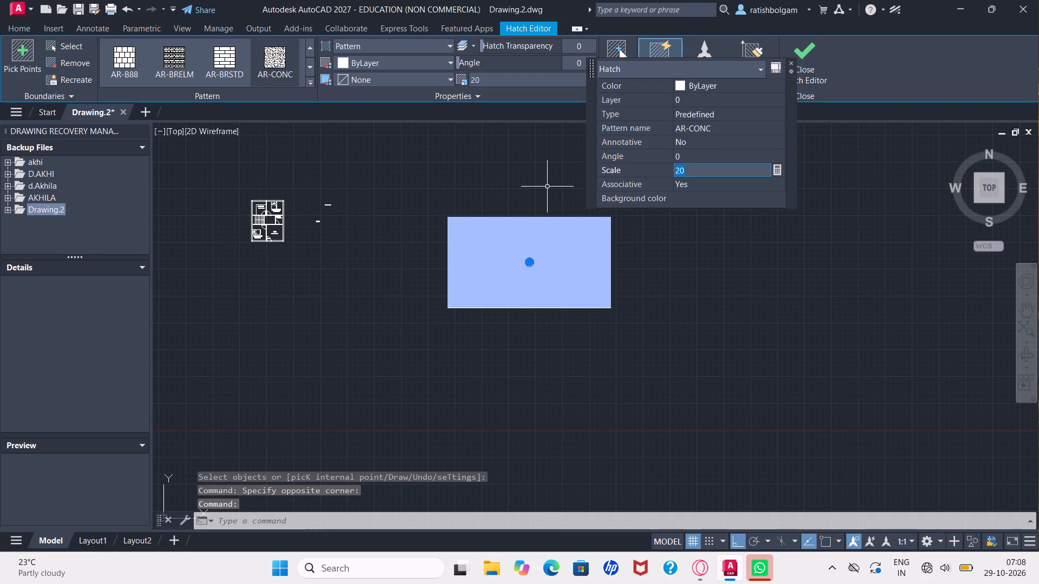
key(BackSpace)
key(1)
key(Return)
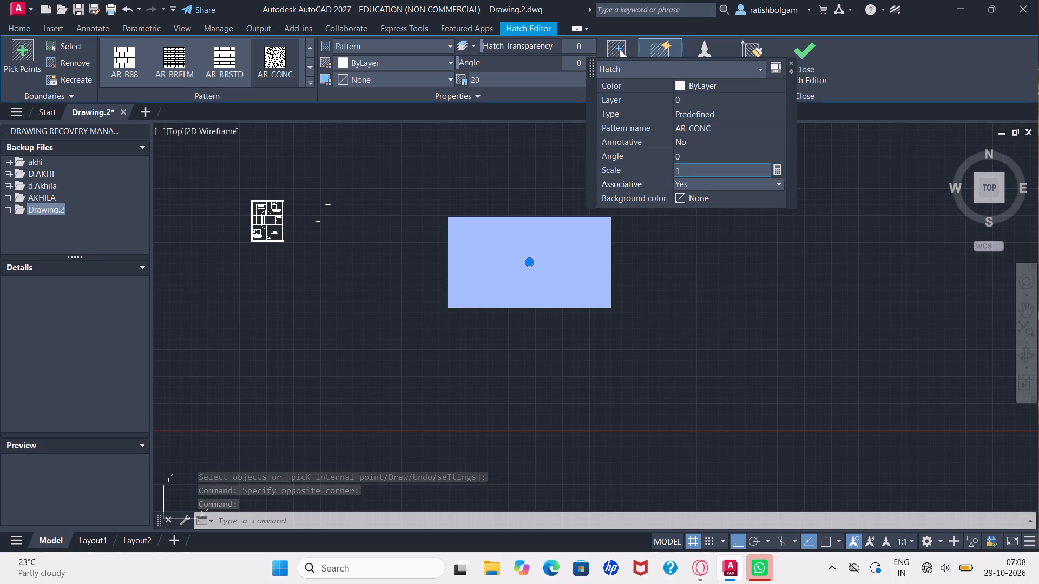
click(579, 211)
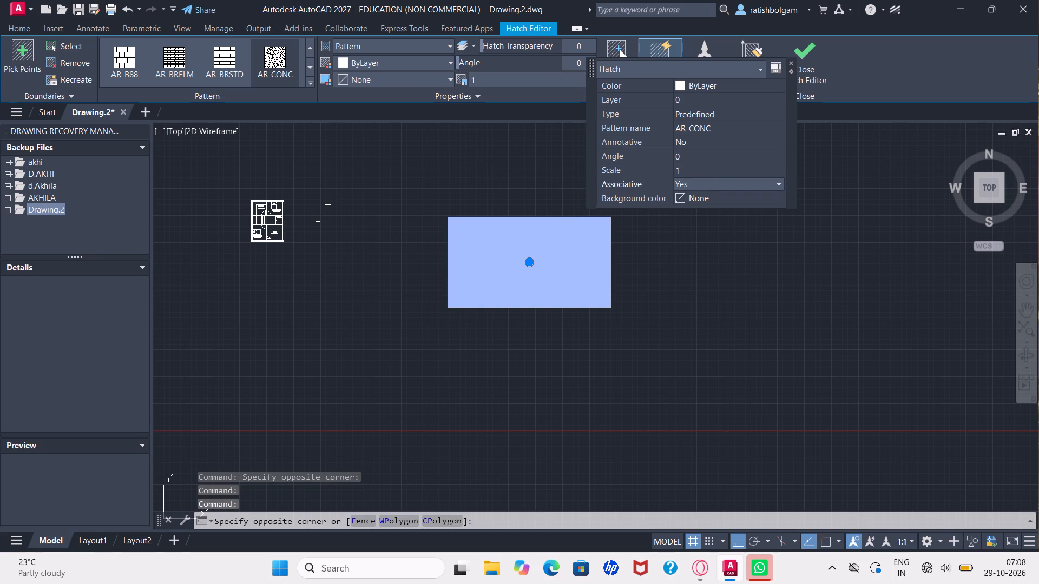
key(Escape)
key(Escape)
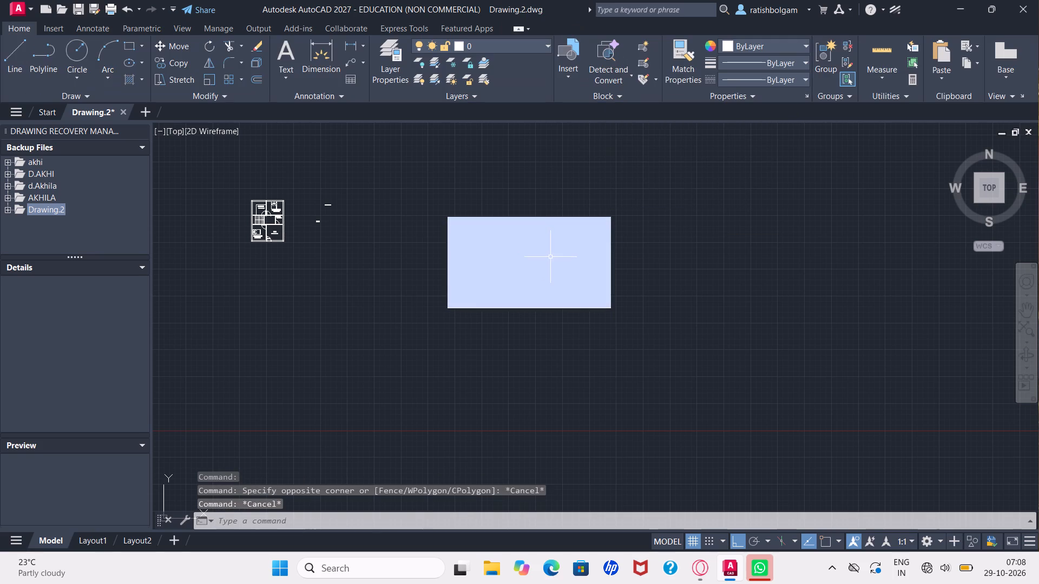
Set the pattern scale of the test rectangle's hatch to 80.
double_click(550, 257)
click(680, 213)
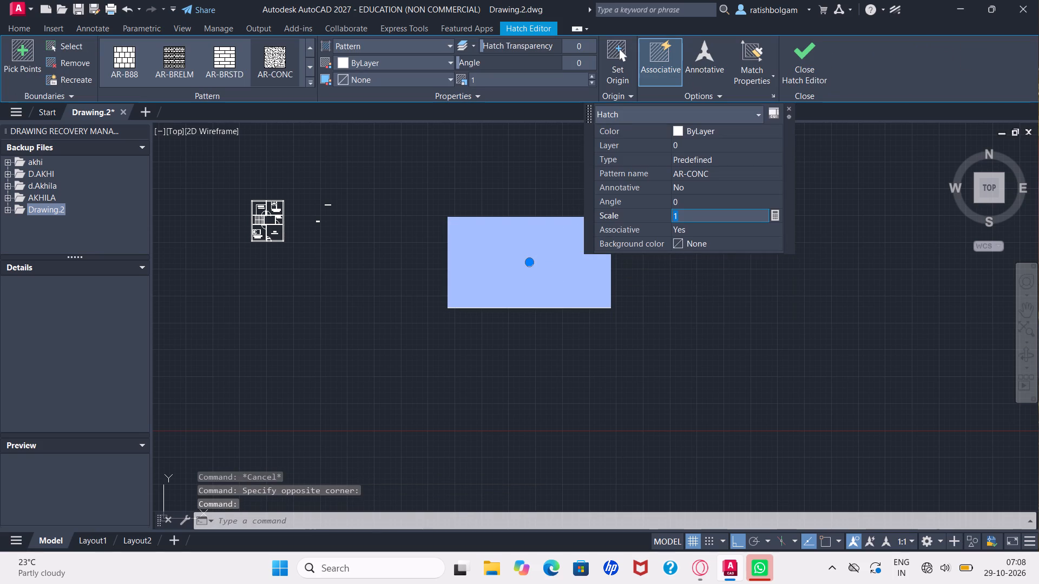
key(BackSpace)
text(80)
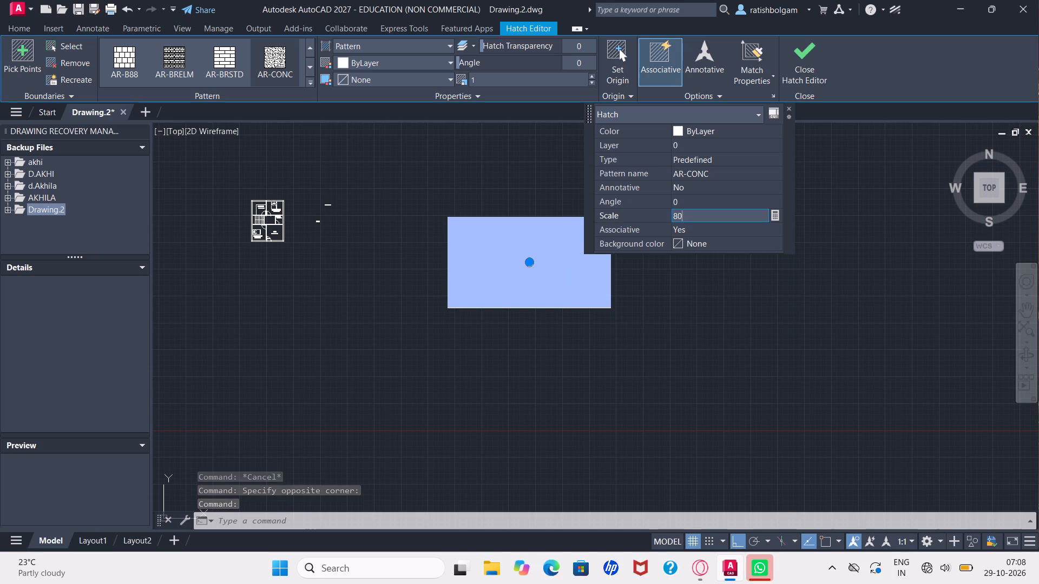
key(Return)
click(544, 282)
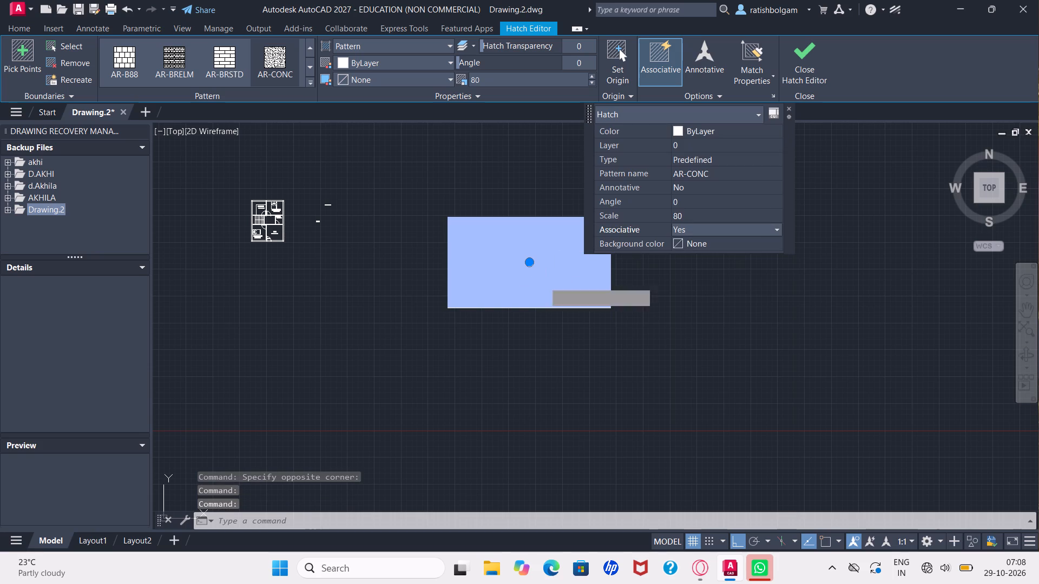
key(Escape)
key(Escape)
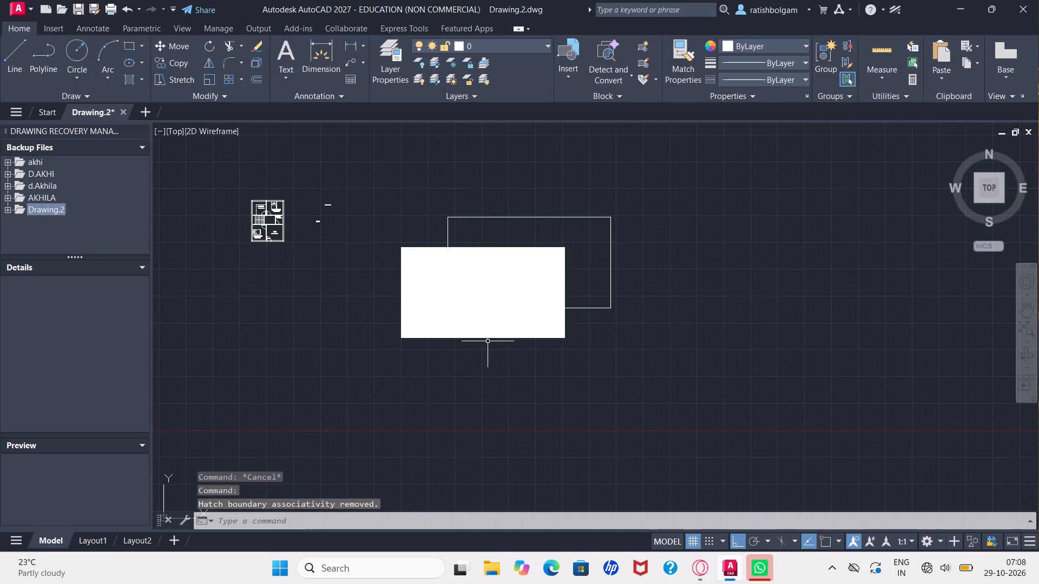
Check the test hatch's properties and regenerate the drawing to refresh the hatch display.
click(501, 313)
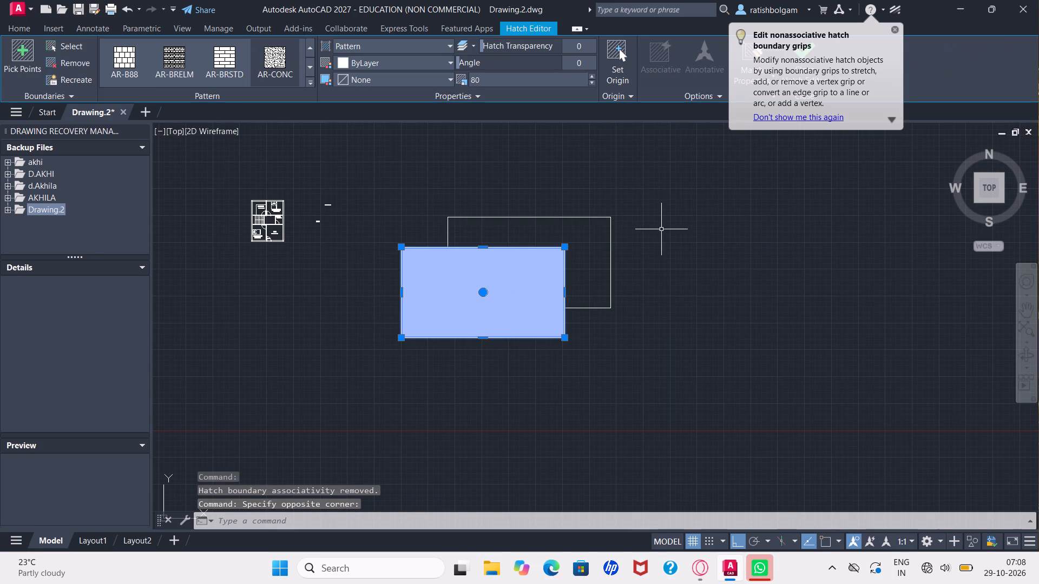
key(Escape)
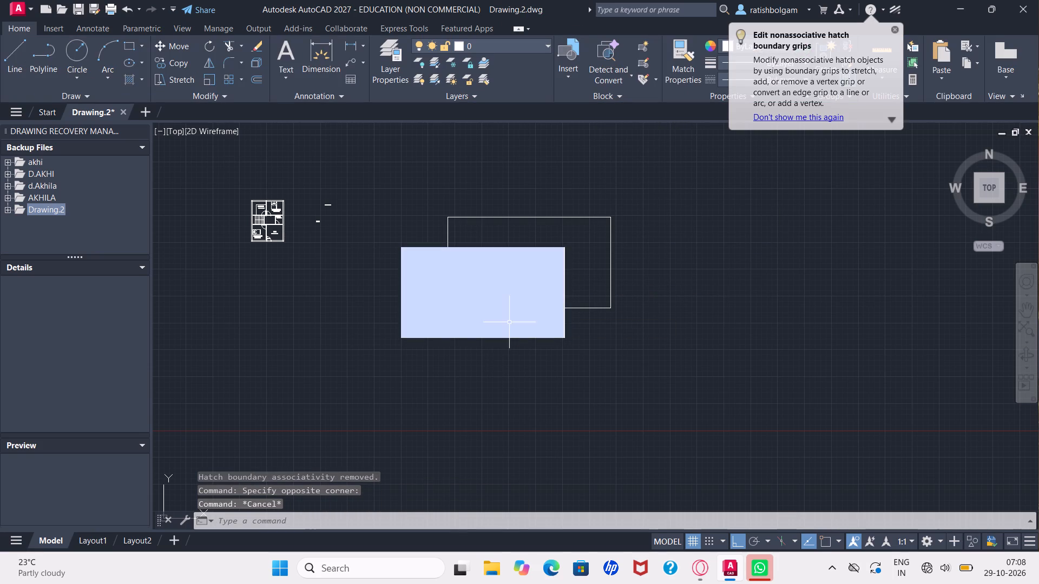
double_click(517, 300)
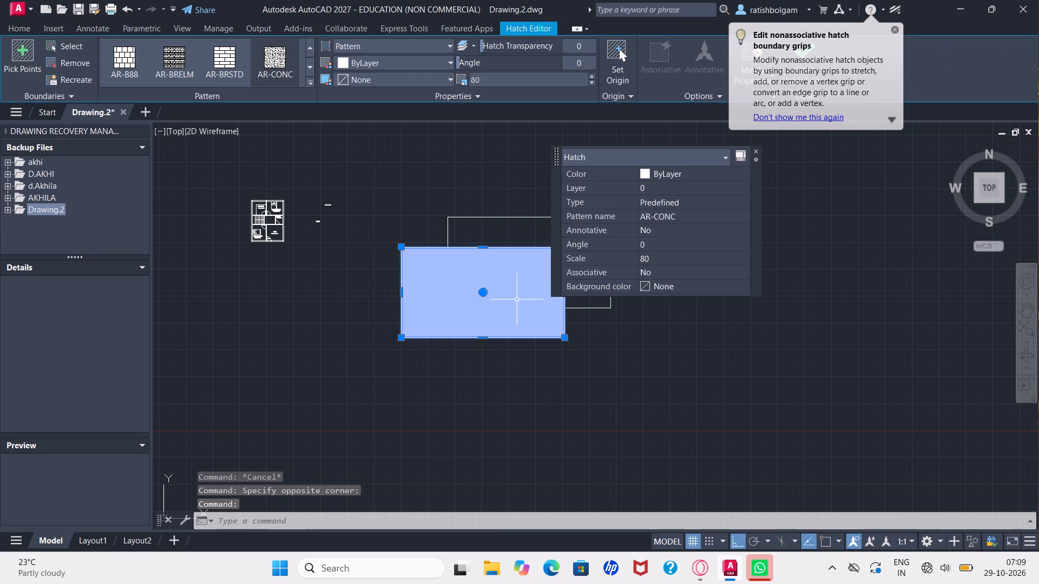
click(757, 150)
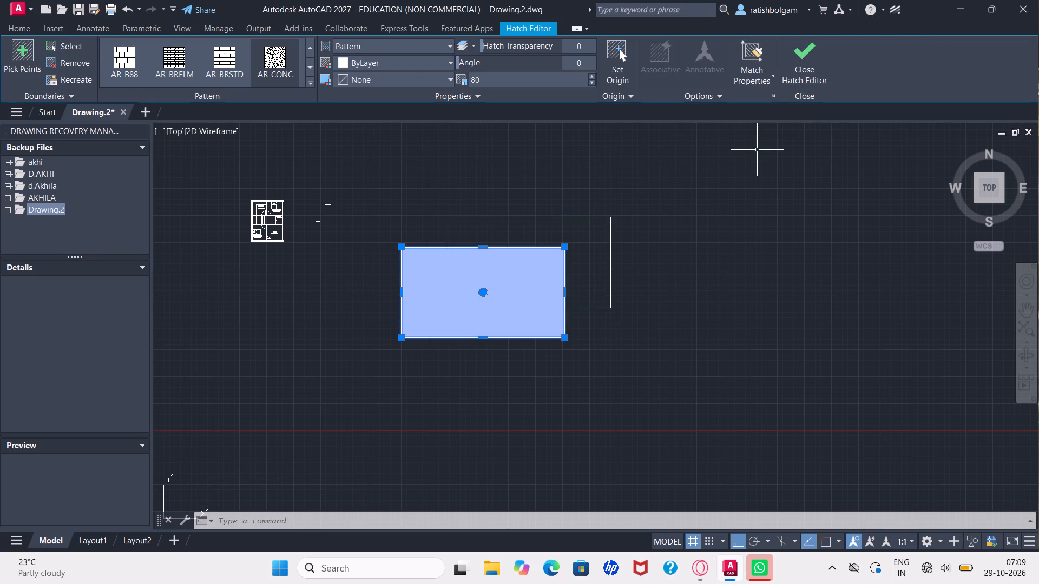
text(REGEN)
key(Return)
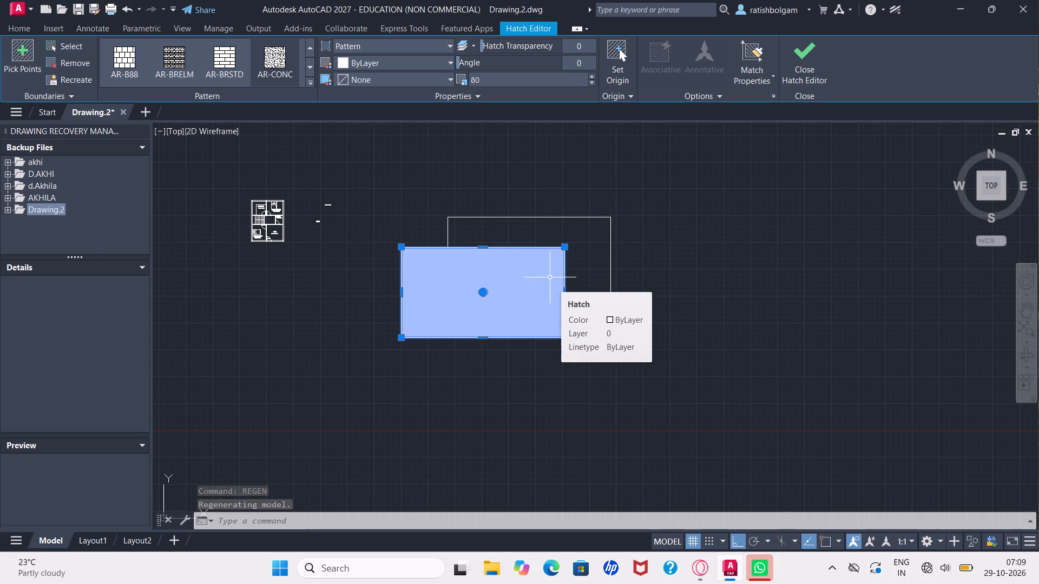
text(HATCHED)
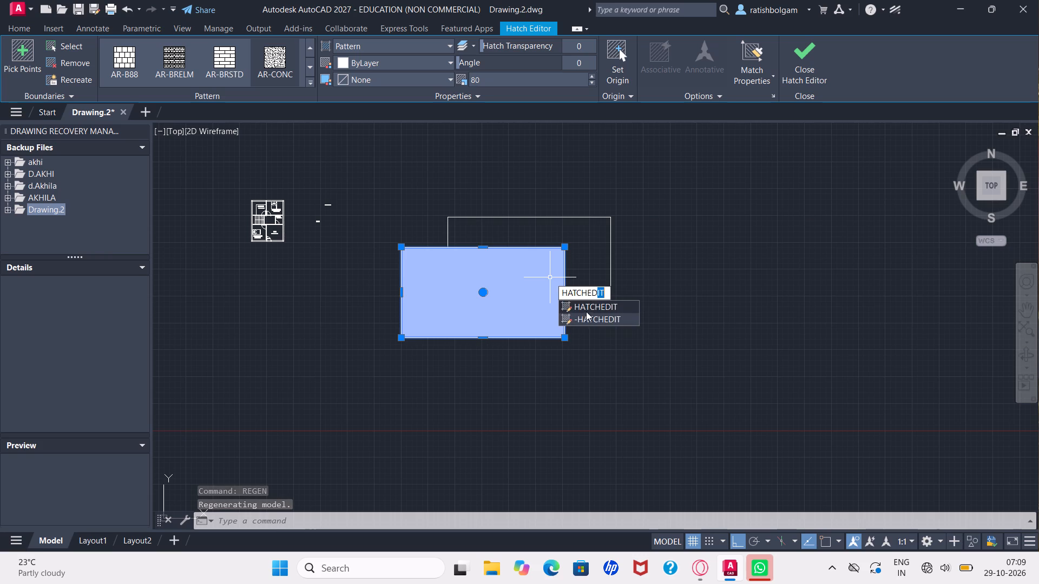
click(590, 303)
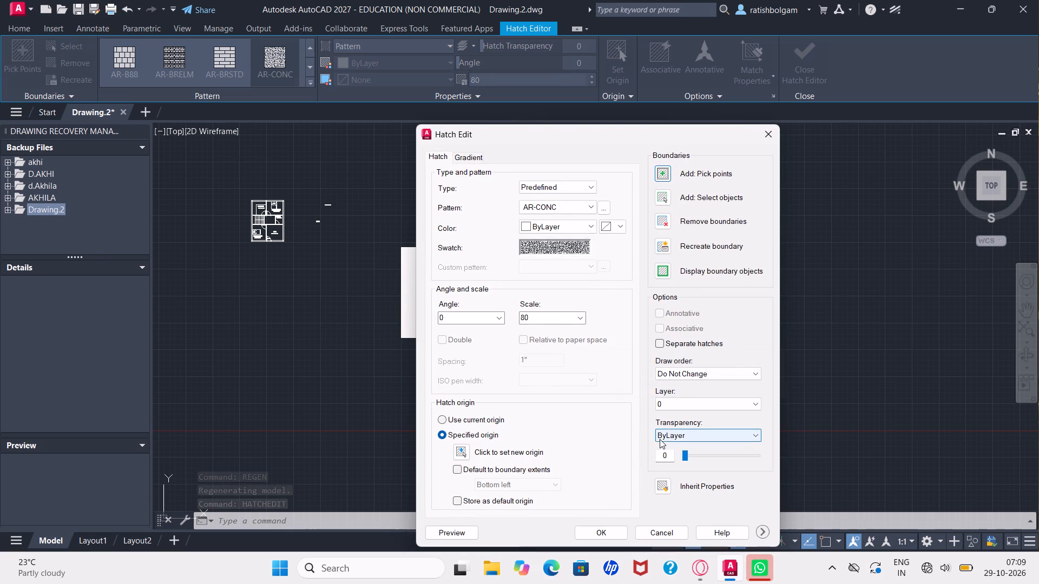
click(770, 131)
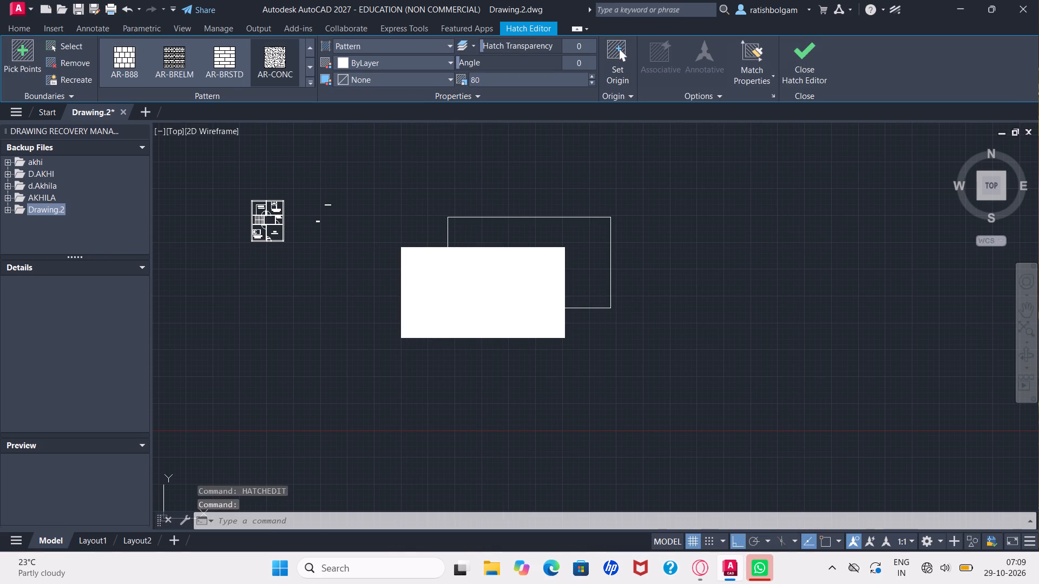
Set the pattern scale of the AR-CONC test hatch to 500.
double_click(462, 283)
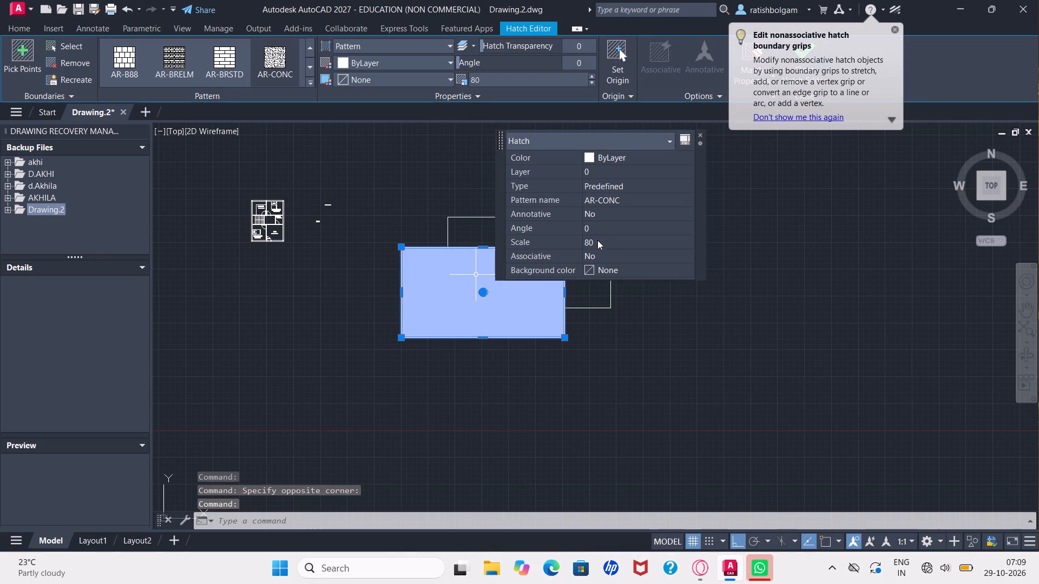
click(597, 240)
click(597, 240)
key(BackSpace)
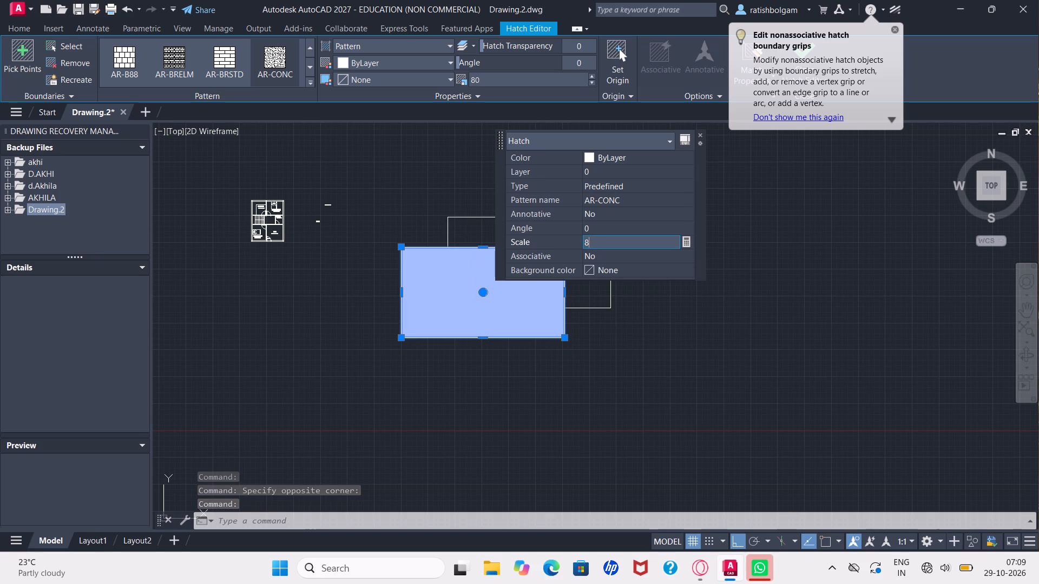
key(BackSpace)
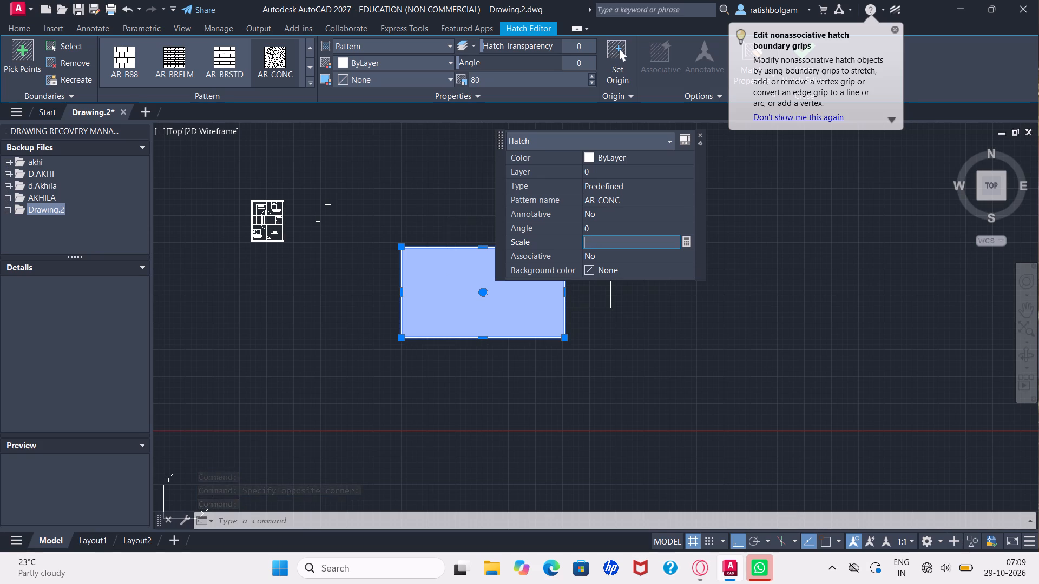
text(500)
key(Return)
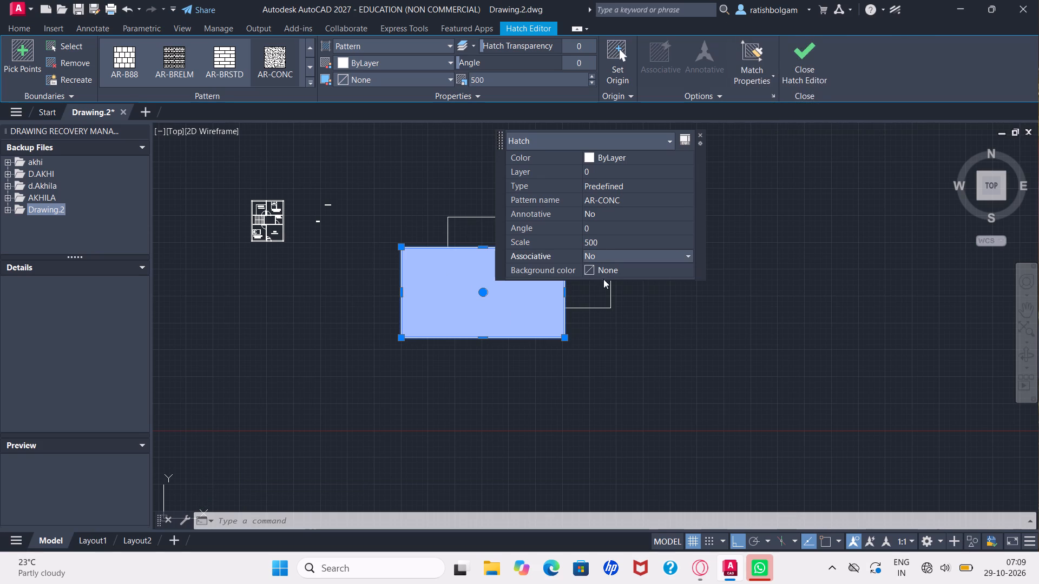
click(460, 321)
key(Escape)
click(460, 321)
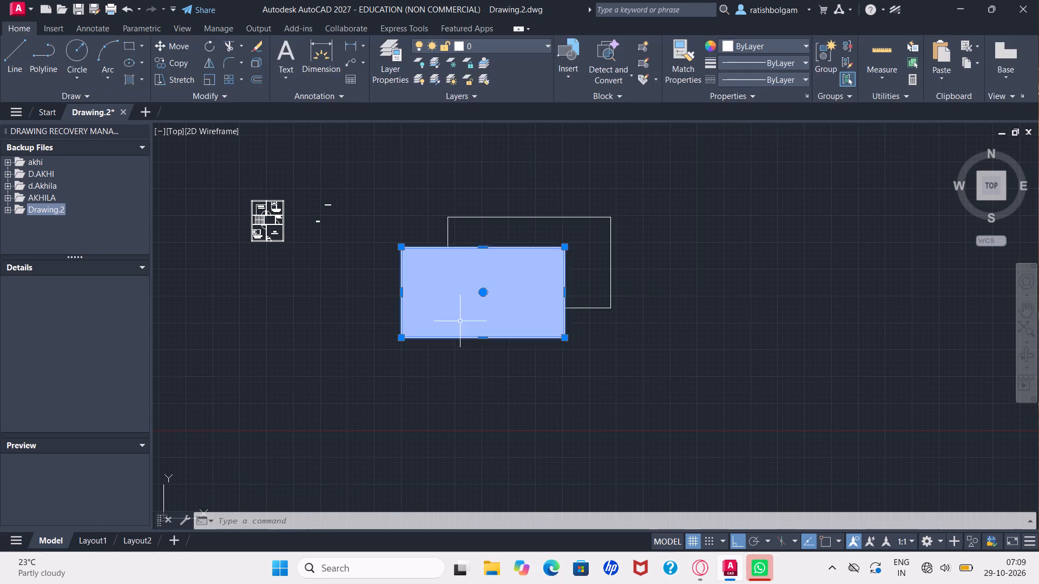
key(Escape)
triple_click(476, 302)
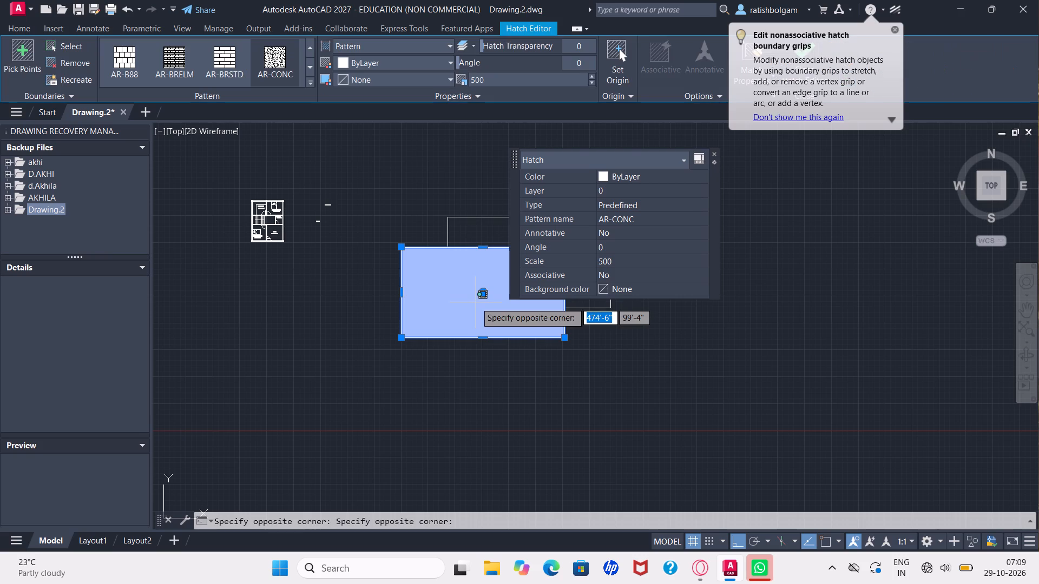
key(Escape)
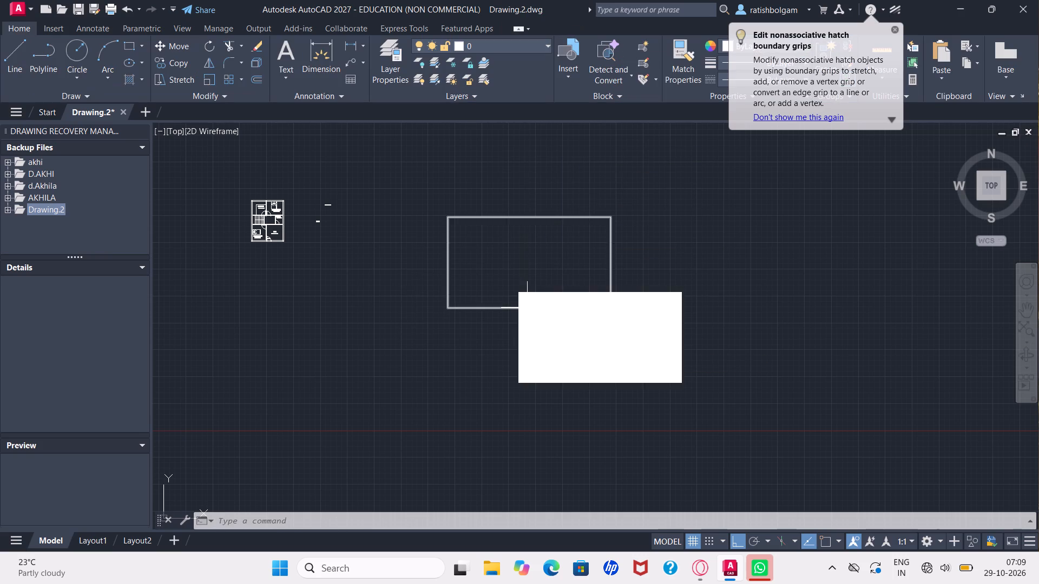
Change the test hatch's pattern to the predefined JIS_STN_2.5.
double_click(594, 364)
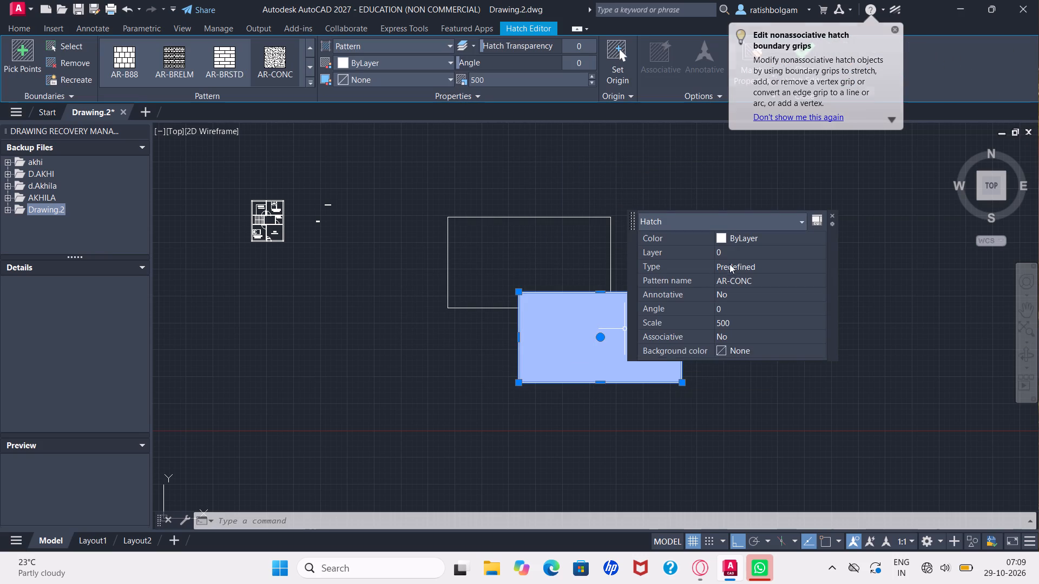
triple_click(738, 267)
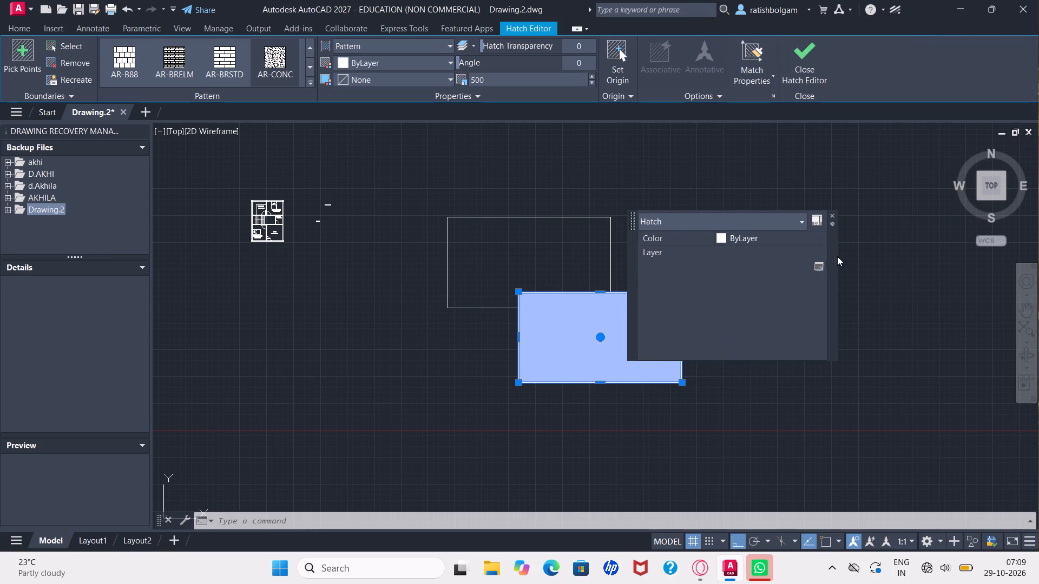
click(817, 264)
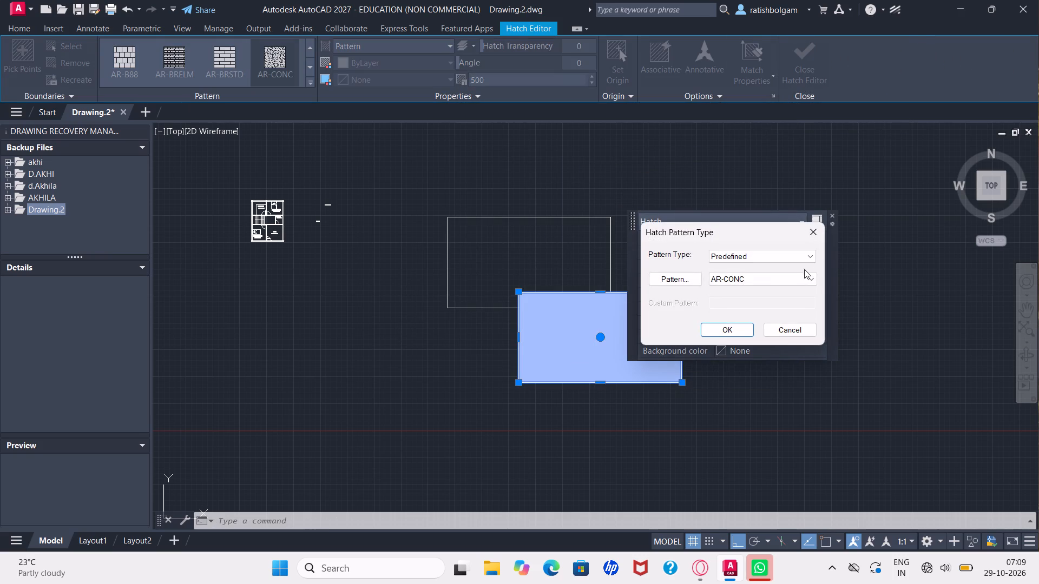
click(686, 282)
scroll(697, 314, down, 1)
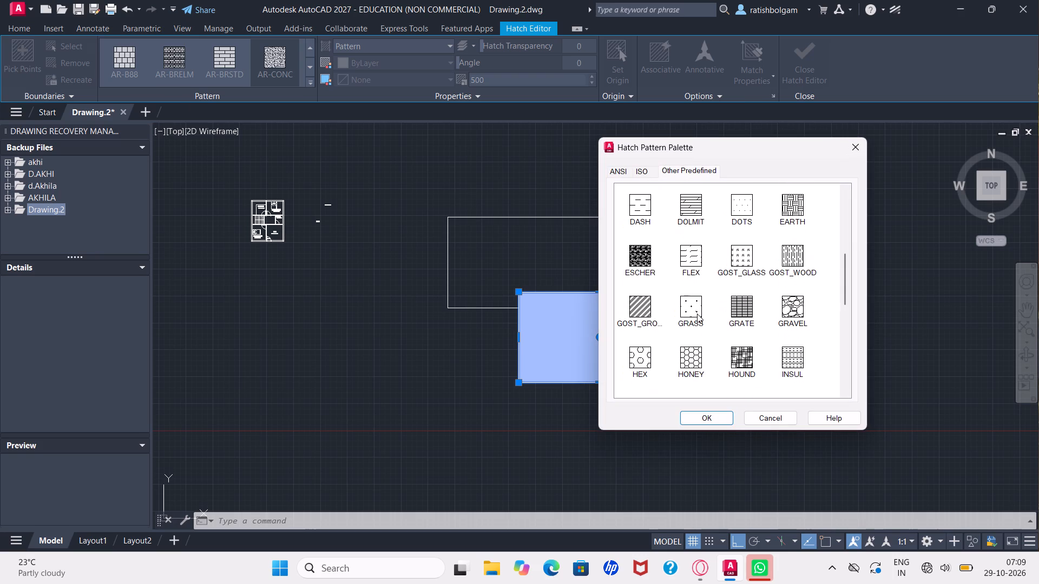
scroll(697, 314, down, 3)
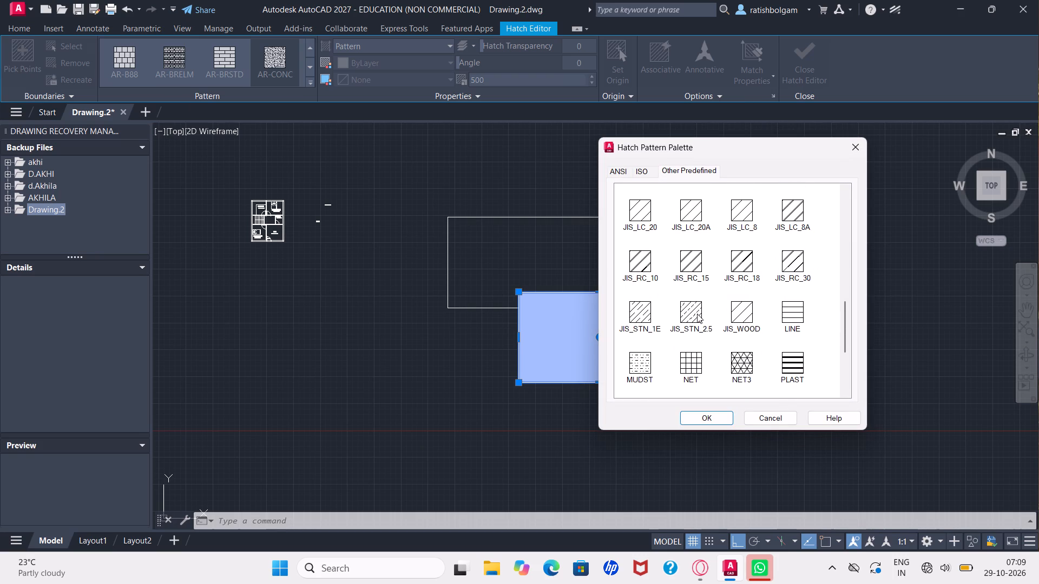
scroll(697, 314, down, 1)
click(697, 314)
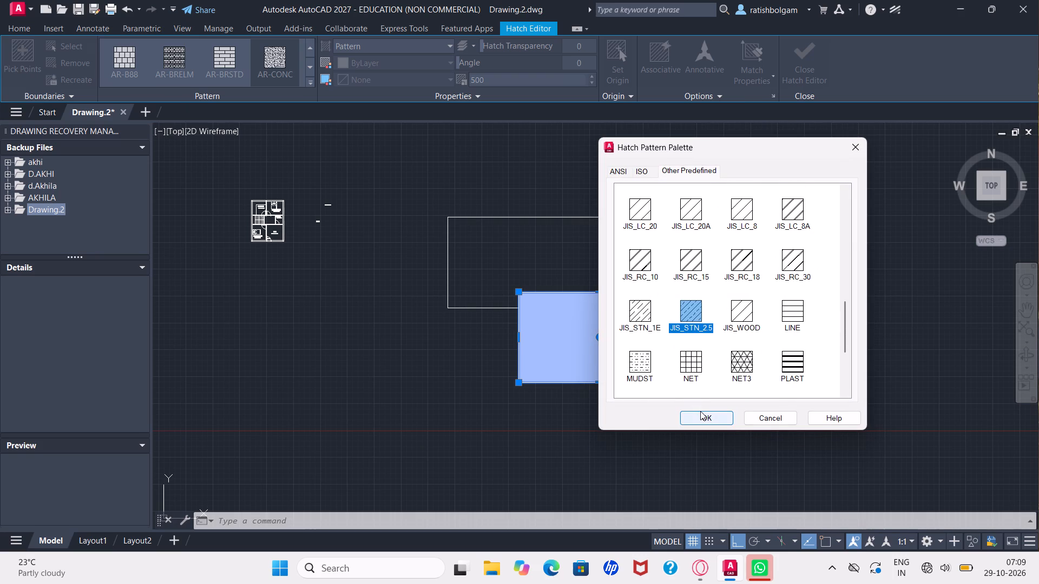
click(700, 411)
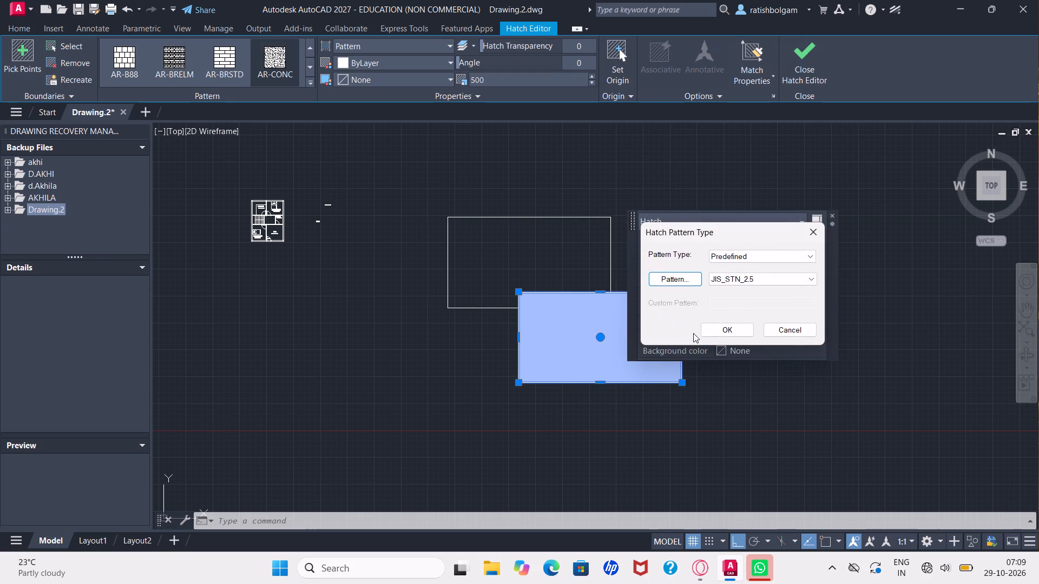
click(718, 328)
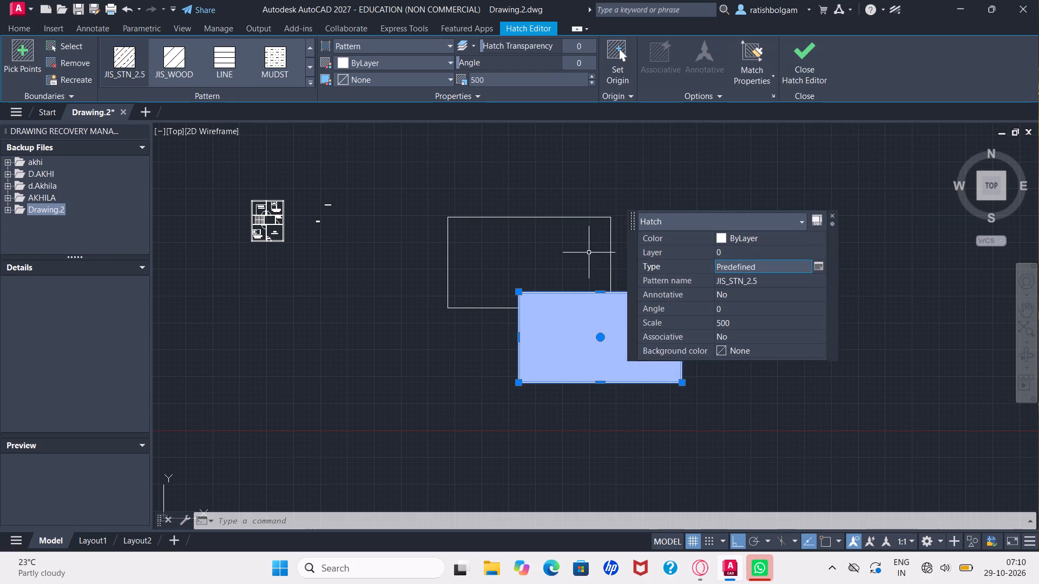
Hatch the unfilled rectangle overlapping the test hatch with the AR-CONC pattern at scale 20.
click(590, 253)
key(h)
key(Return)
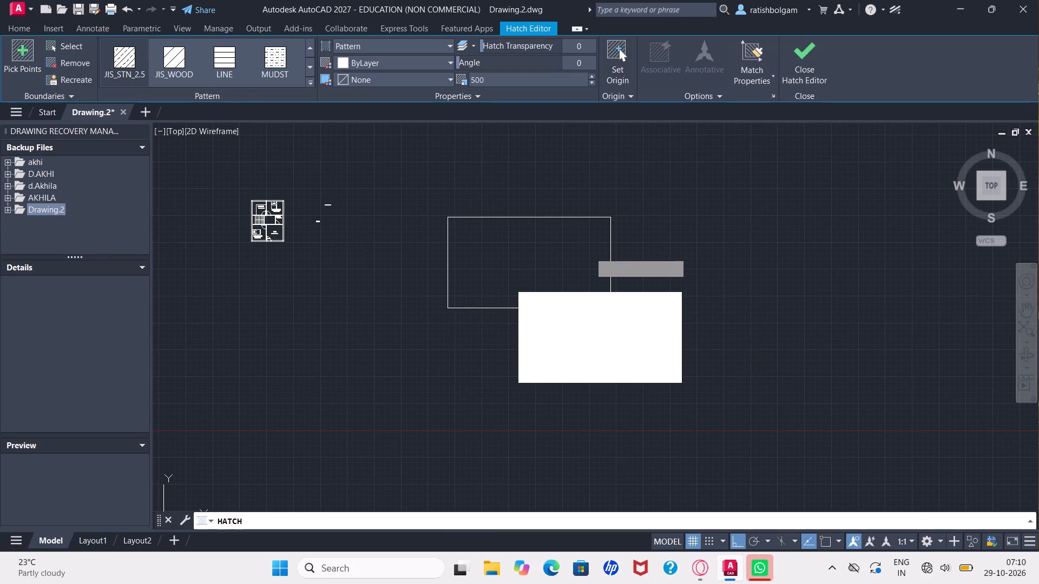
click(562, 217)
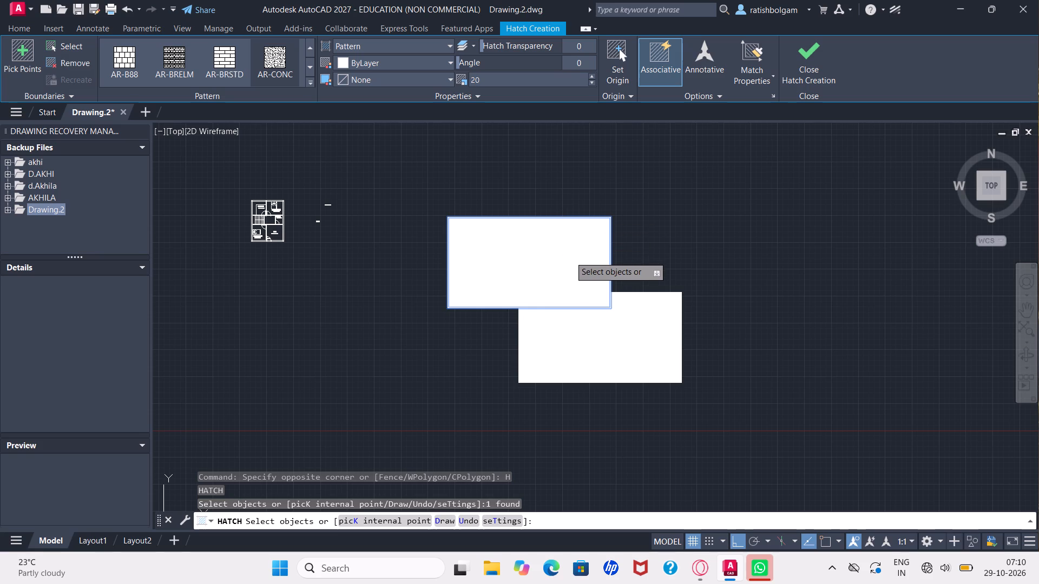
key(Escape)
Set the FILLMODE system variable to 1.
key(grave)
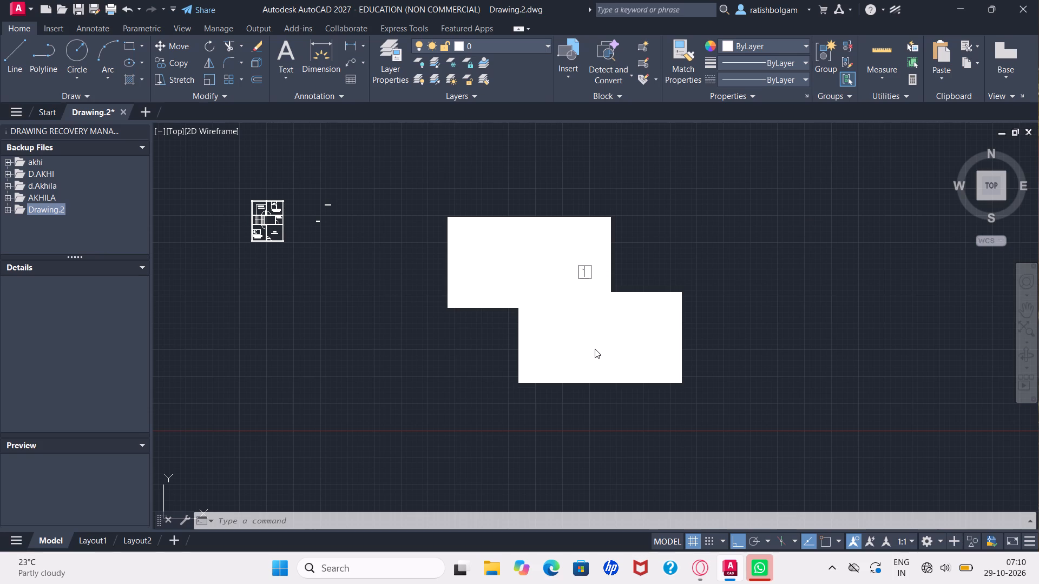
text(FI)
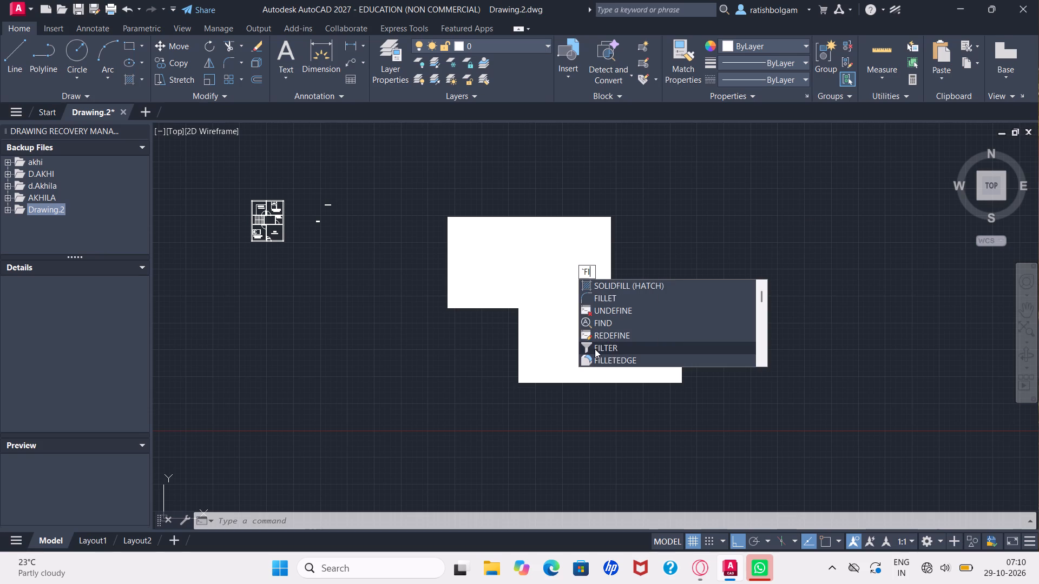
text(LL)
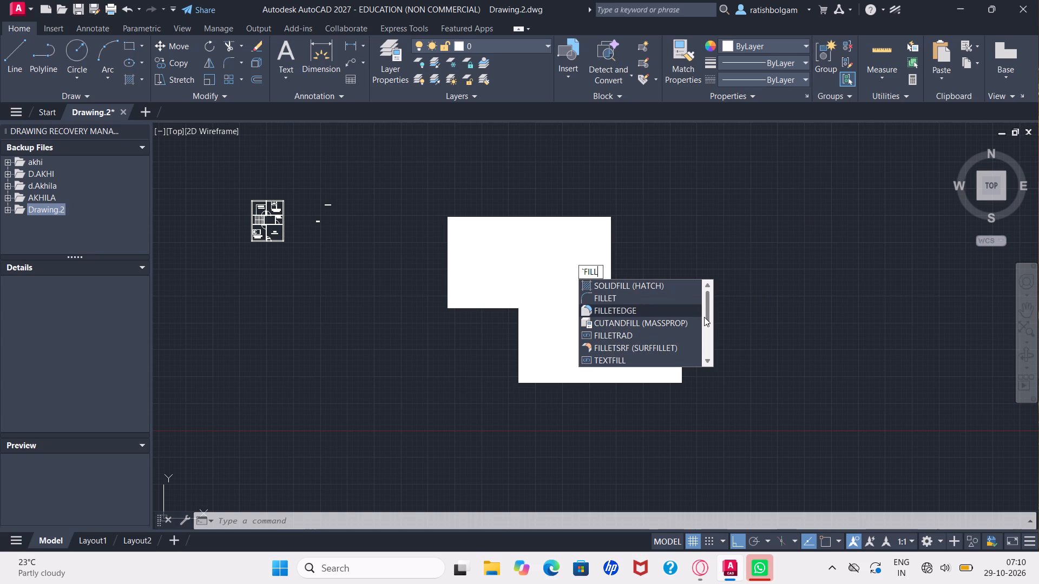
text(MO)
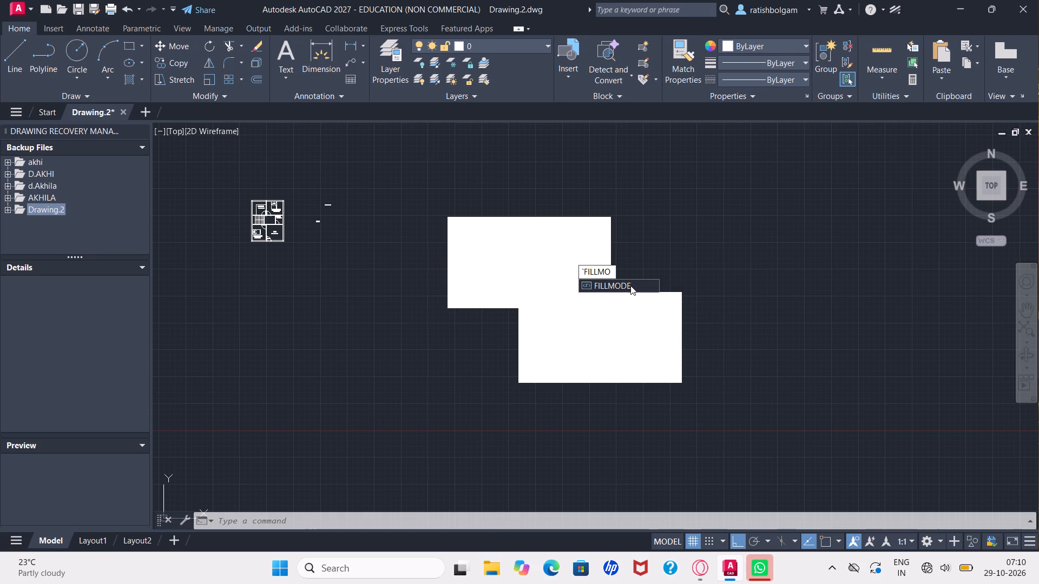
click(622, 281)
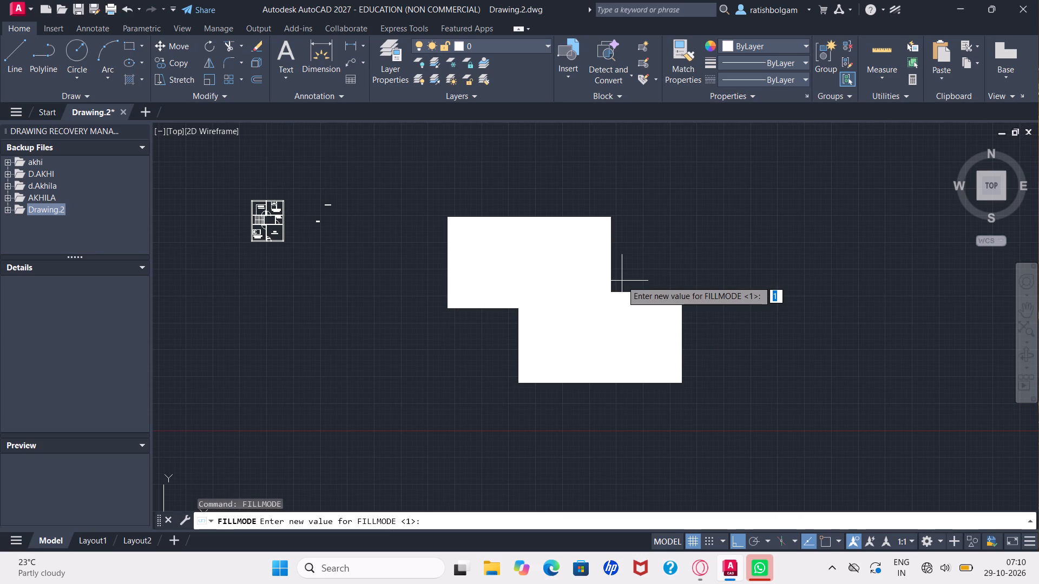
key(1)
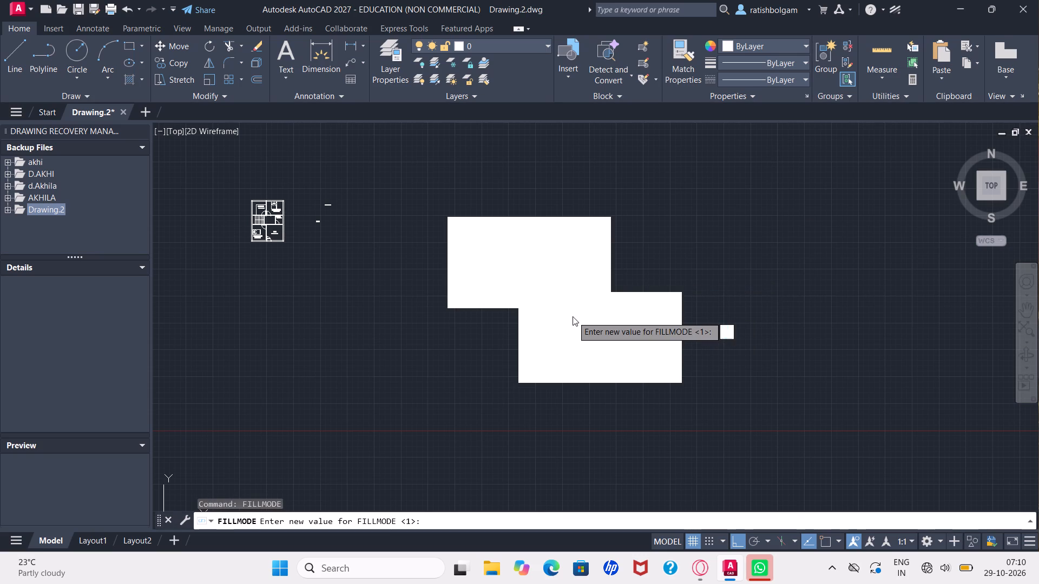
key(Return)
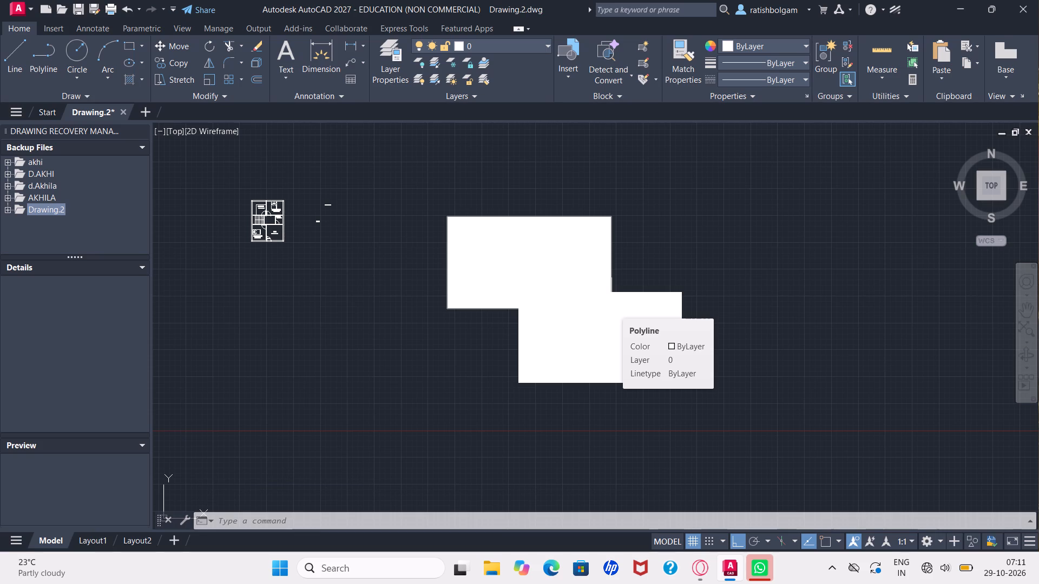
Open the HPNAME system variable for editing the default hatch pattern name.
text(HP)
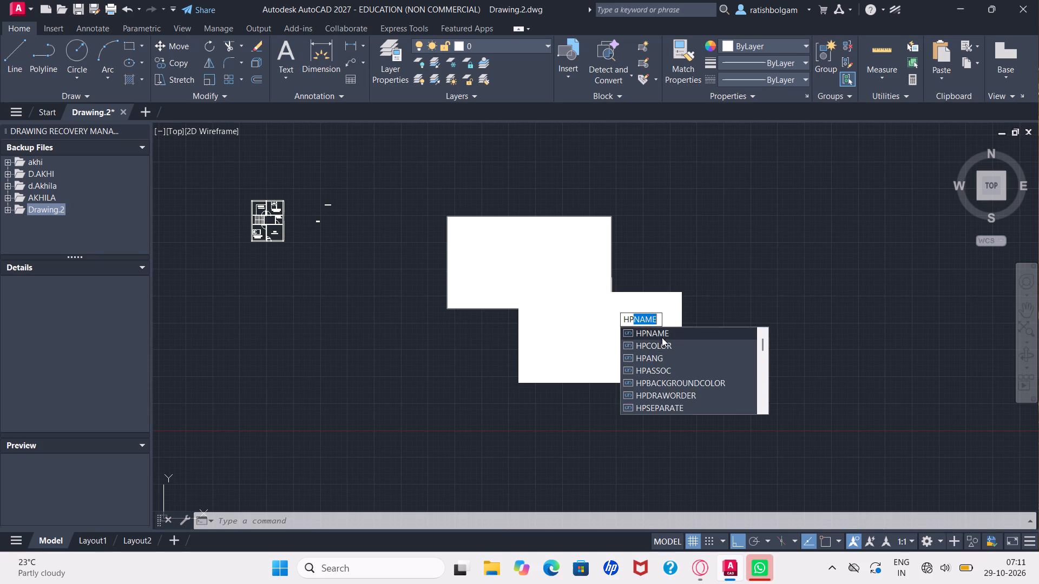
click(664, 333)
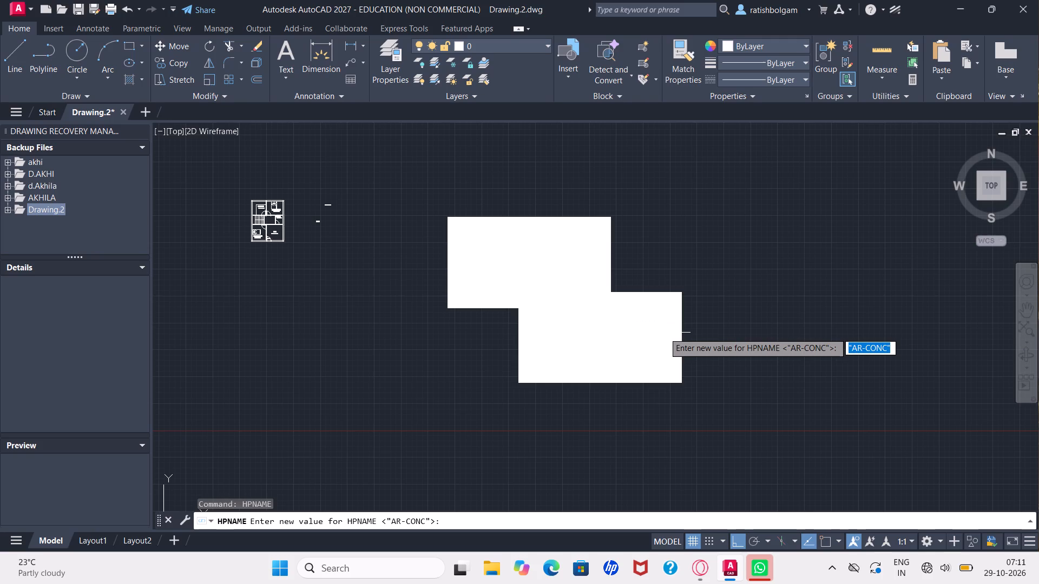
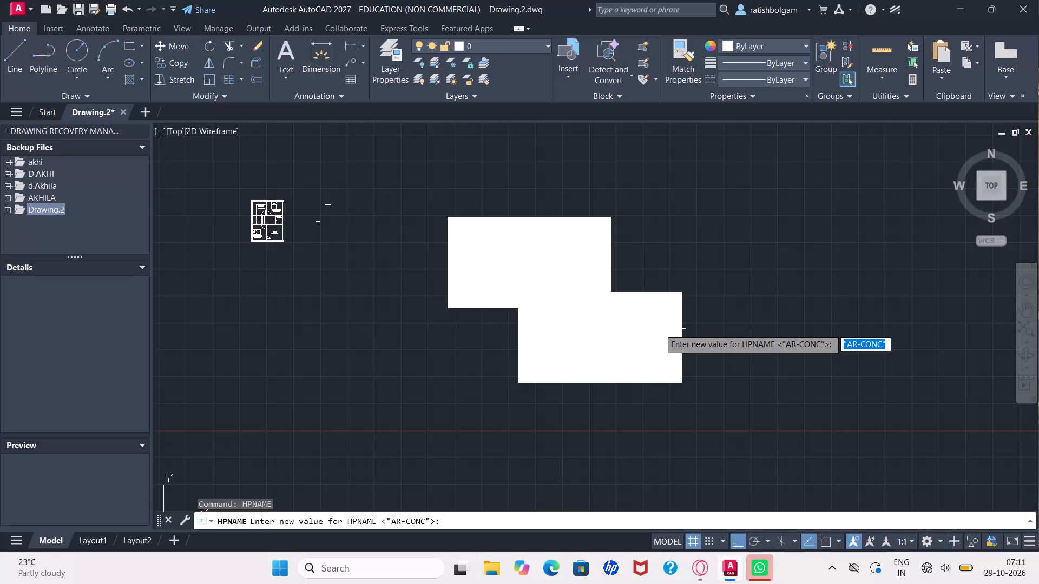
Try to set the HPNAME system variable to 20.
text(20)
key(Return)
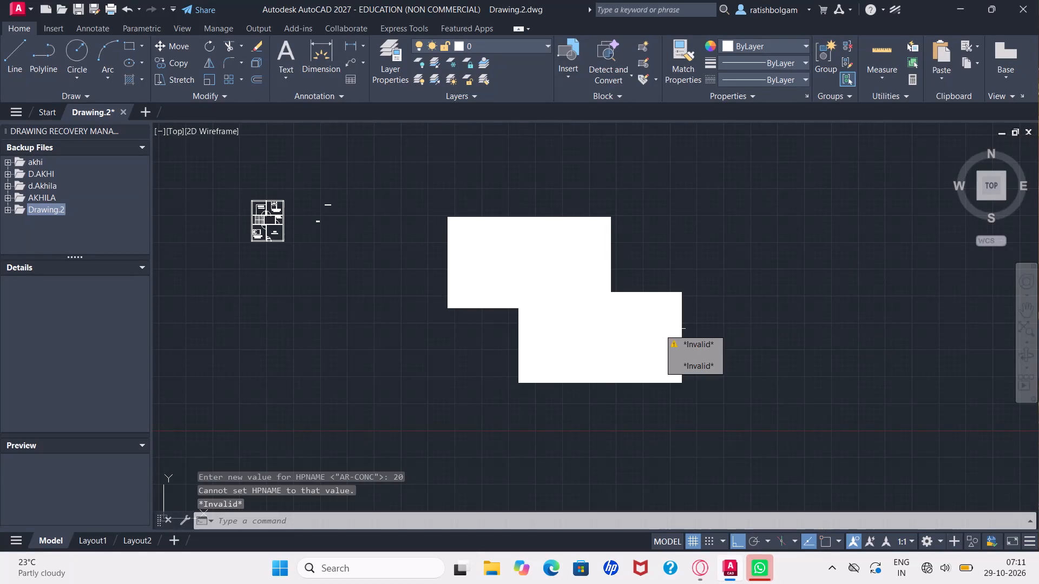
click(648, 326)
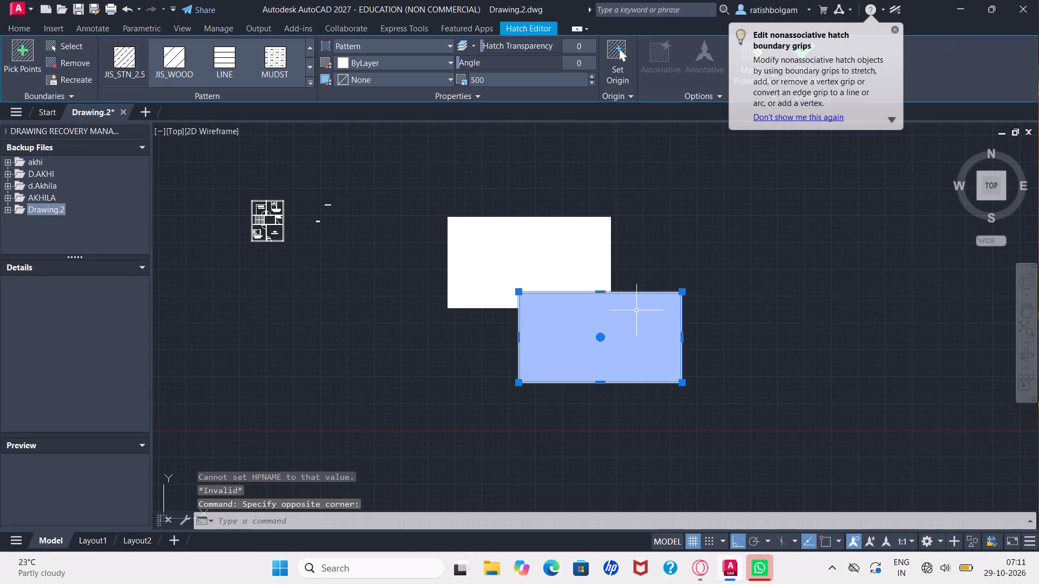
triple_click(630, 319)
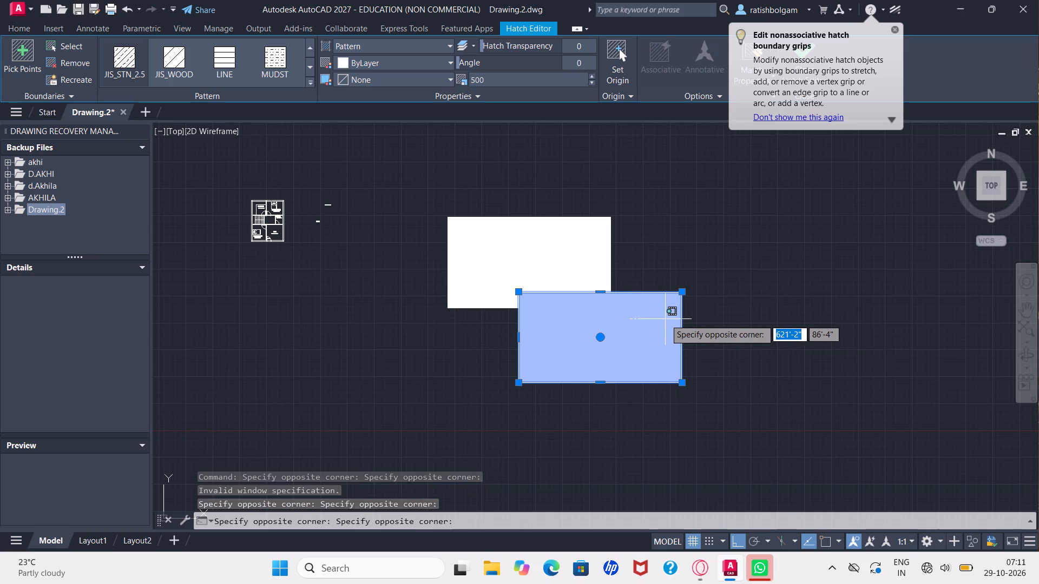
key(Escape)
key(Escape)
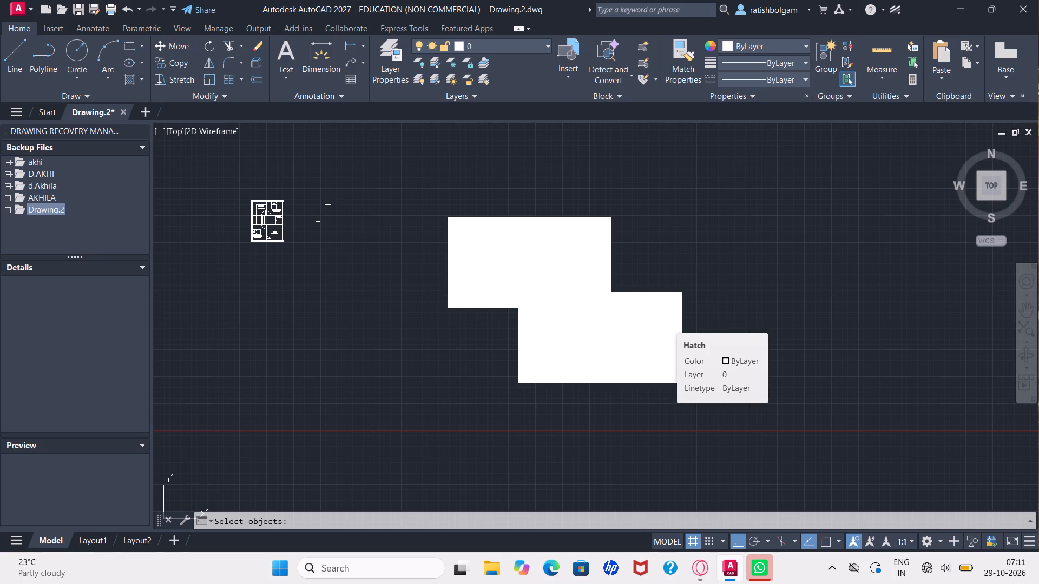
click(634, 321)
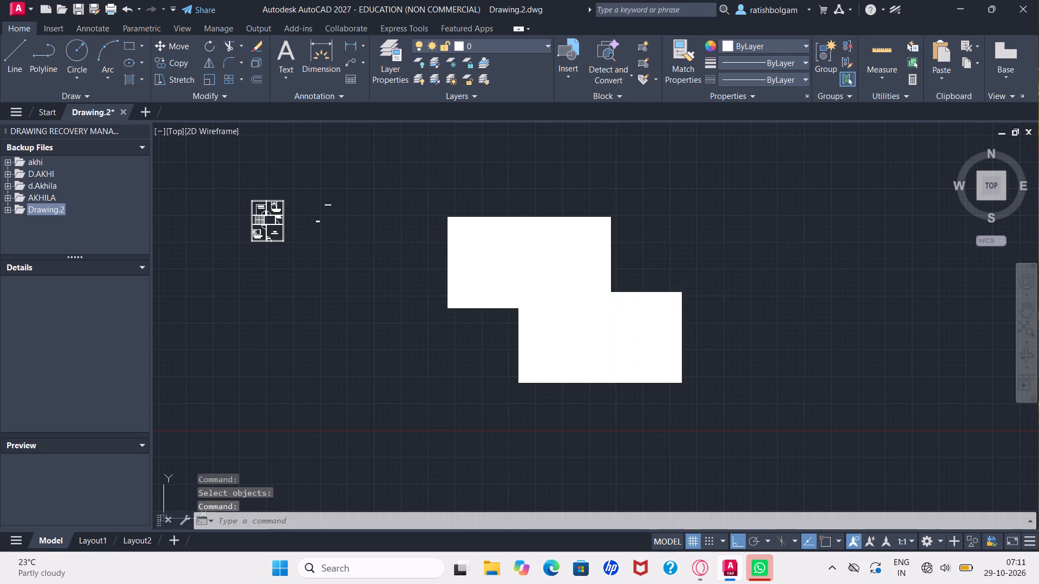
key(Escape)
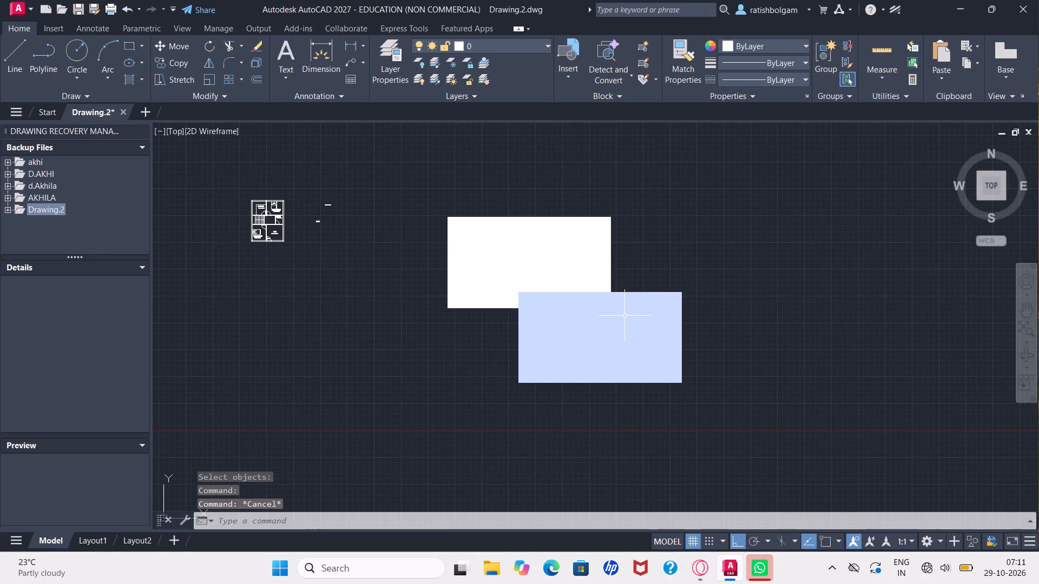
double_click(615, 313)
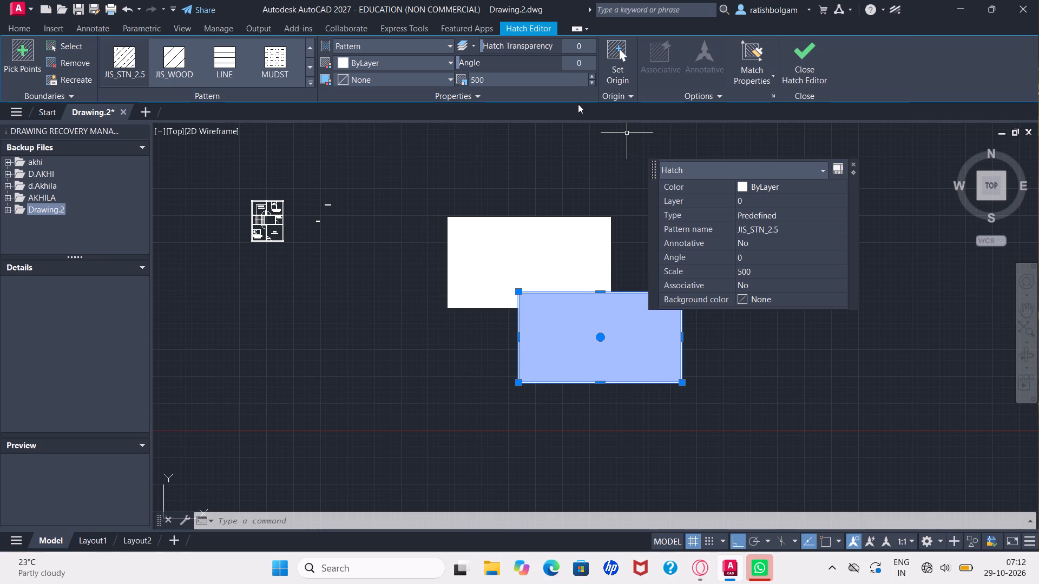
Set the FILLETRAD3D system variable to 1.
text(FILL)
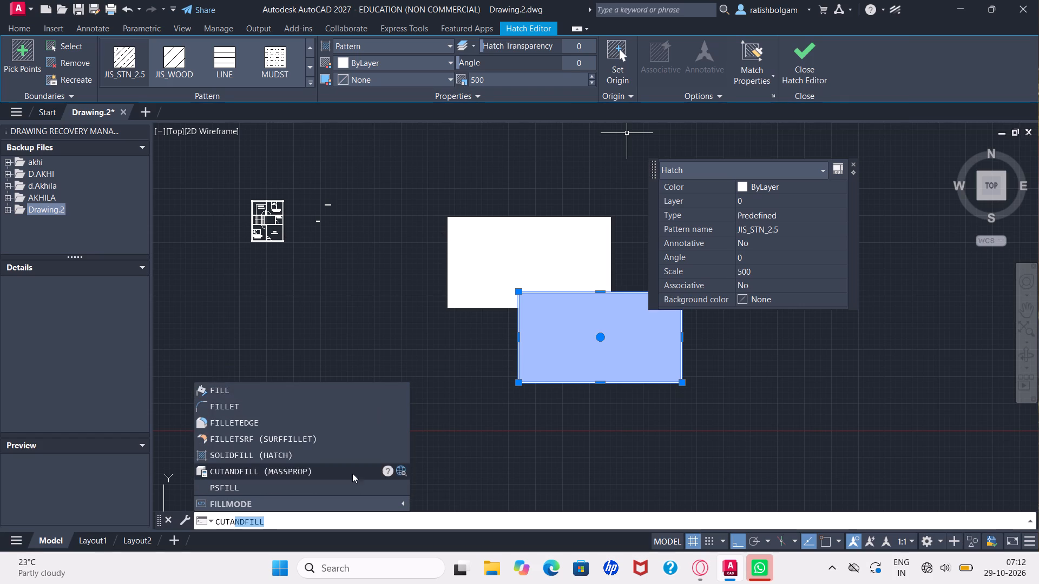
click(338, 503)
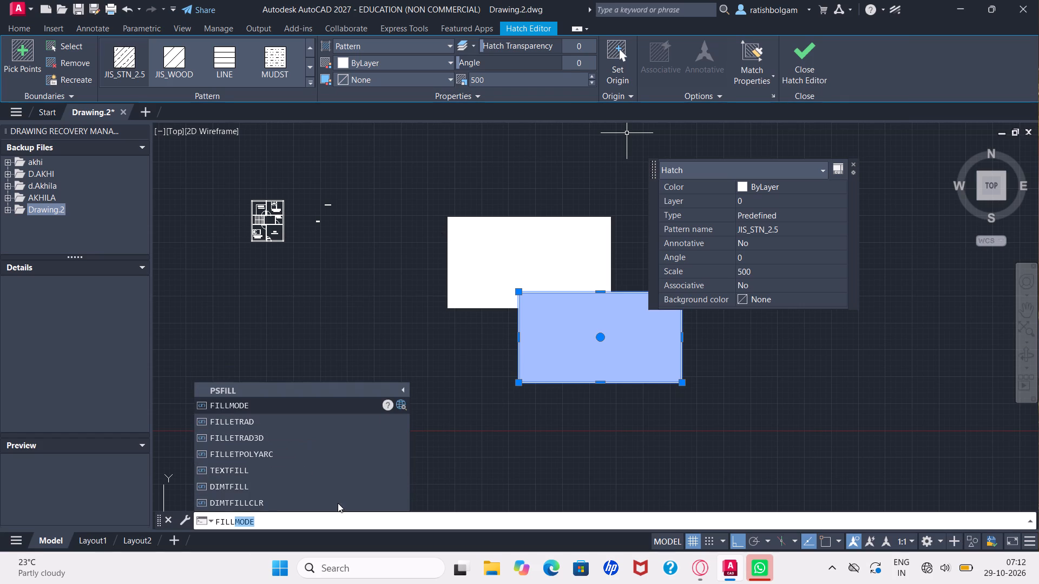
key(Return)
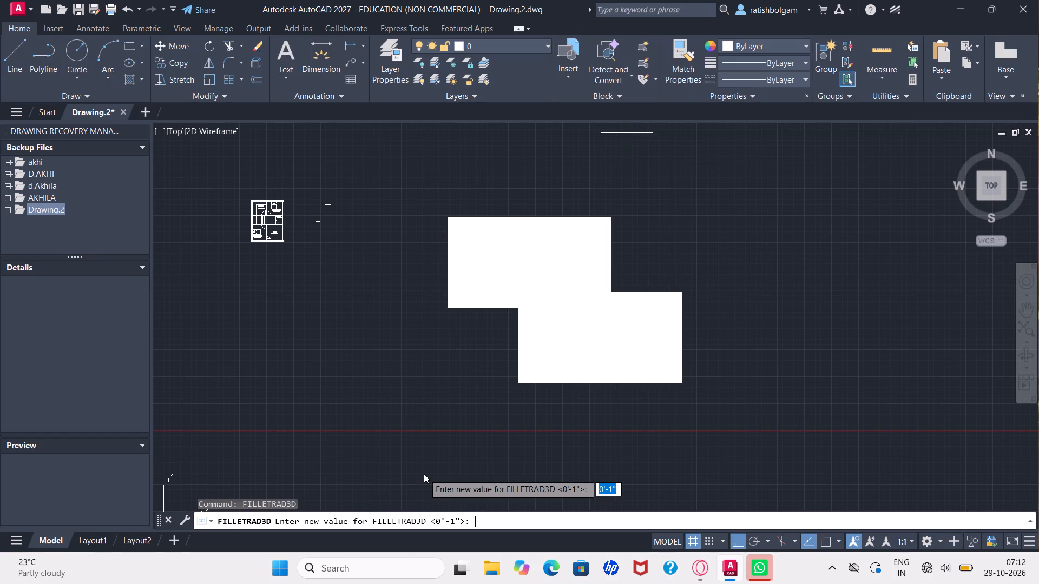
key(1)
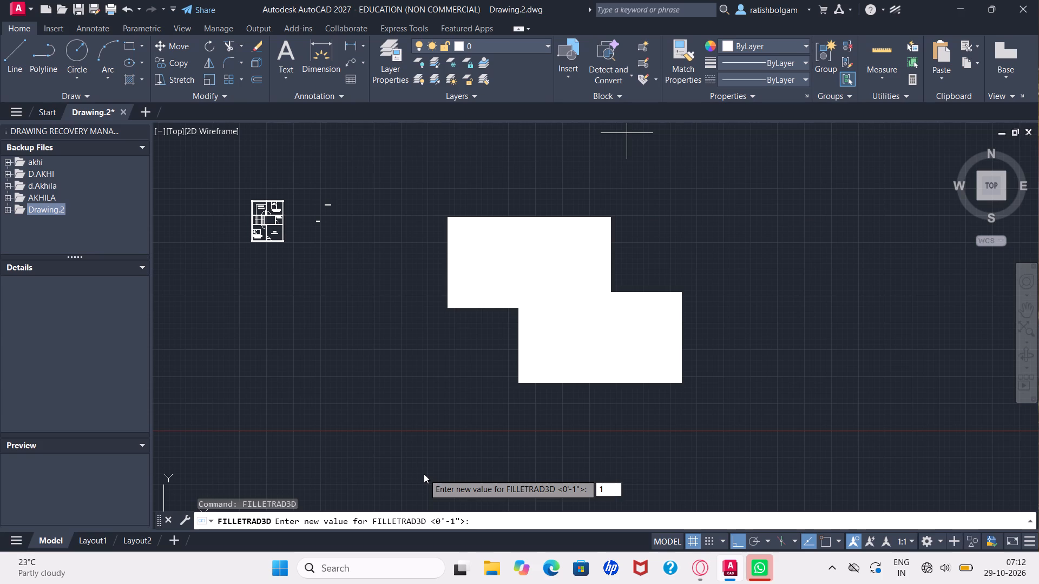
key(Return)
Regenerate the model display with REGEN.
text(GR)
key(BackSpace)
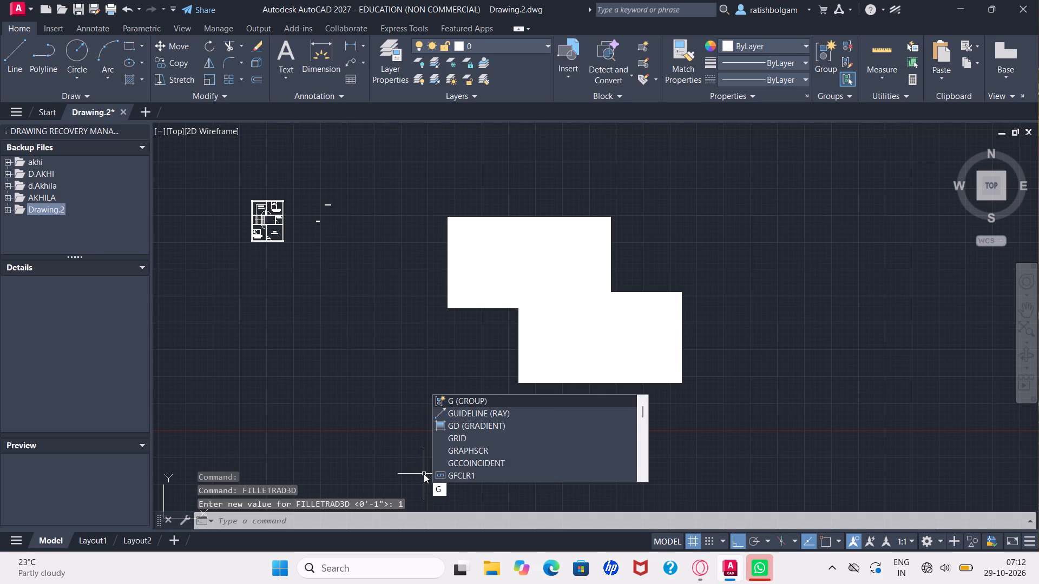
key(BackSpace)
text(REGEN)
key(Return)
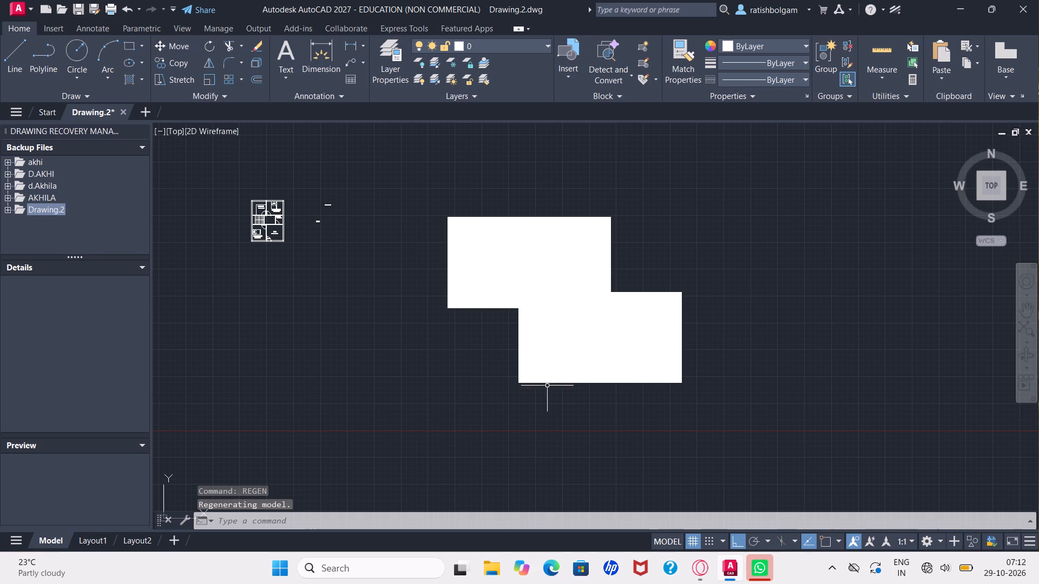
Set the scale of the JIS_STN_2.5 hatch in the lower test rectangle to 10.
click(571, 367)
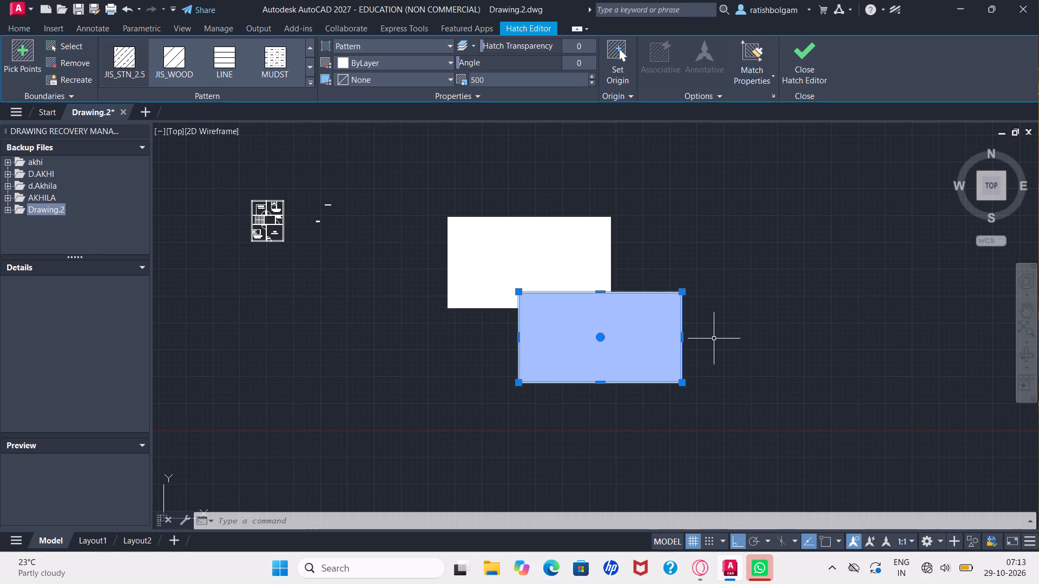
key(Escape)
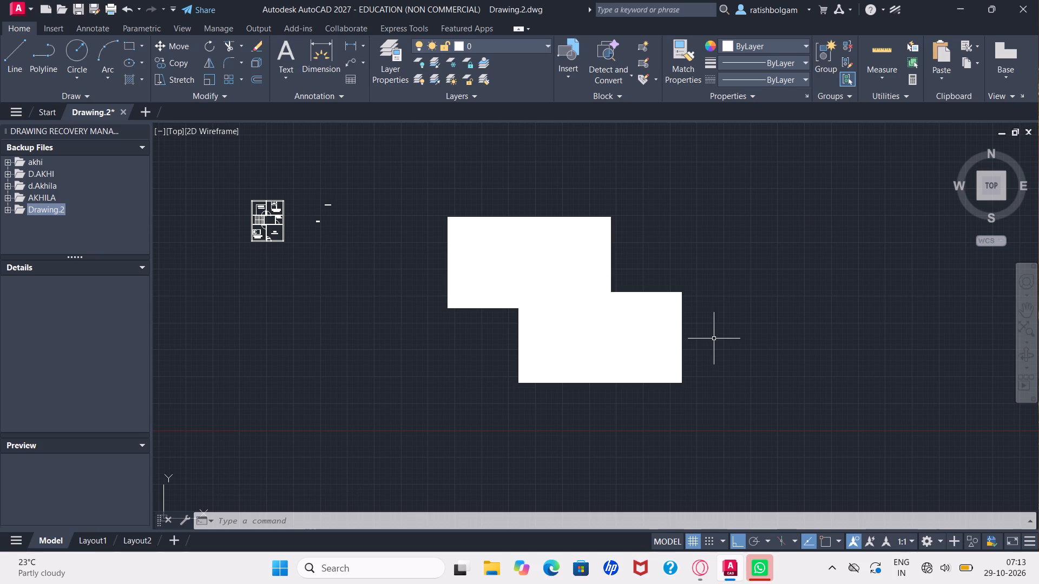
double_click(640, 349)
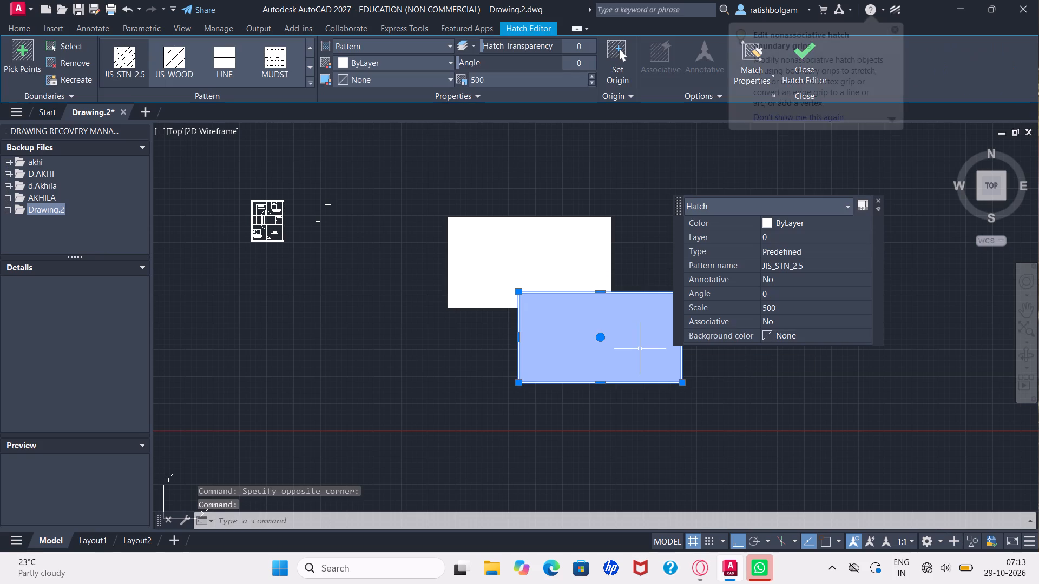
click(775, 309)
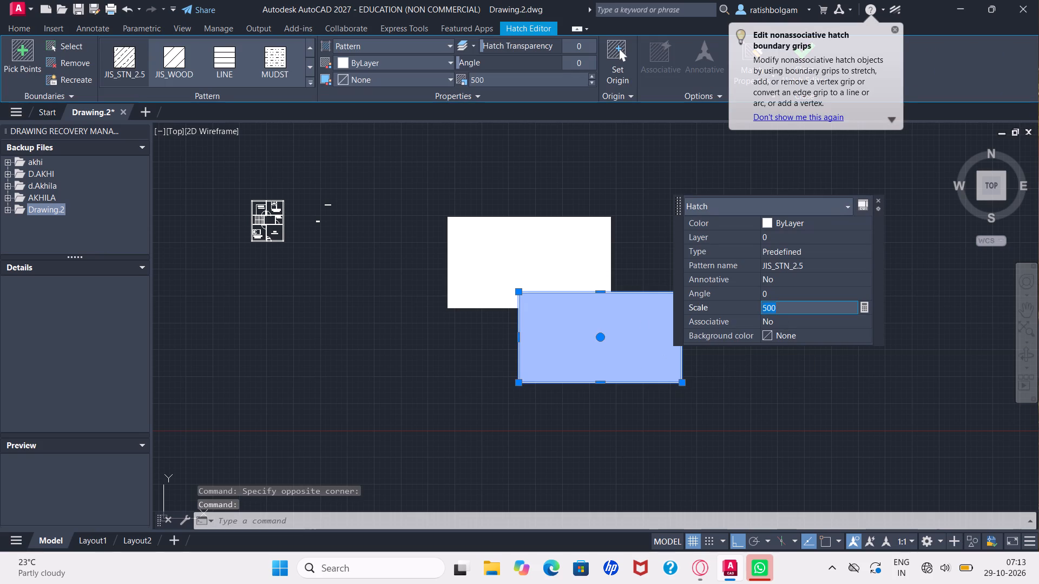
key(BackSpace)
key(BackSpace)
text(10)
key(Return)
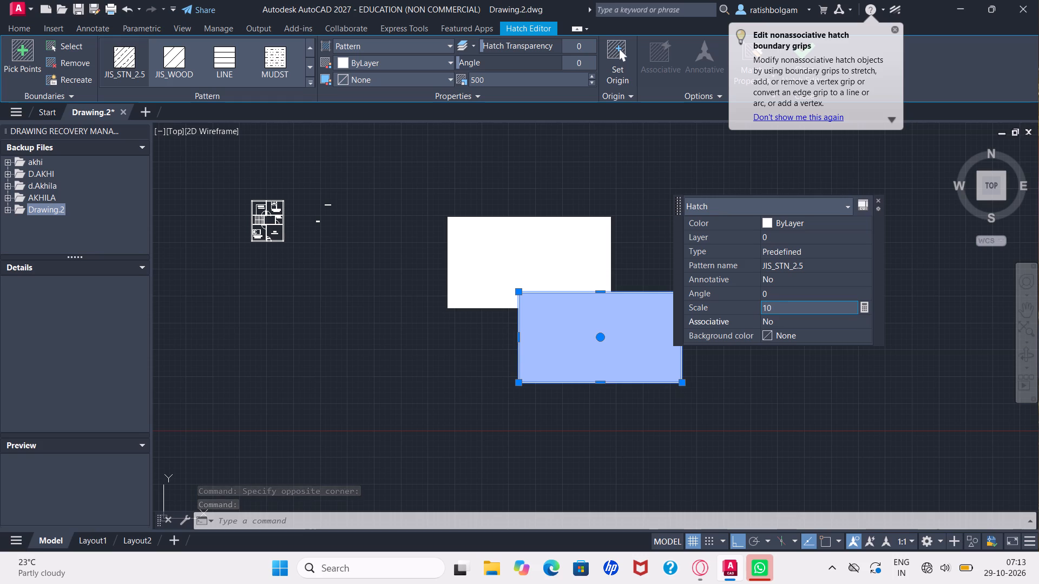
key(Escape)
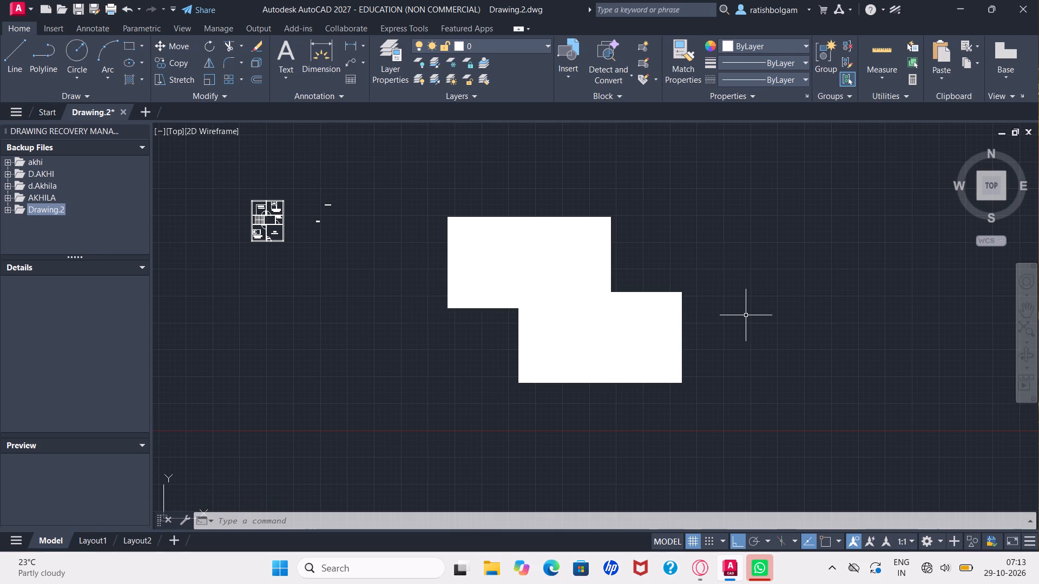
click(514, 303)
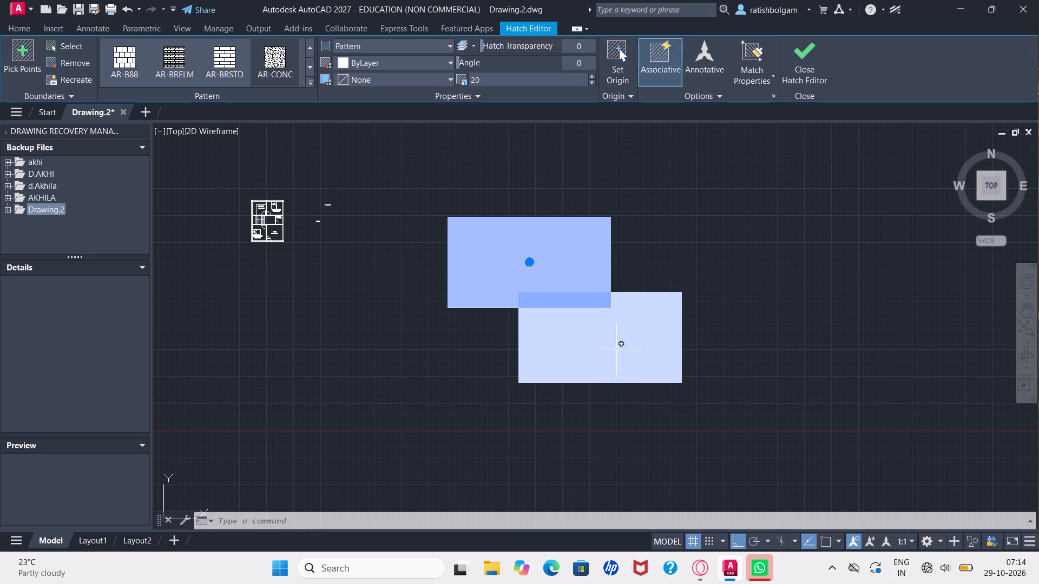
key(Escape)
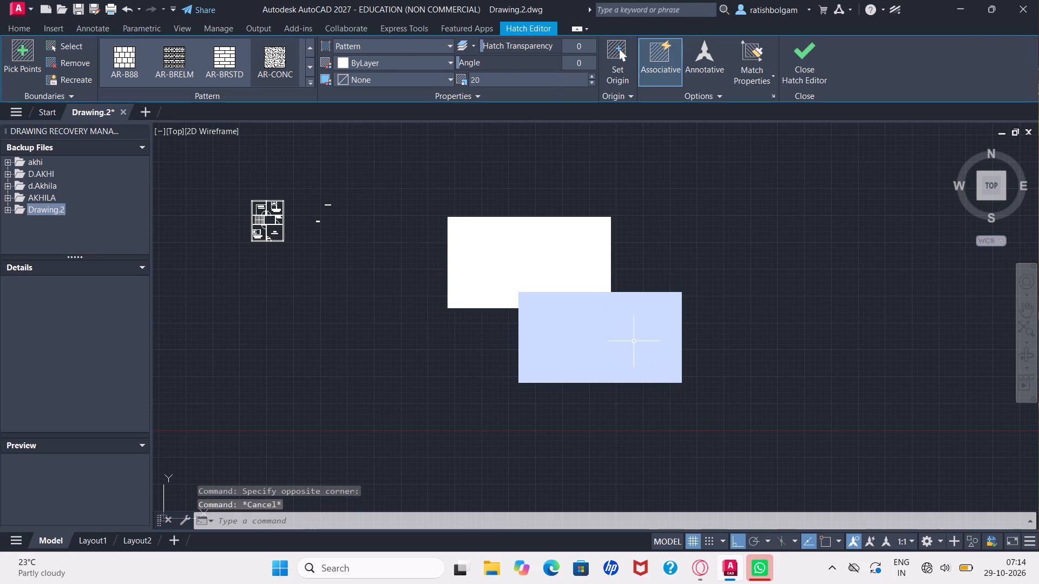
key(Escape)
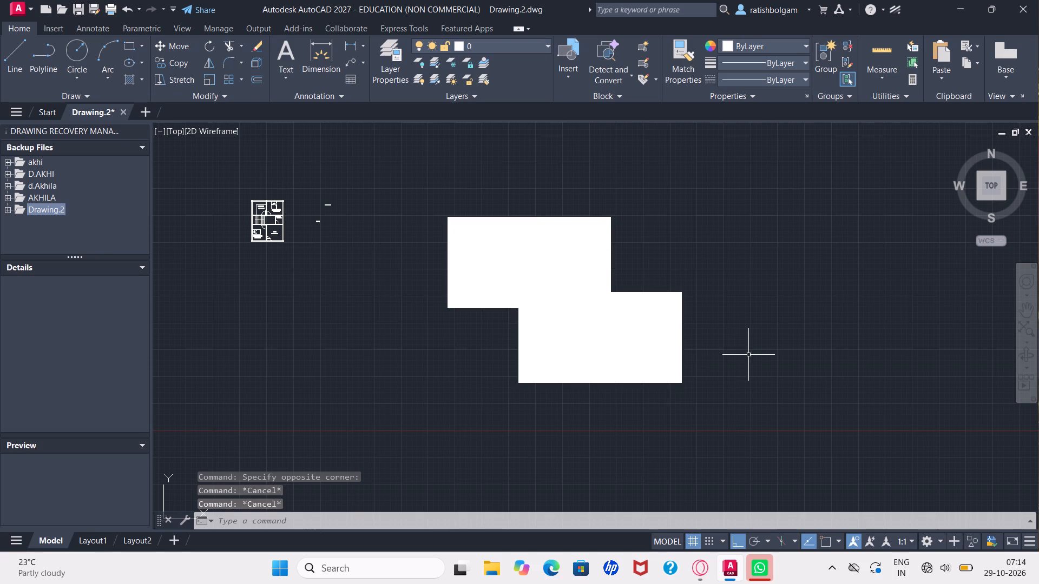
Erase both overlapping test rectangles together with their hatches.
click(748, 355)
drag(748, 355, 465, 188)
click(465, 188)
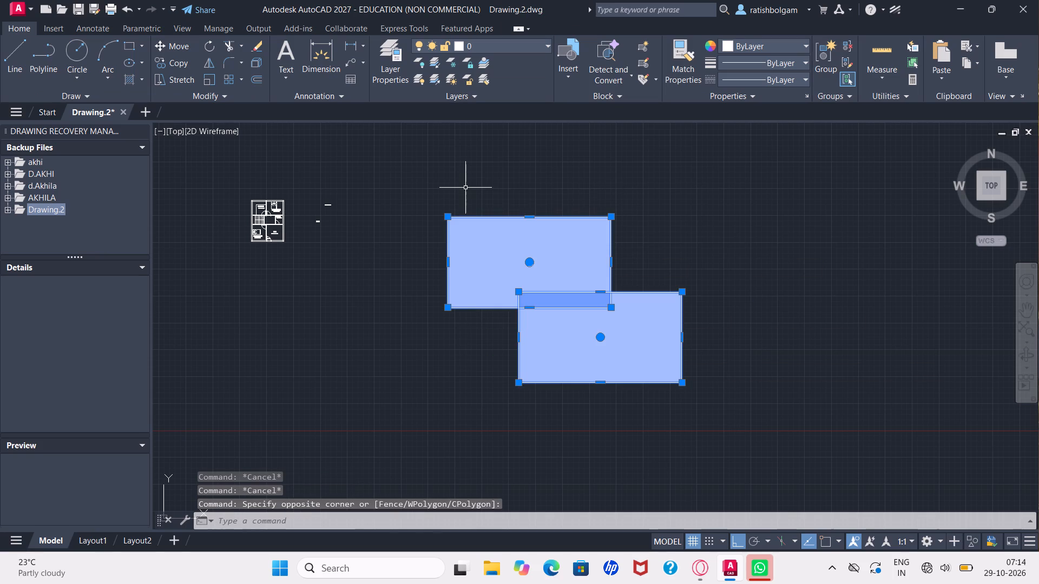
key(Delete)
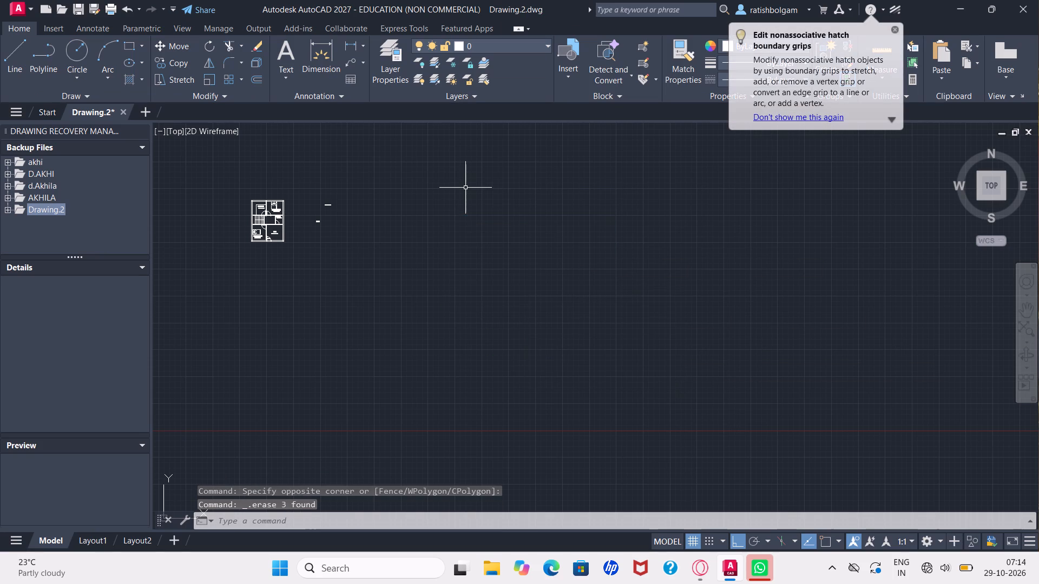
Draw a new test rectangle in the empty area east of the floor plan.
text(REC)
key(Return)
click(465, 188)
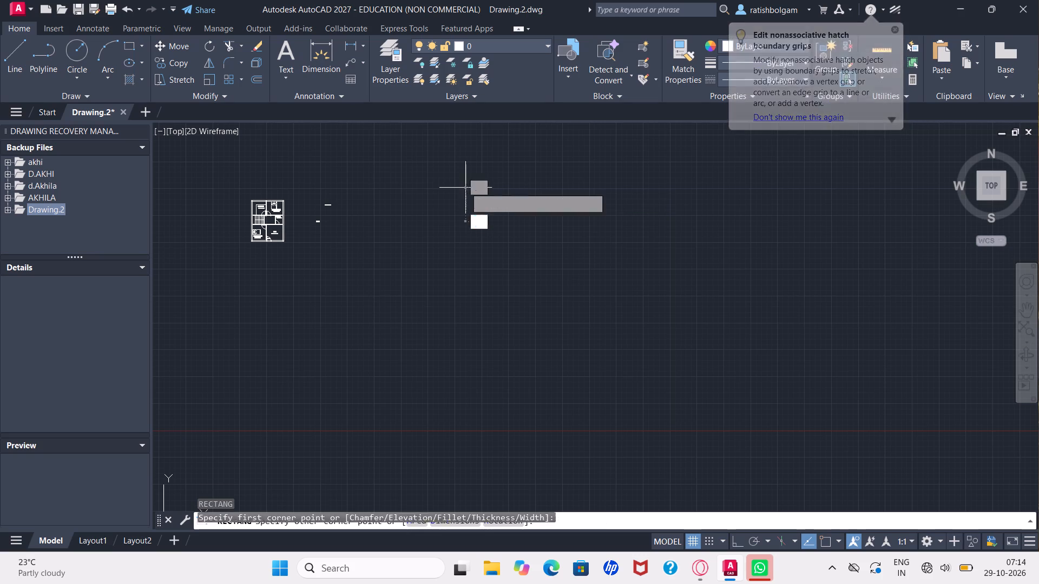
click(586, 250)
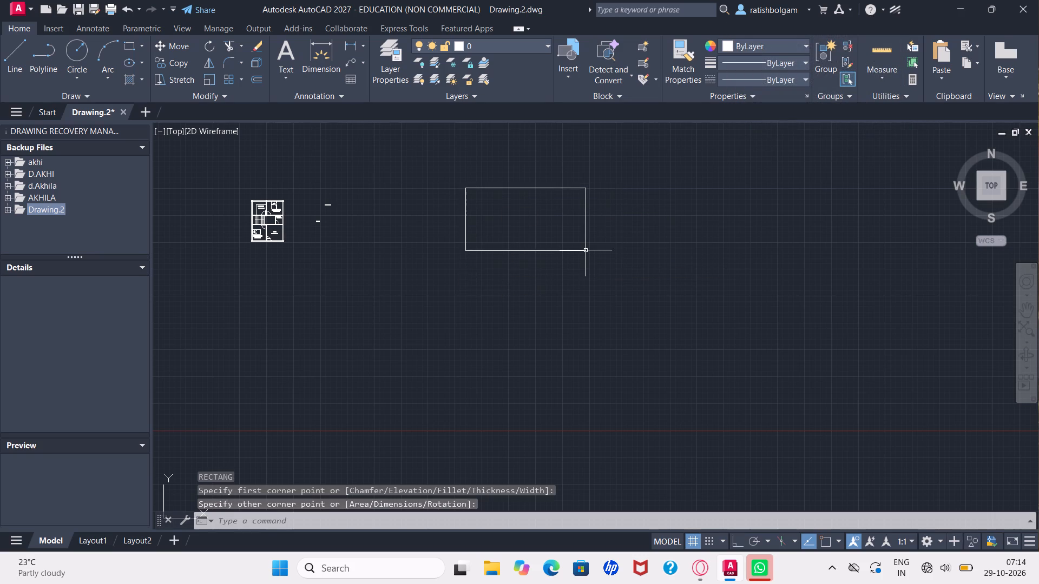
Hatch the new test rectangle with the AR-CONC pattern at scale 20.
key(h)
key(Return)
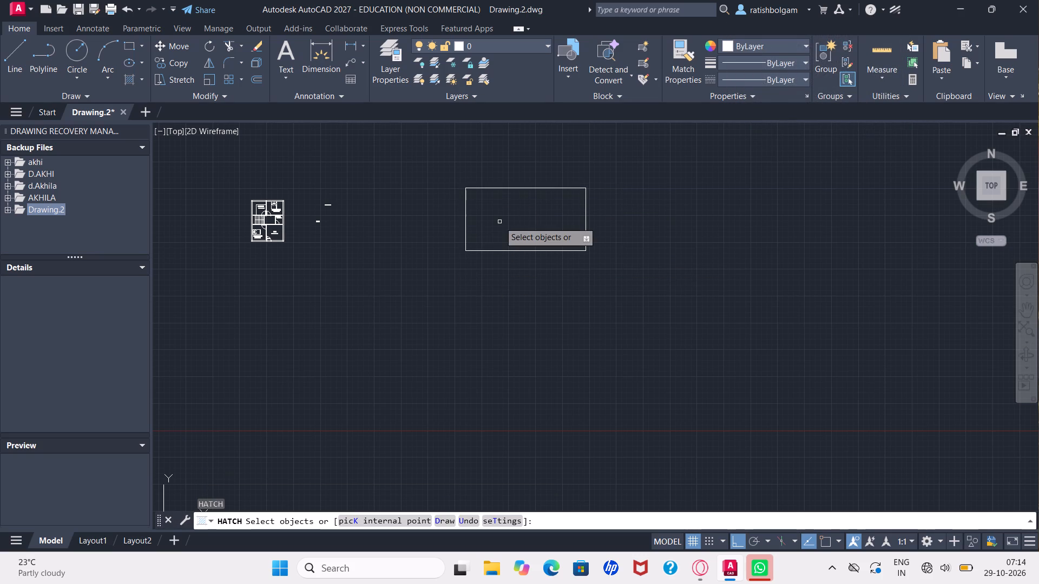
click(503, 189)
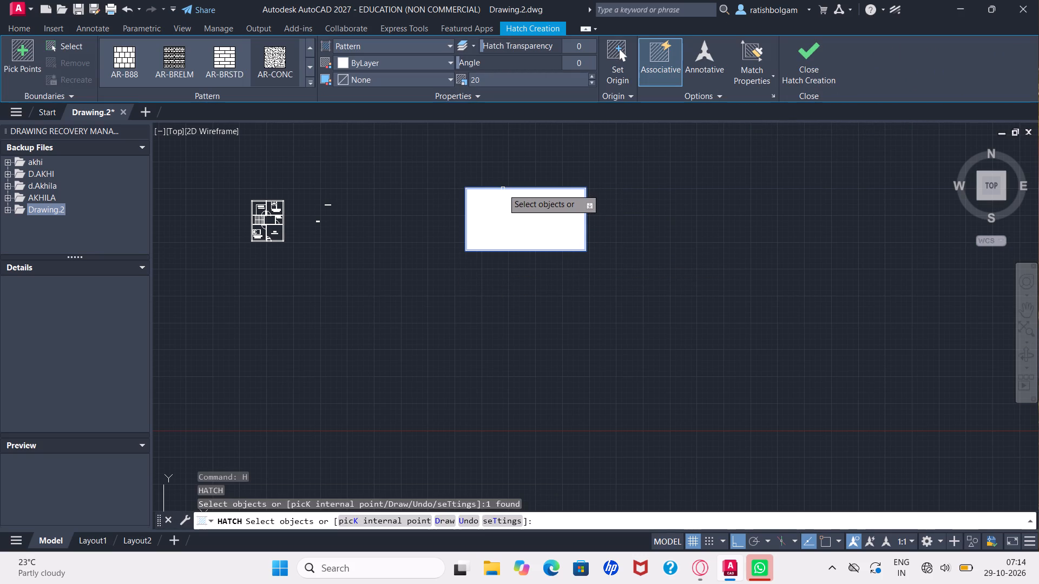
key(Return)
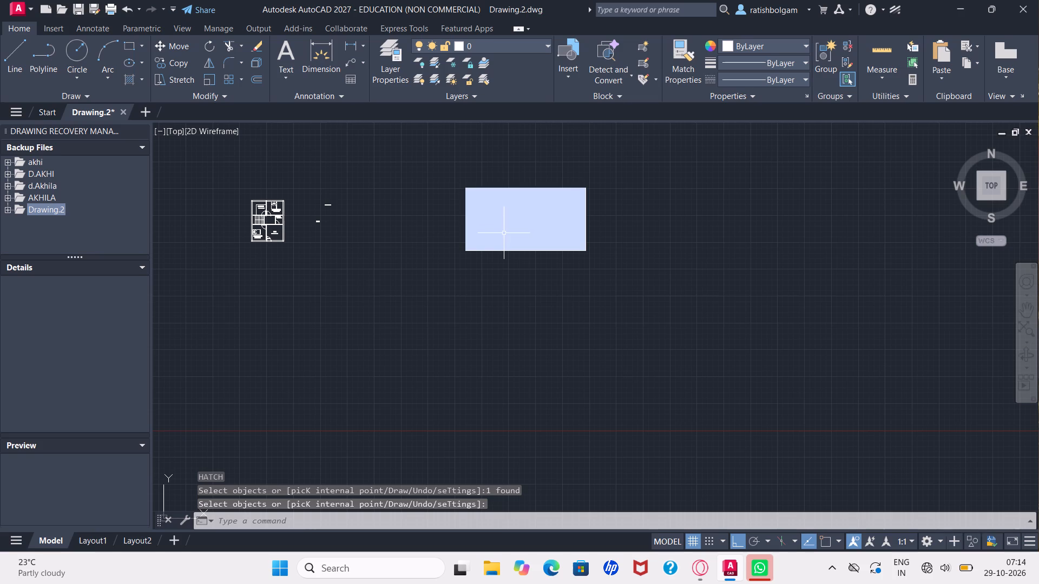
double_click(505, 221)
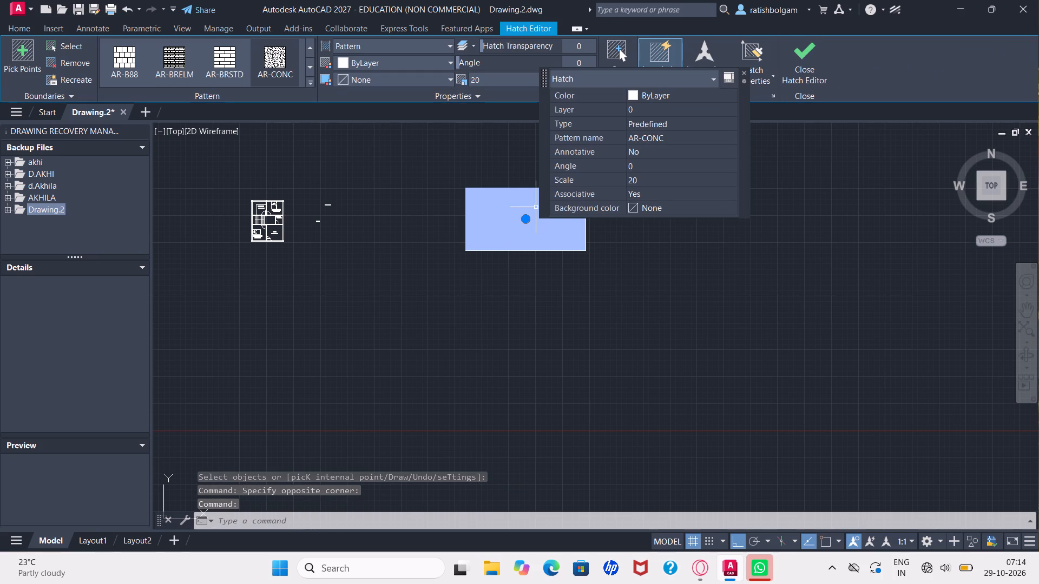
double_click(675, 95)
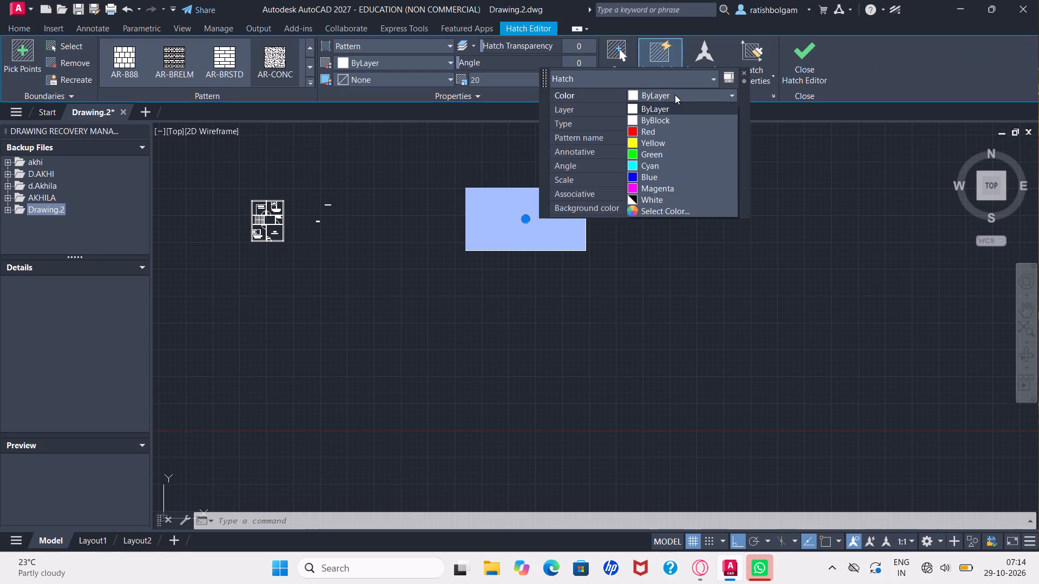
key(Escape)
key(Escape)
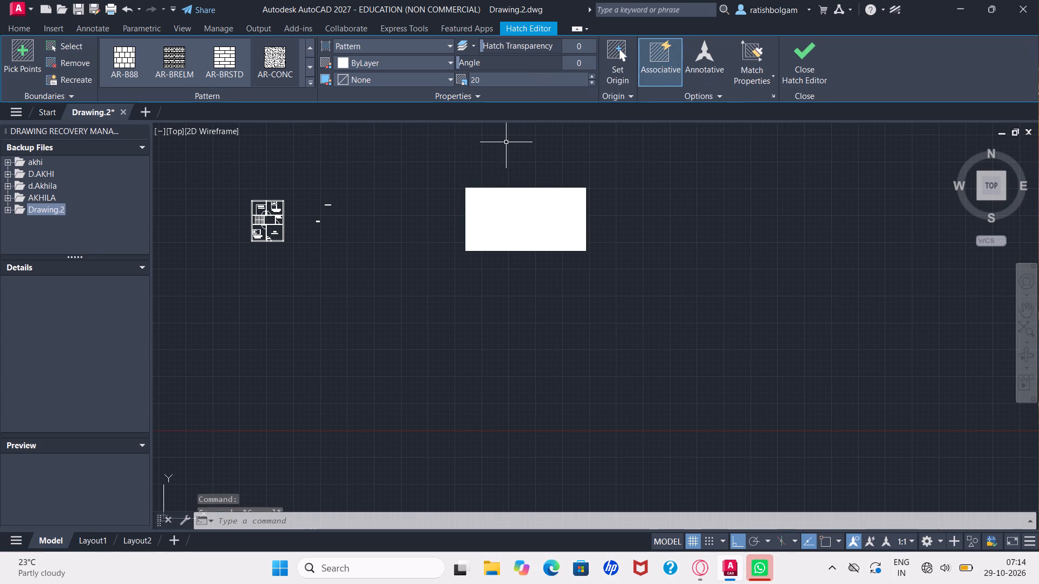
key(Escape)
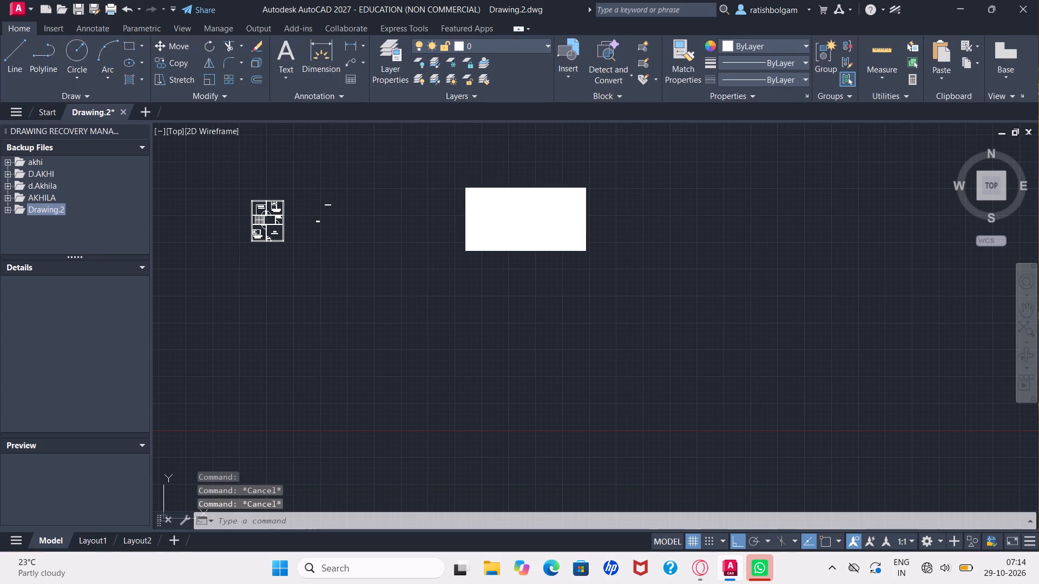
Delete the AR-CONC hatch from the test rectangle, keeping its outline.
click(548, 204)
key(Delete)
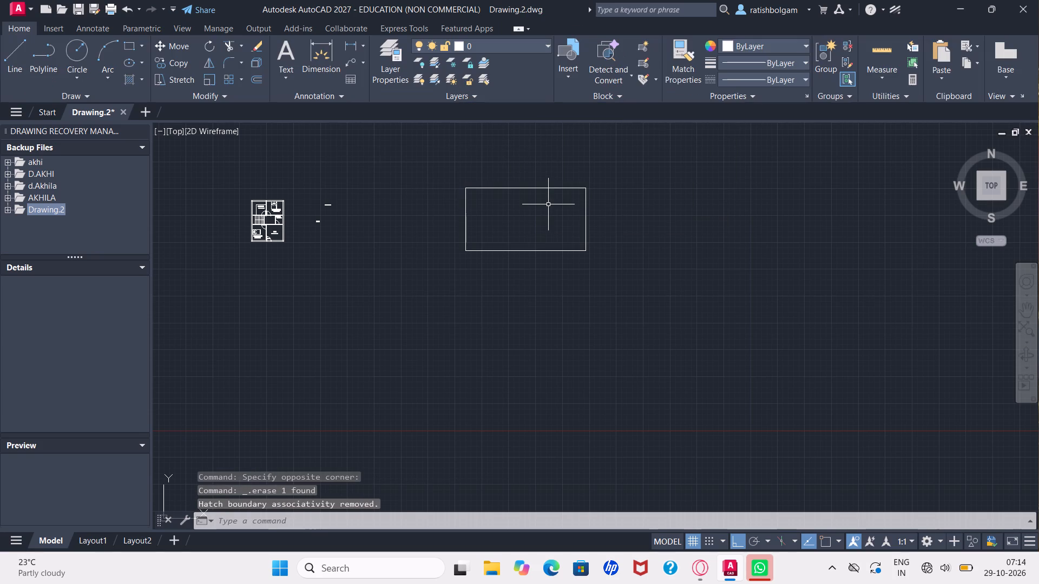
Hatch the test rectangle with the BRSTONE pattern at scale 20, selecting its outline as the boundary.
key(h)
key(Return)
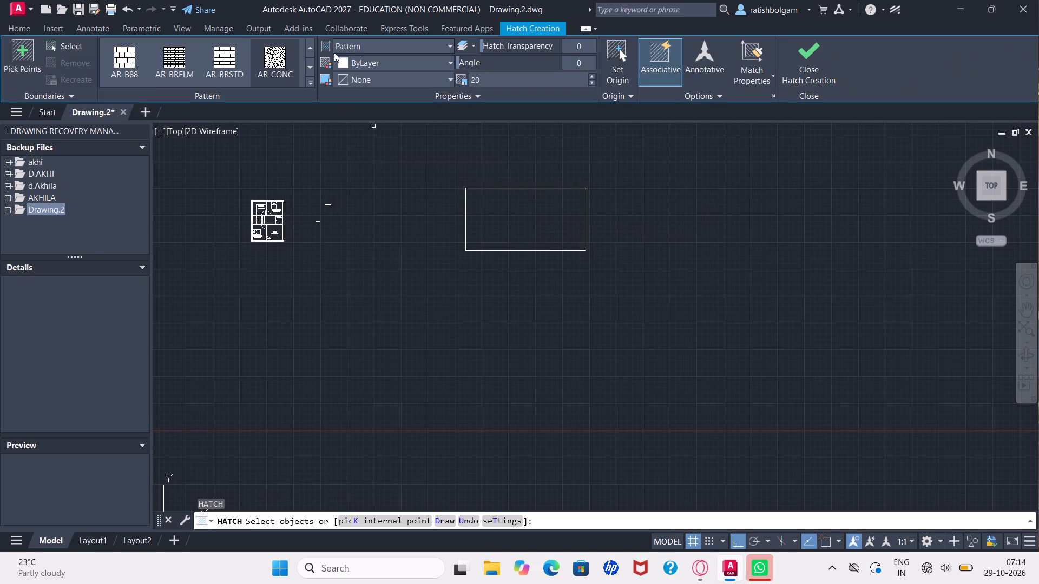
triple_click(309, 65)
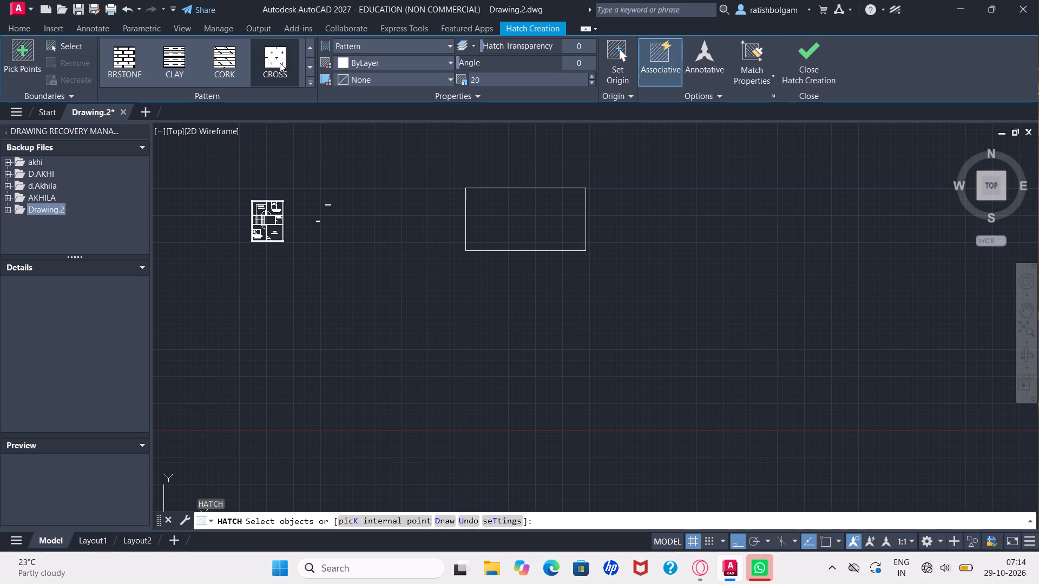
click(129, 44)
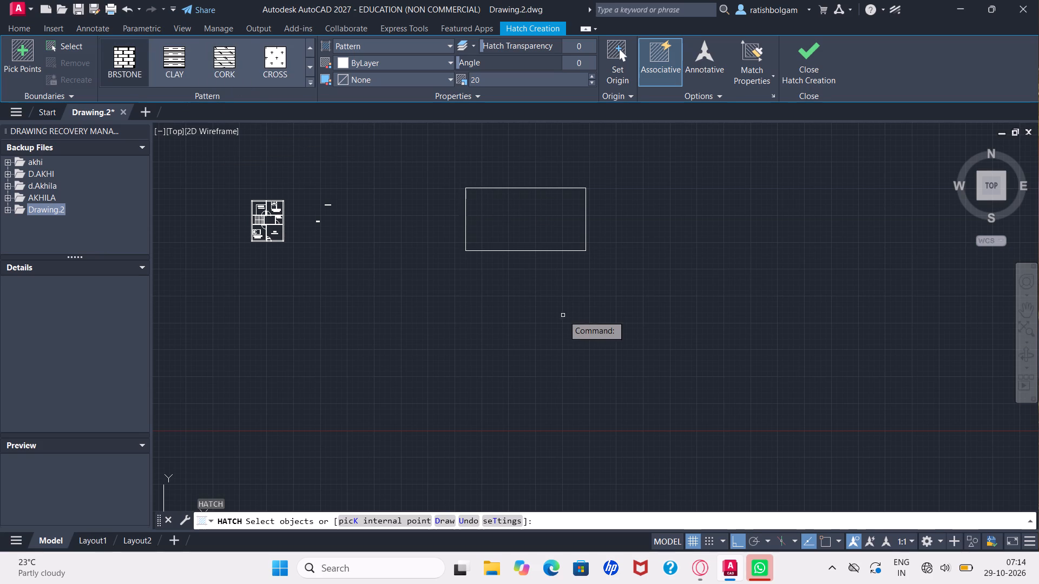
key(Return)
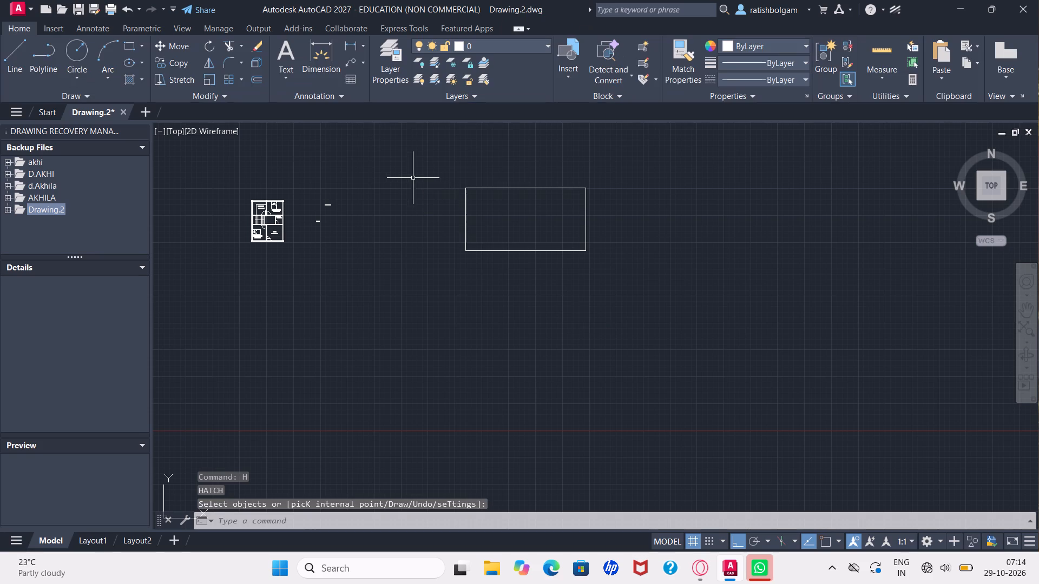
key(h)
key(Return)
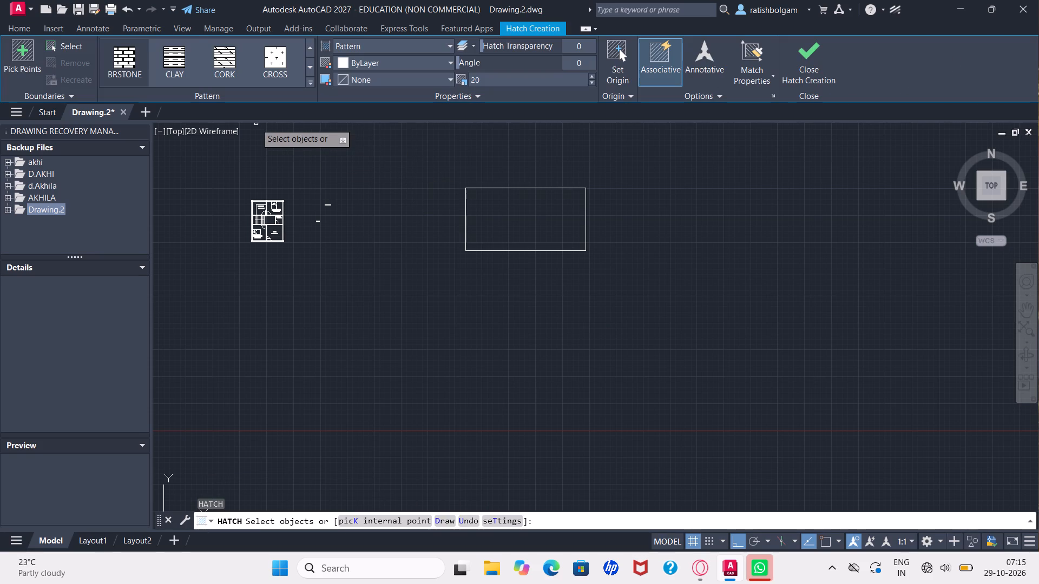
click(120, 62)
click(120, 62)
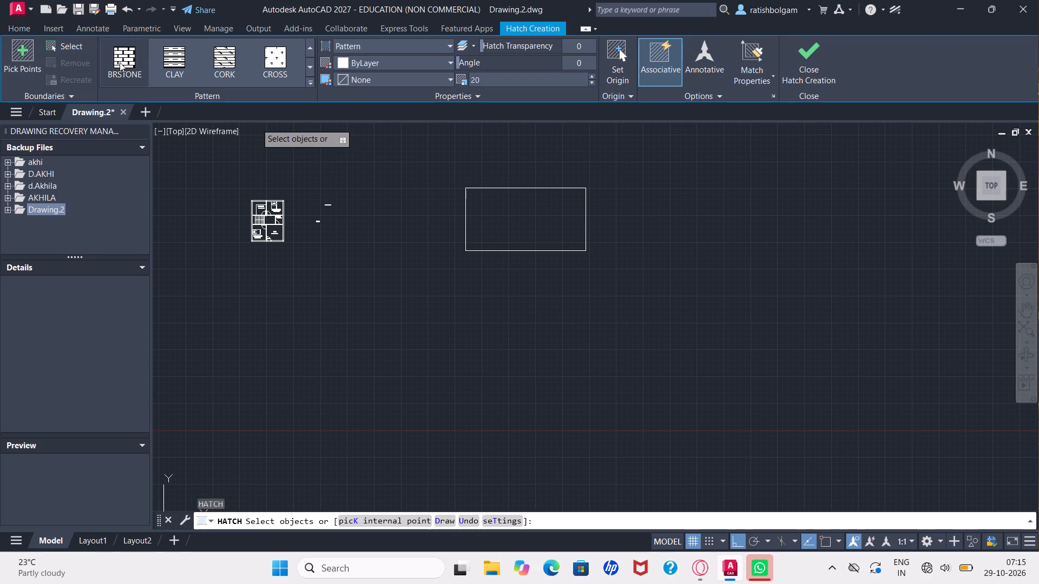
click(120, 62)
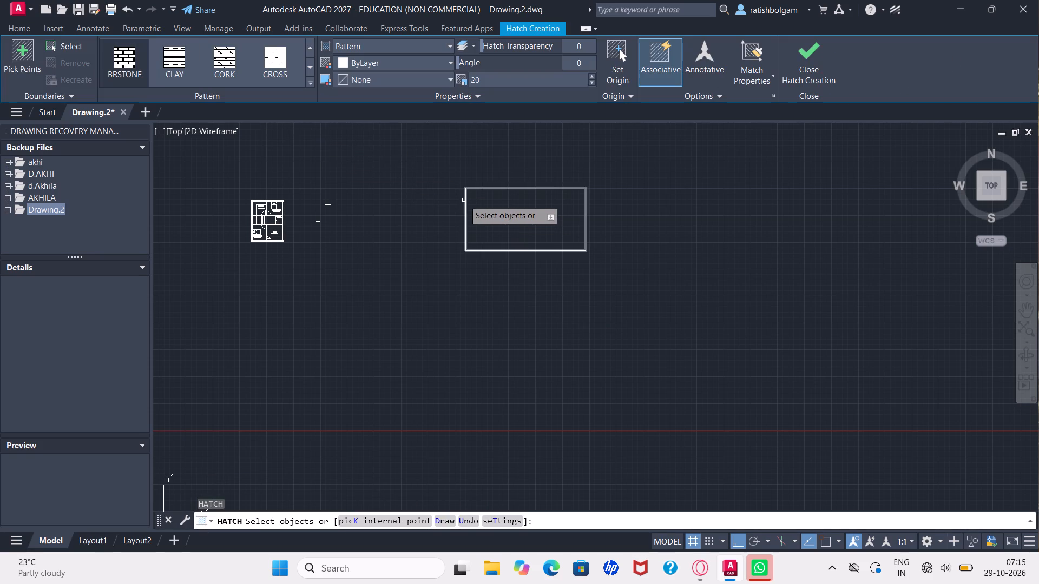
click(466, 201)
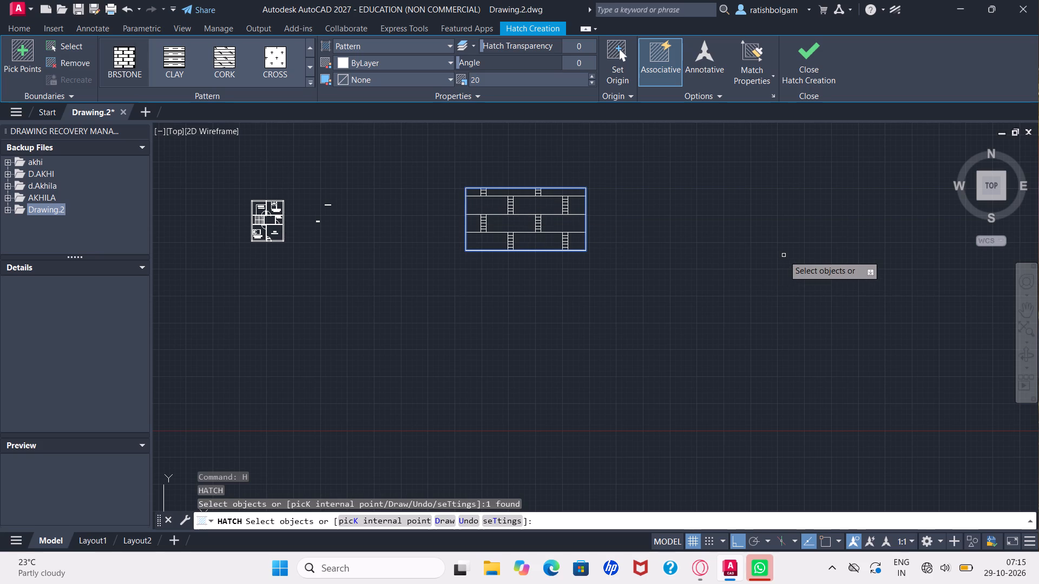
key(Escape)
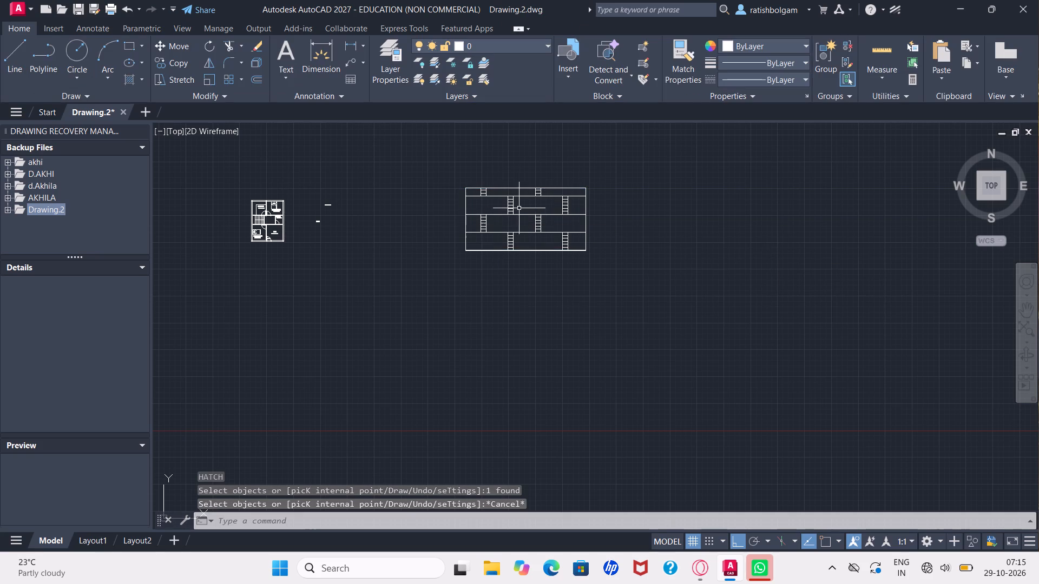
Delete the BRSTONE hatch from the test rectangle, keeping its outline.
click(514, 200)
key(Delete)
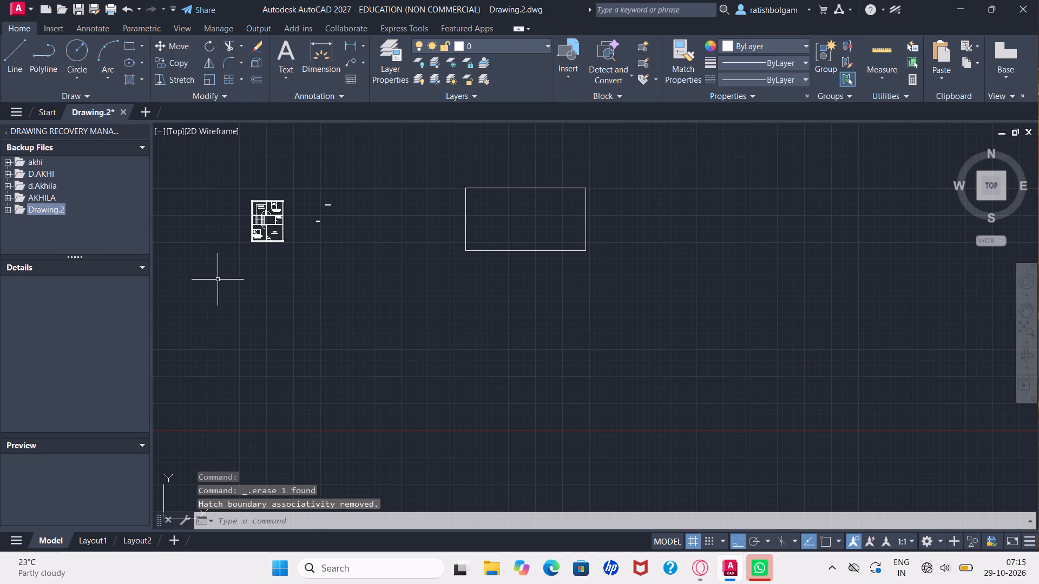
Try to hatch the north wall strip above the kitchen with BRSTONE at scale 20, selecting its four bounding lines.
ctrl+scroll(261, 191, up, 5)
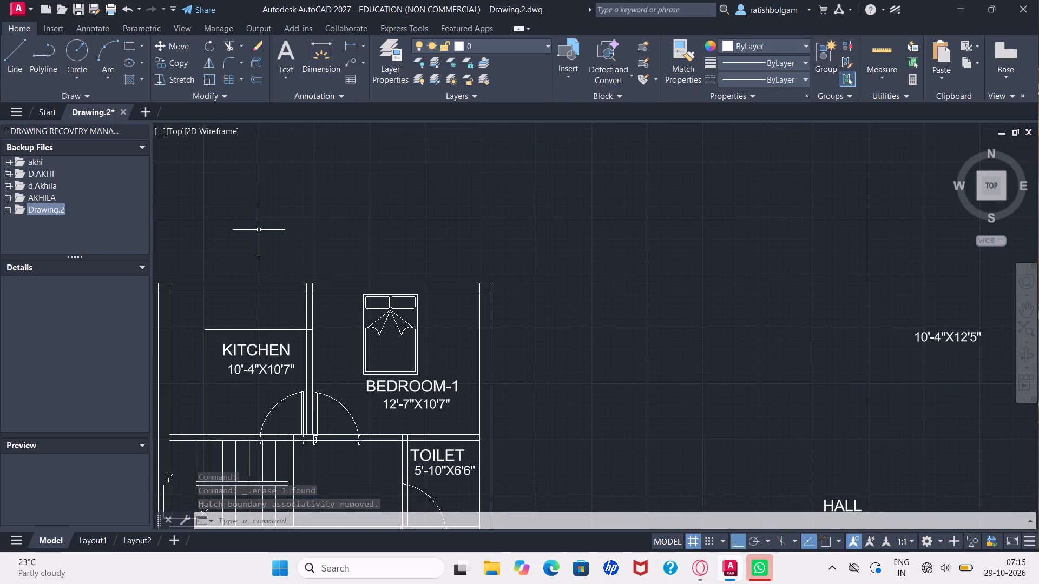
key(h)
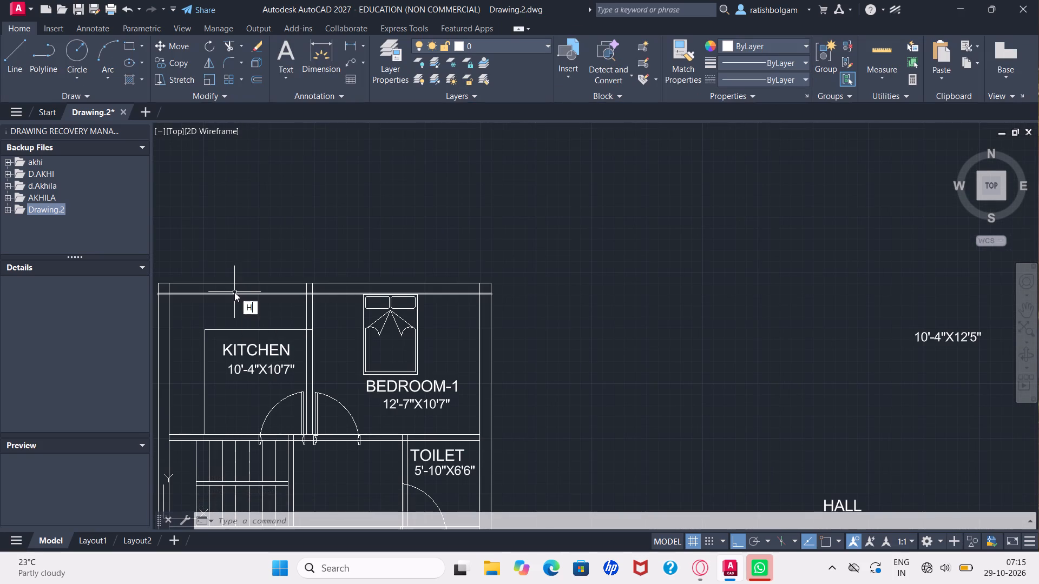
key(Return)
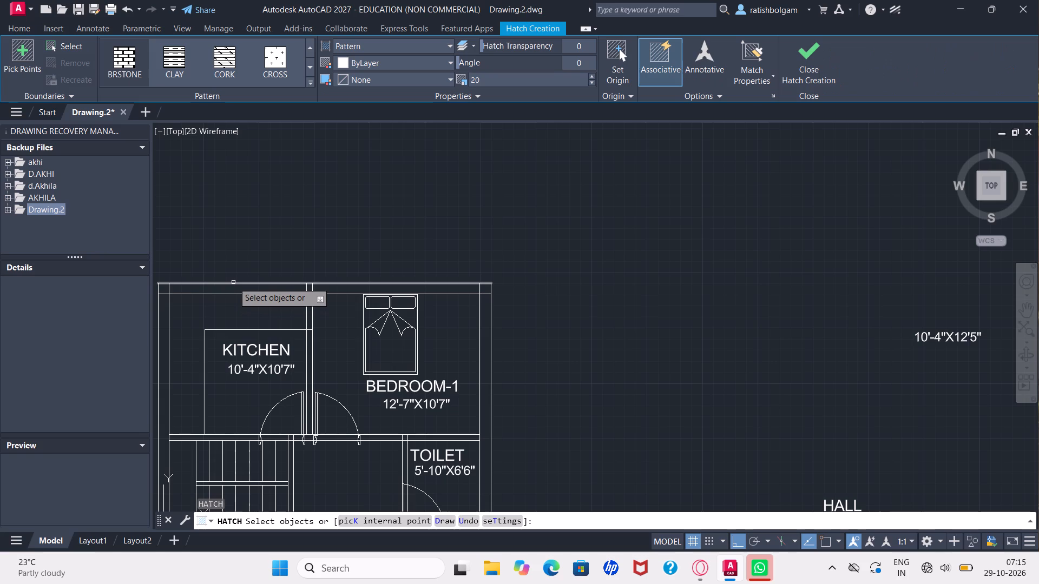
click(170, 289)
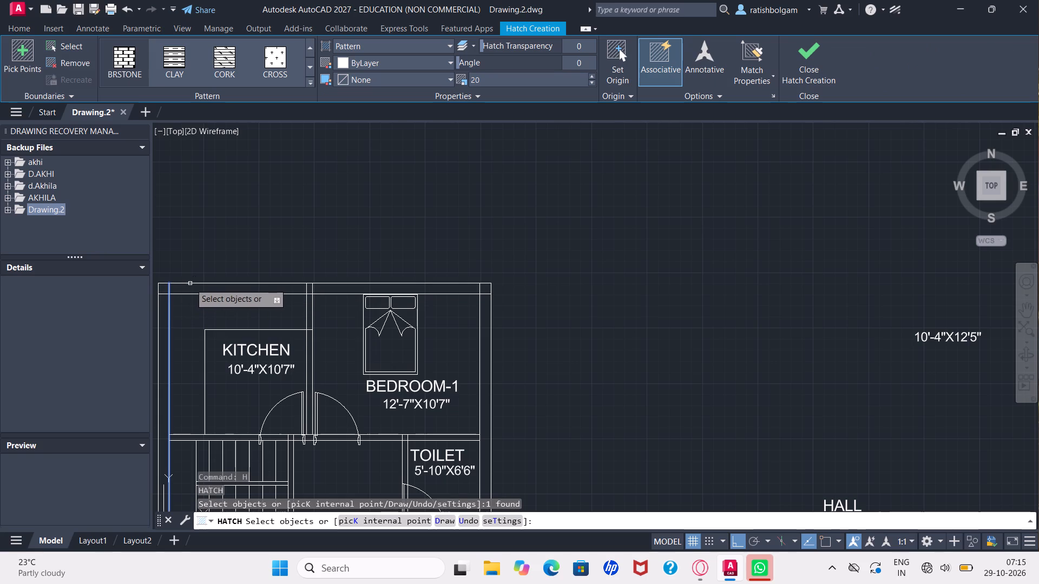
drag(189, 283, 177, 296)
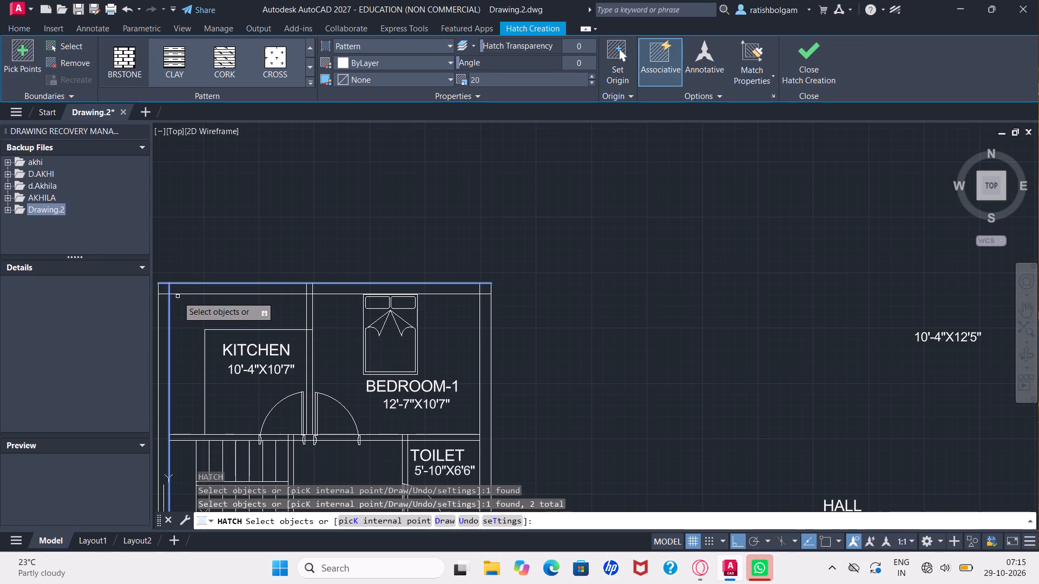
drag(177, 296, 177, 293)
click(177, 293)
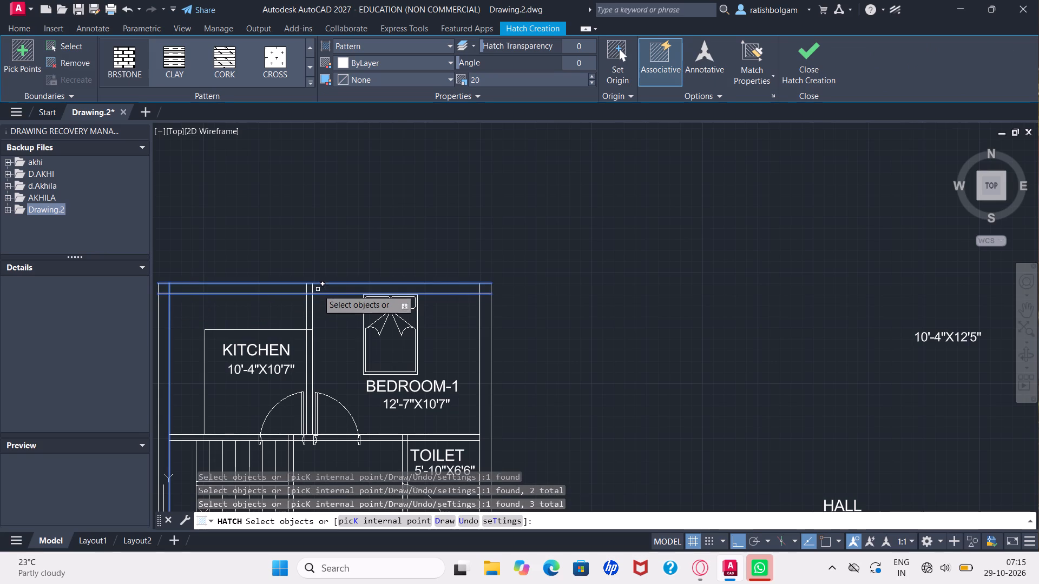
click(305, 287)
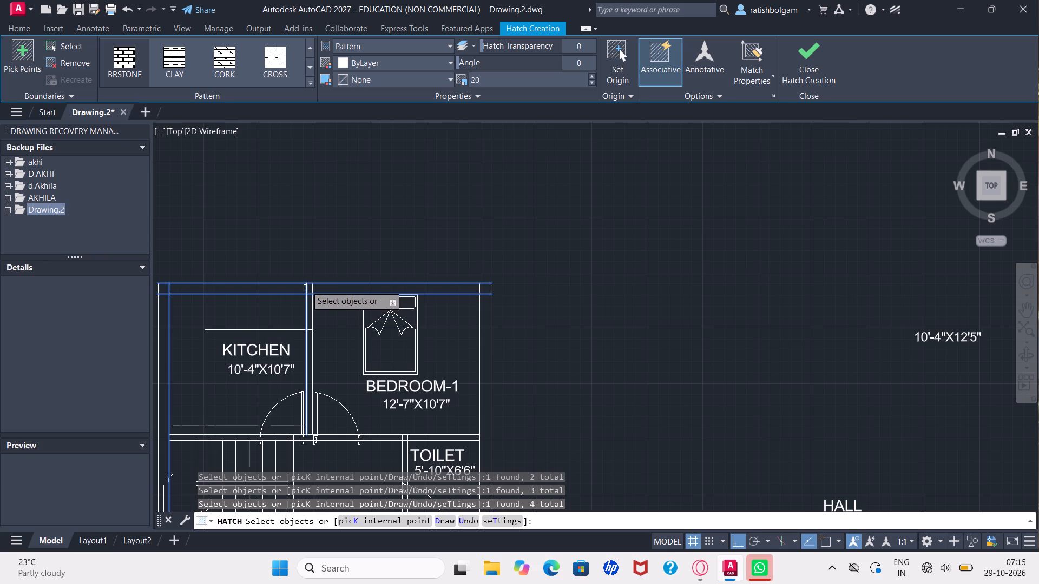
key(Return)
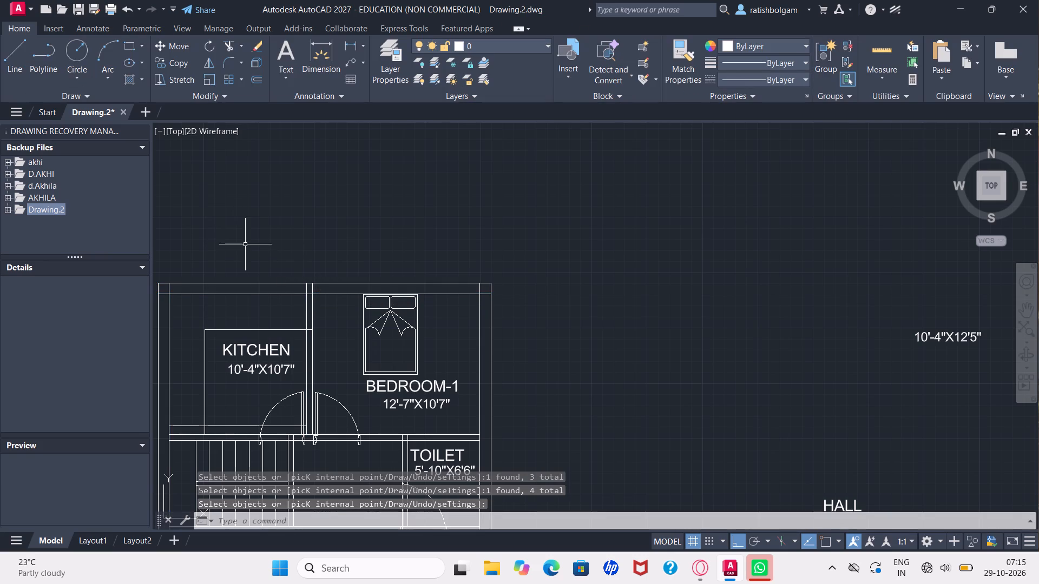
Retry the BRSTONE hatch at scale 20 on the wall strip above the kitchen, selecting the same four bounding lines.
key(h)
key(Return)
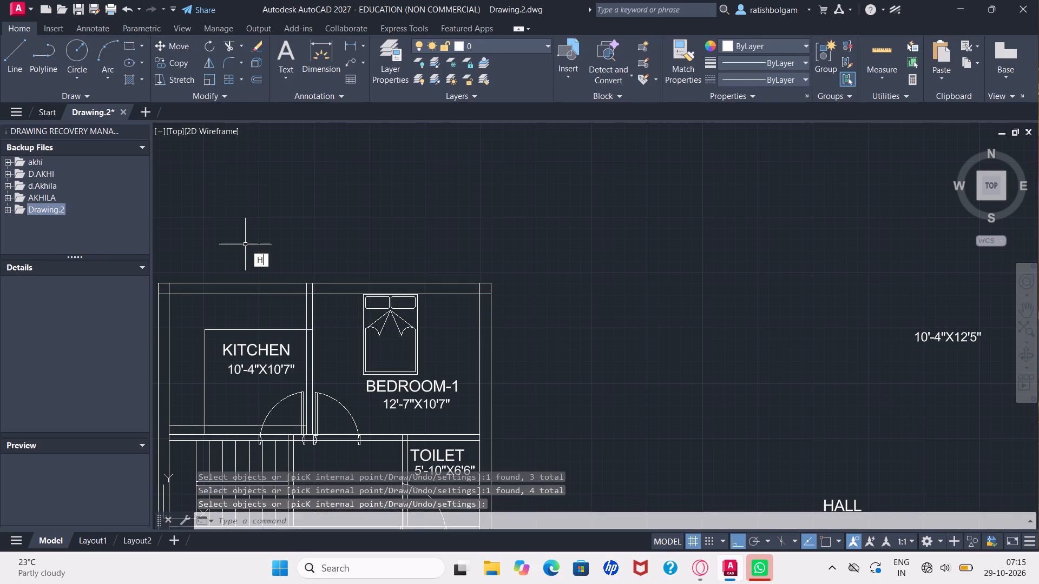
click(250, 282)
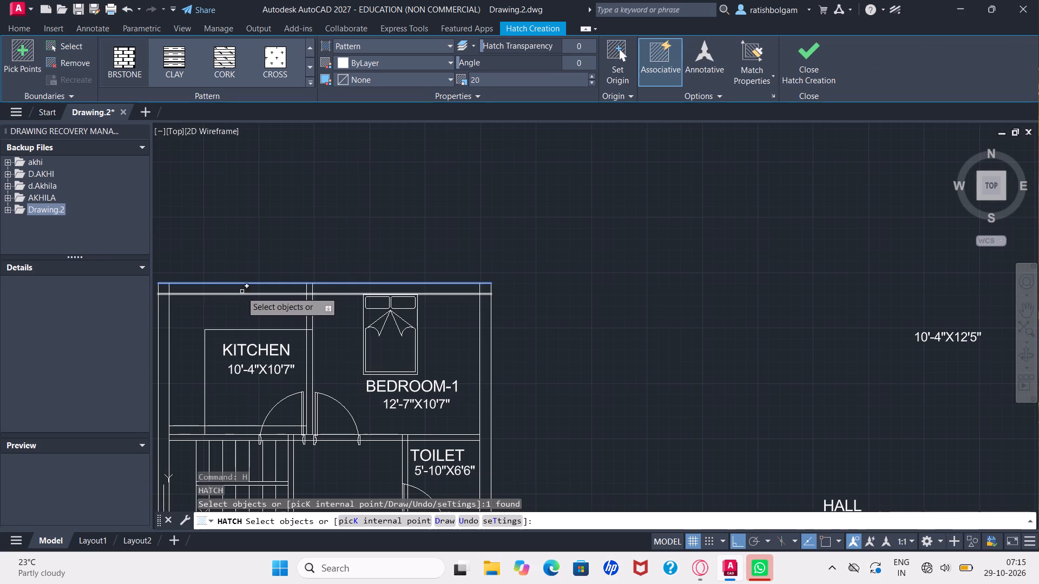
click(170, 289)
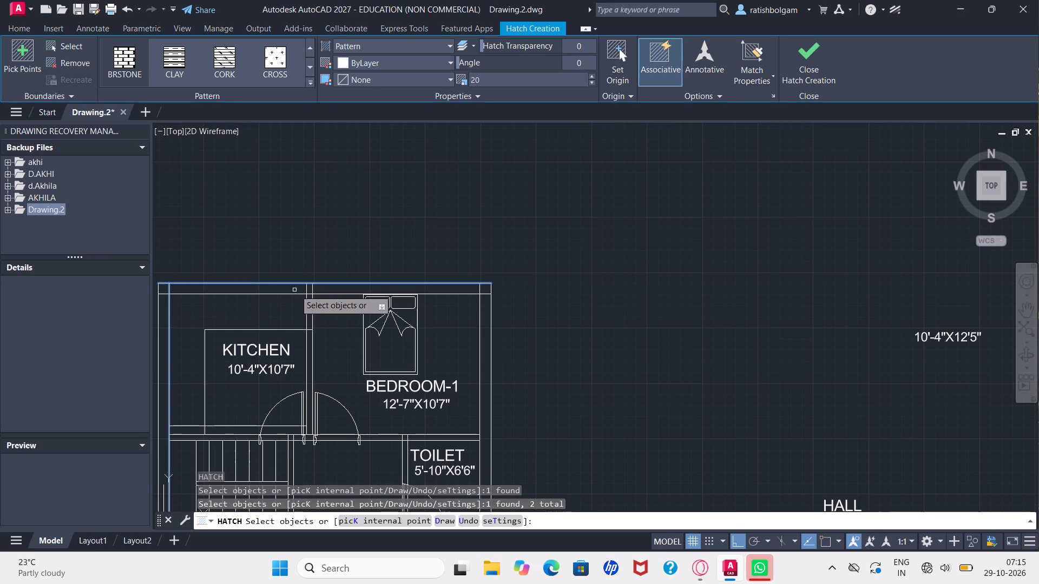
drag(305, 288, 286, 294)
click(286, 294)
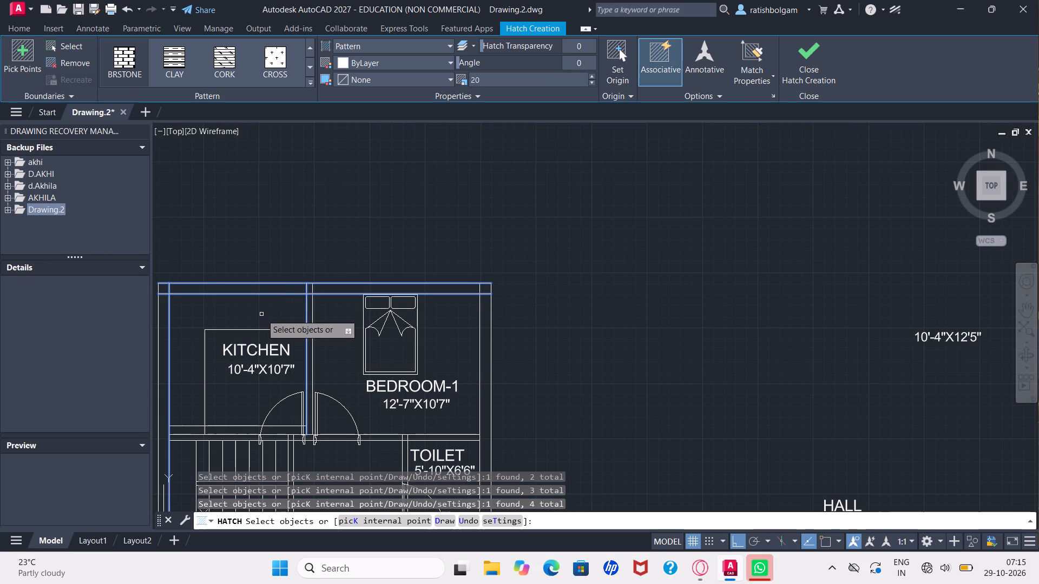
key(Return)
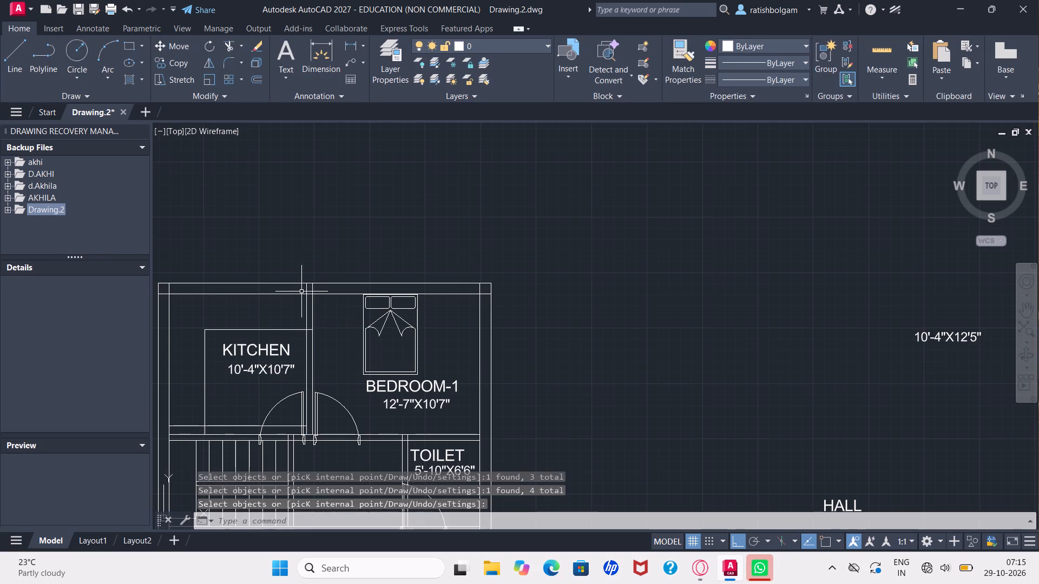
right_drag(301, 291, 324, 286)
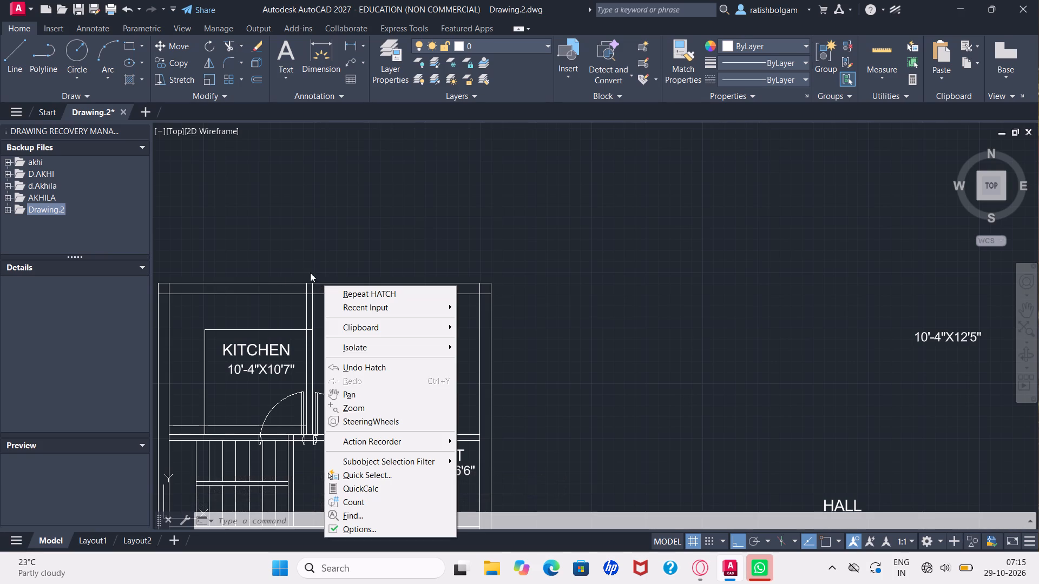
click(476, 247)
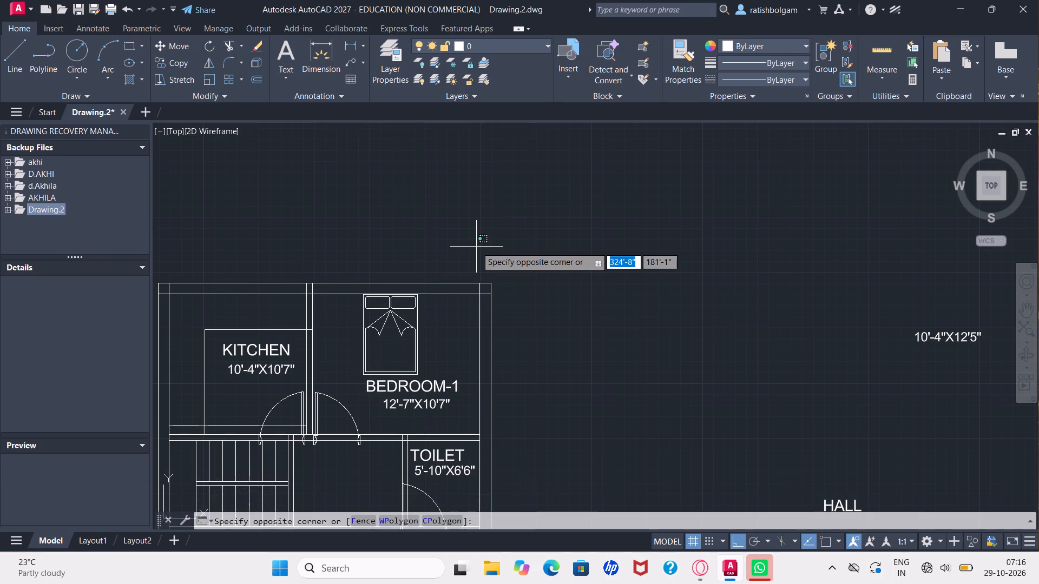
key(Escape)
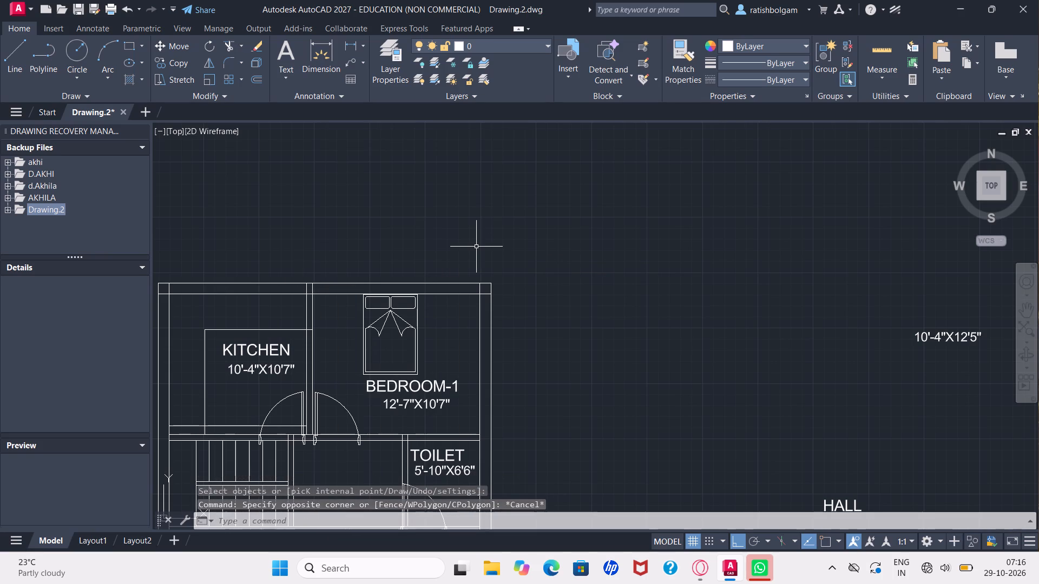
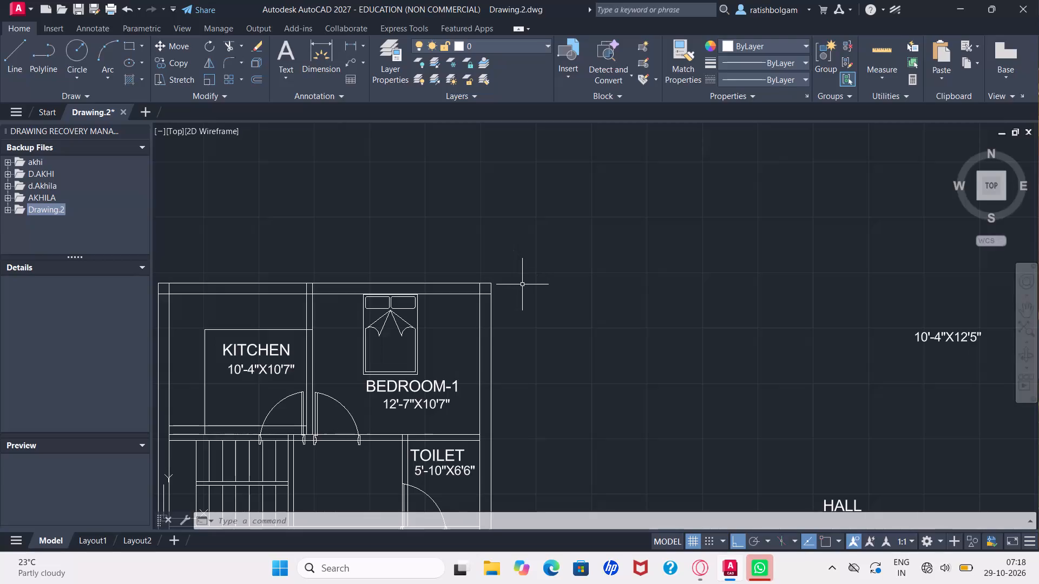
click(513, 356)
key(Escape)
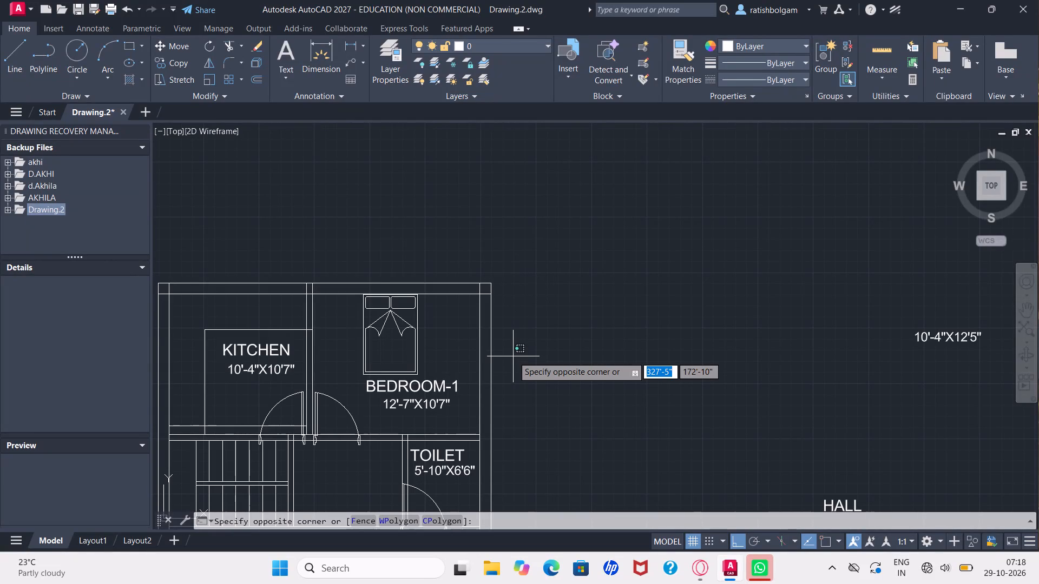
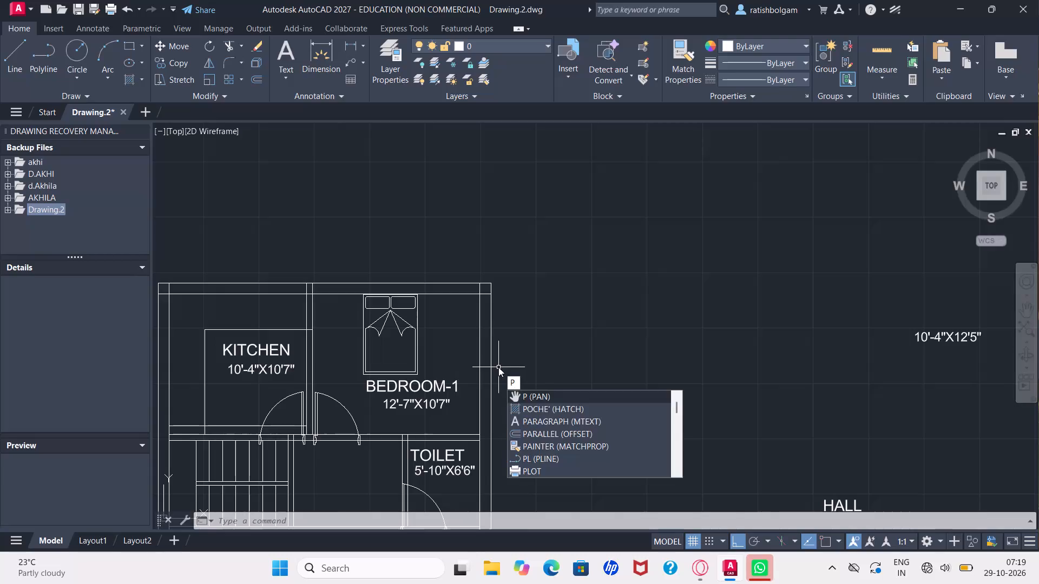
Trim the overlapping lines at the upper exterior wall's two corners and partition junction, plus the kitchen counter line crossing the partition.
key(Return)
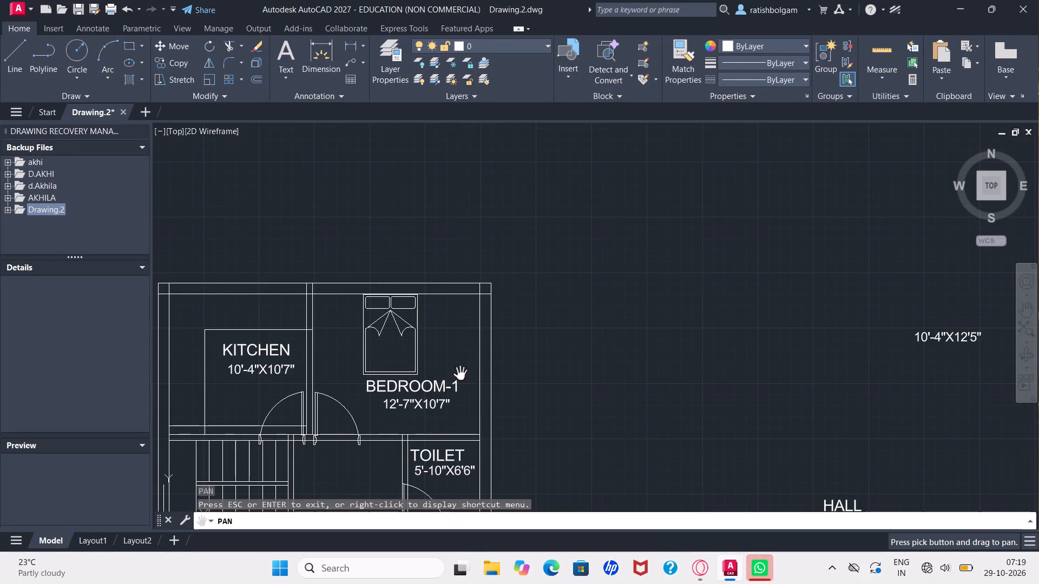
drag(458, 377, 508, 257)
drag(471, 330, 489, 300)
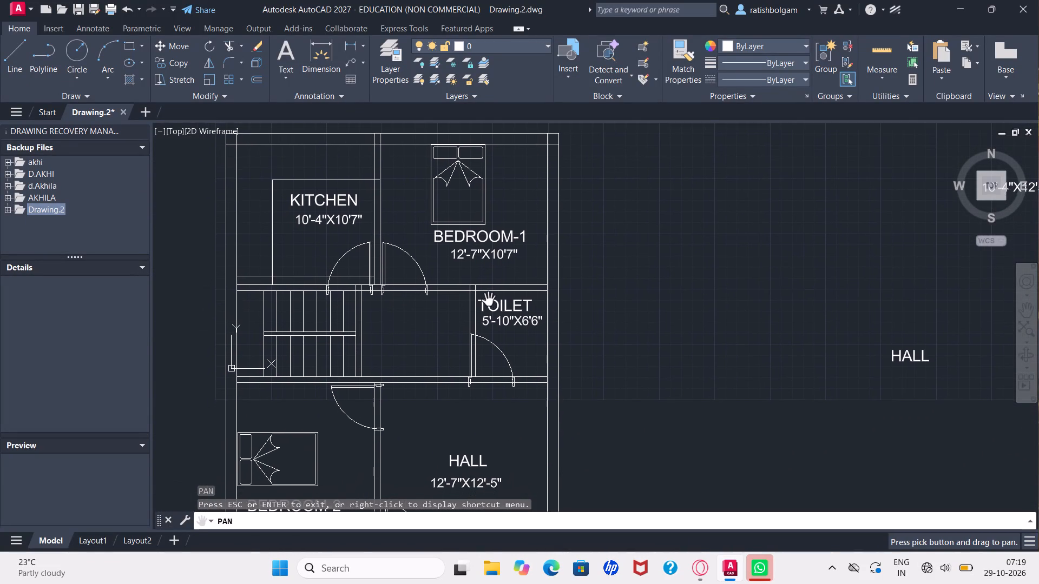
key(Escape)
ctrl+scroll(489, 300, up, 3)
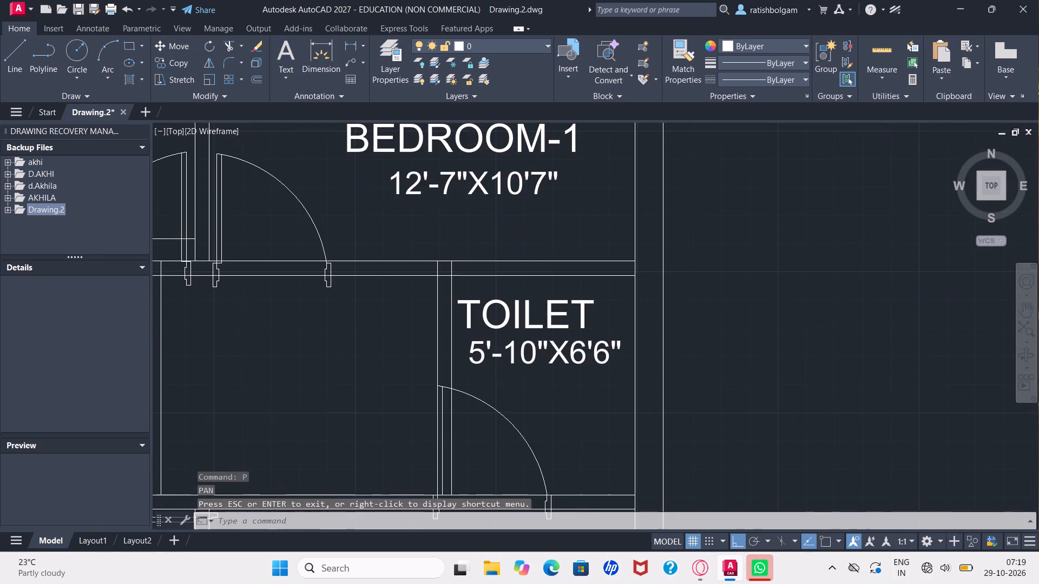
ctrl+scroll(489, 300, down, 4)
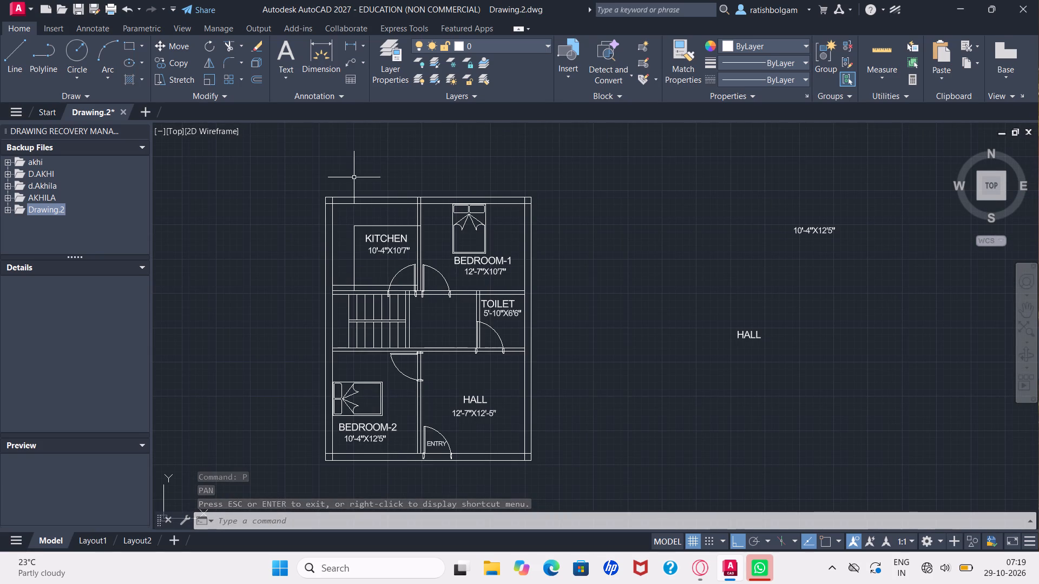
ctrl+scroll(341, 185, up, 2)
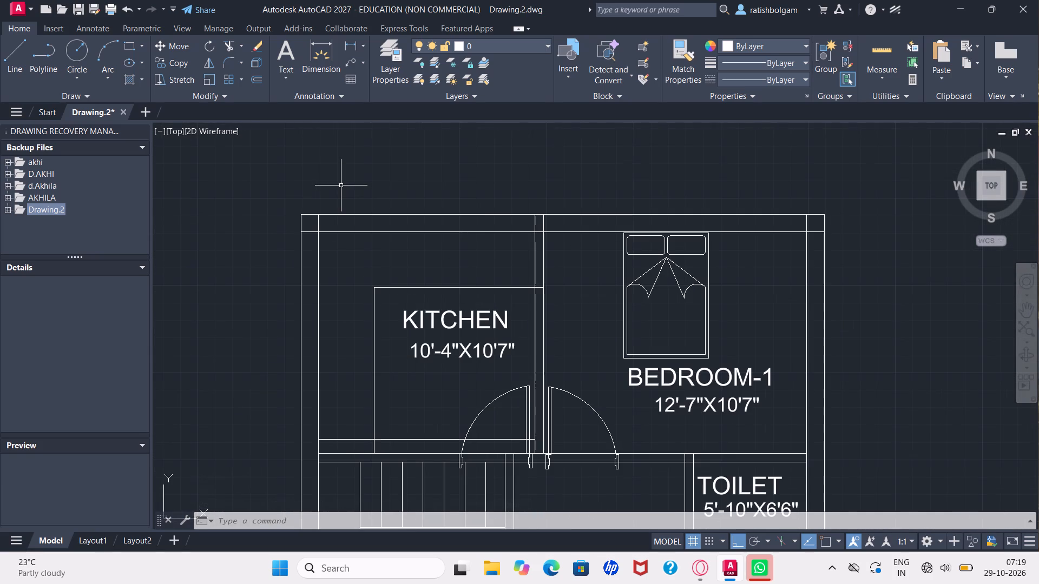
text(TR)
key(Return)
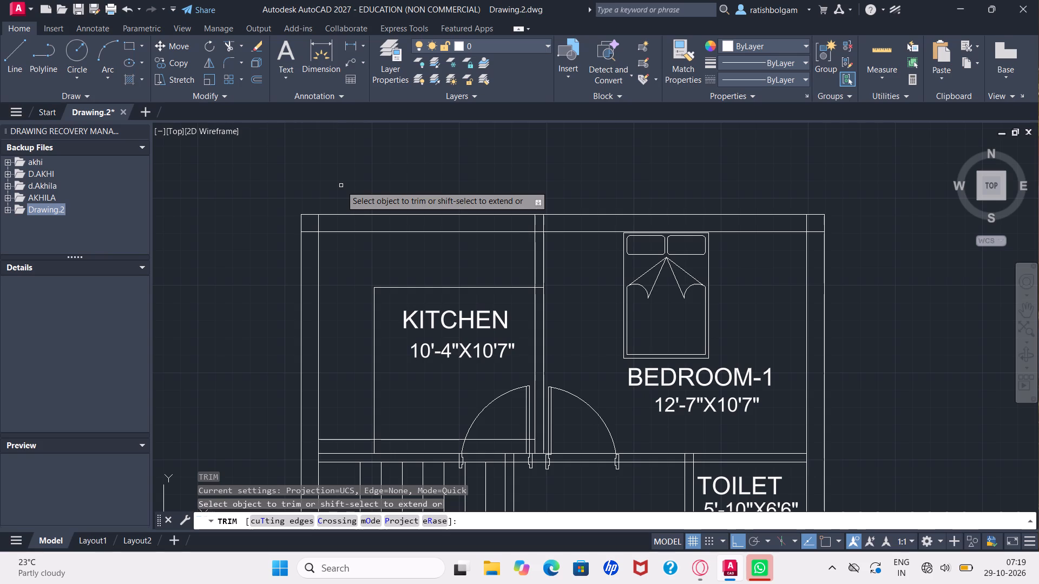
click(319, 223)
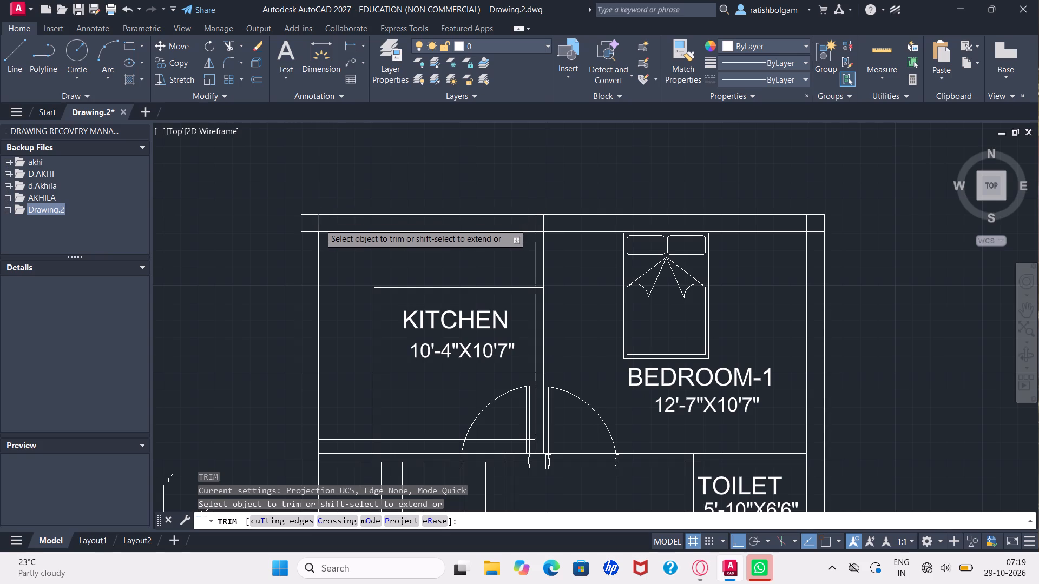
click(309, 232)
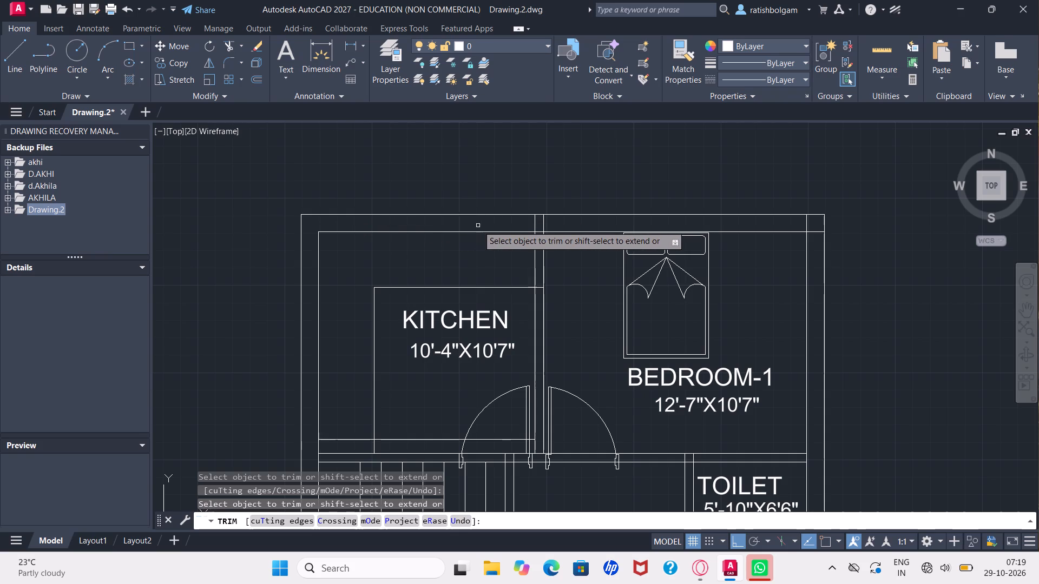
click(535, 223)
click(543, 223)
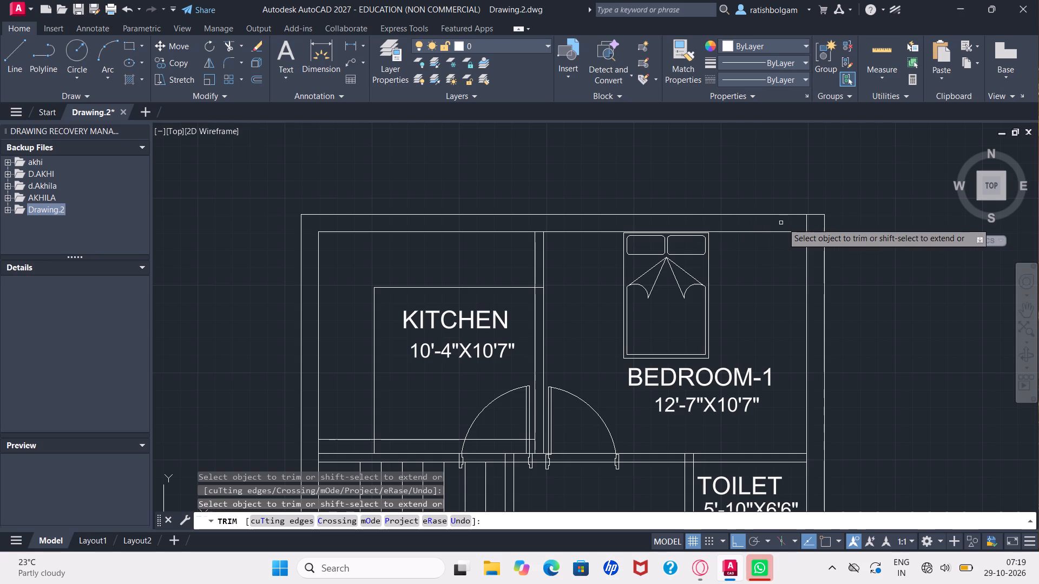
click(807, 223)
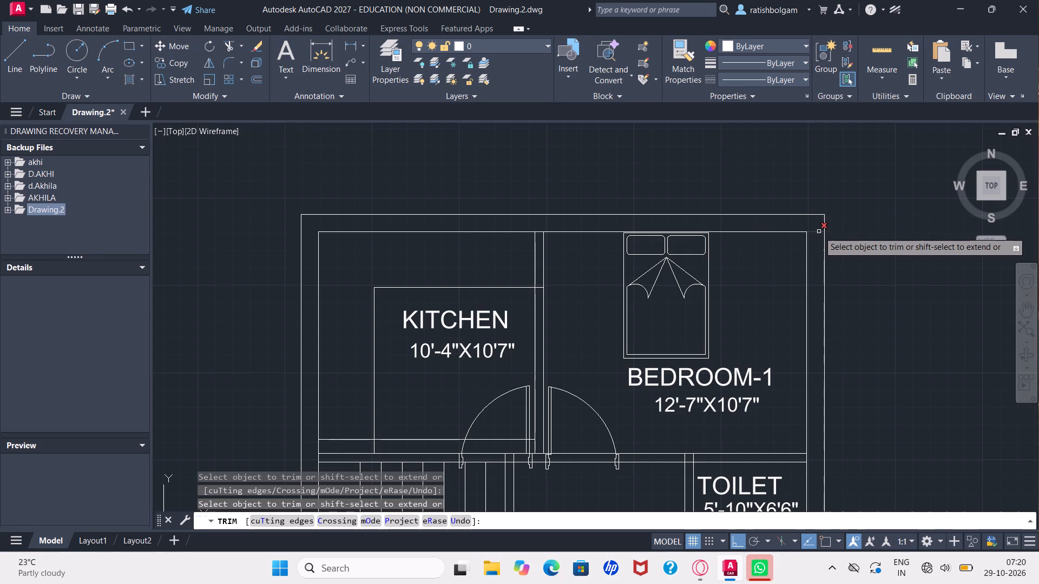
click(819, 231)
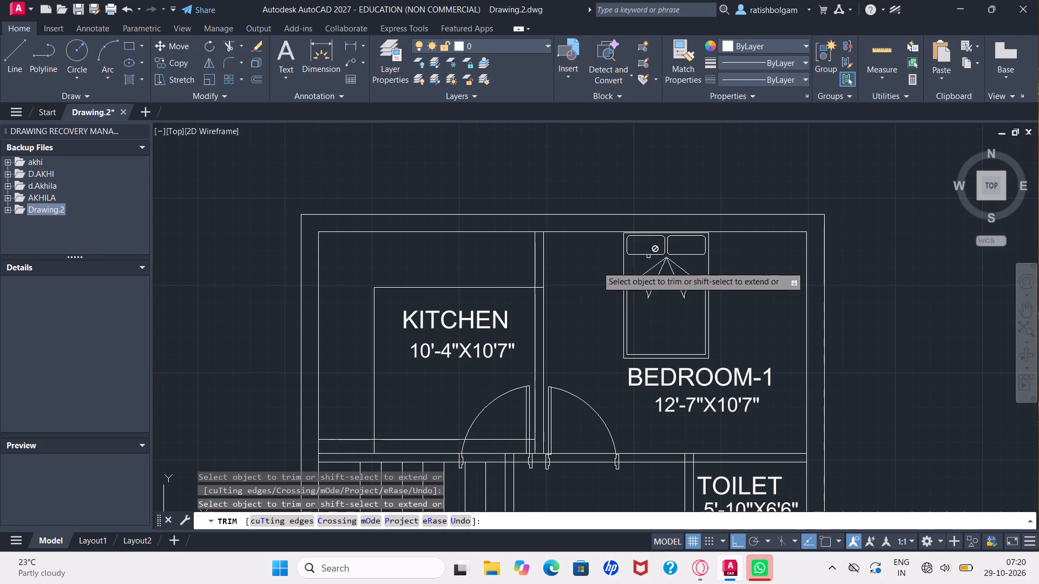
click(540, 287)
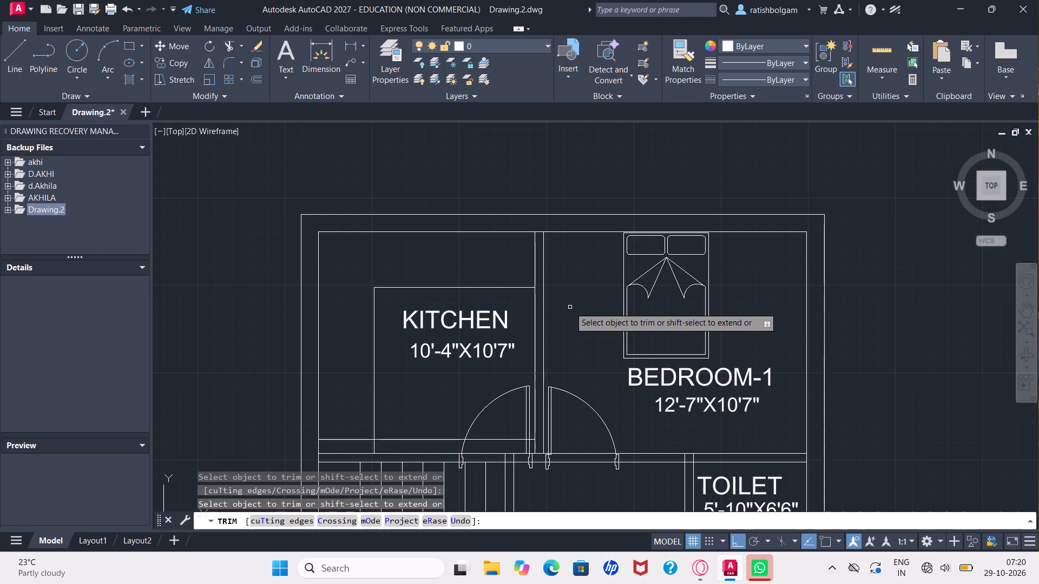
Trim the overlapping inner wall lines at the two lower exterior corners, beside Bedroom-2 and the Hall.
ctrl+scroll(570, 307, down, 1)
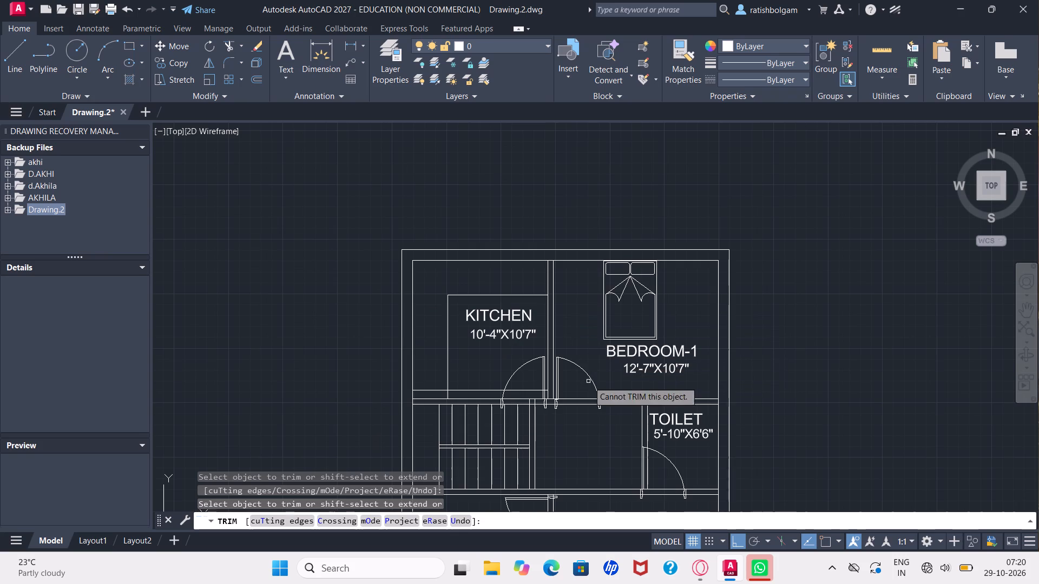
scroll(447, 408, down, 1)
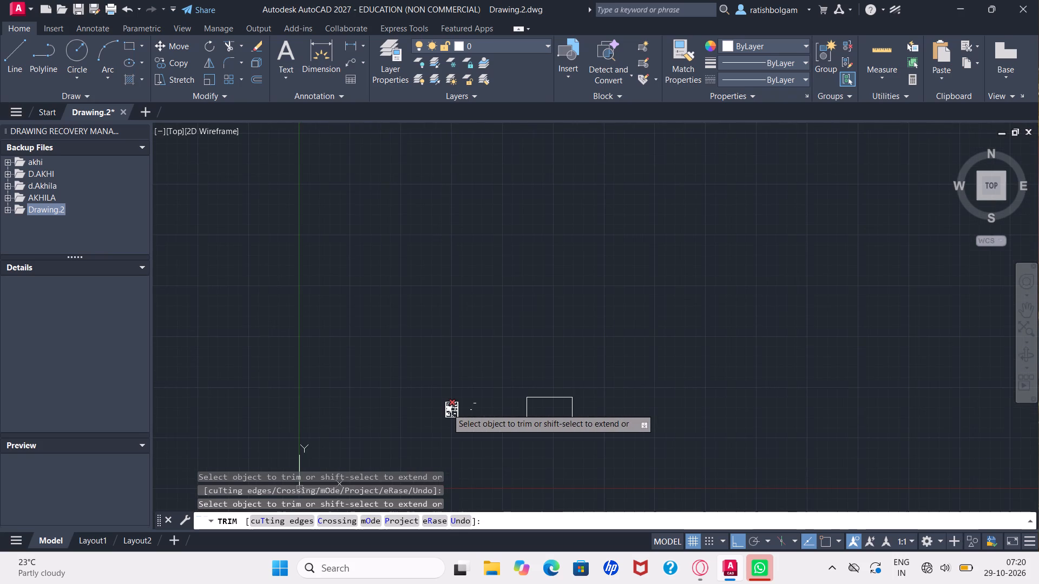
scroll(447, 408, right, 2)
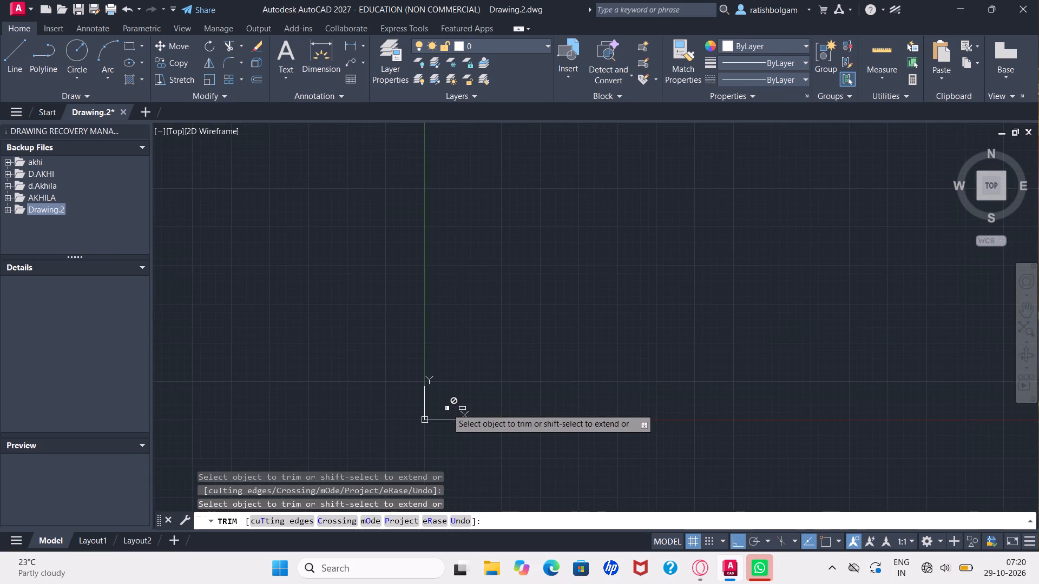
scroll(447, 408, right, 1)
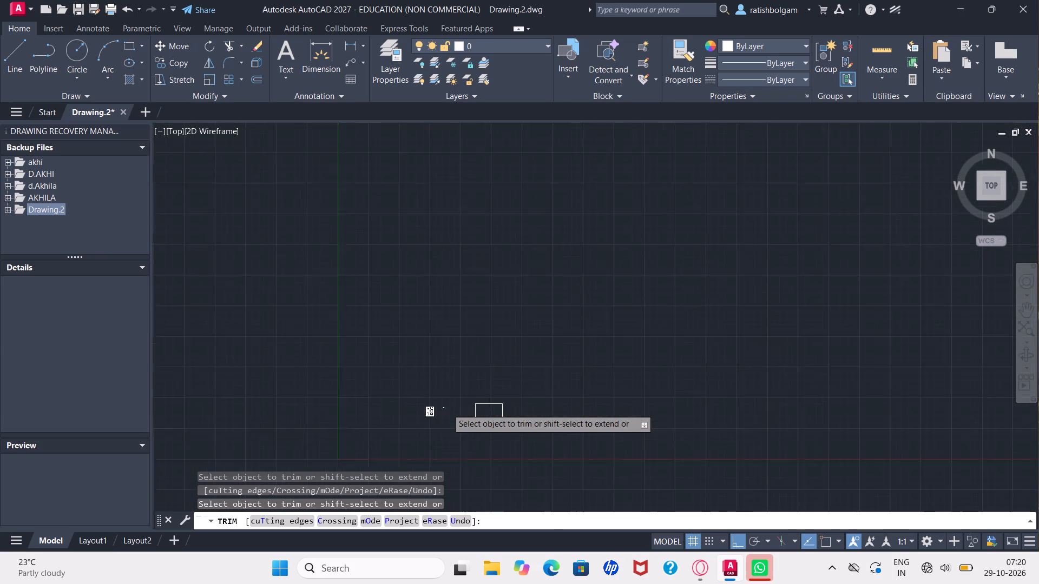
scroll(447, 408, right, 1)
ctrl+scroll(447, 408, up, 4)
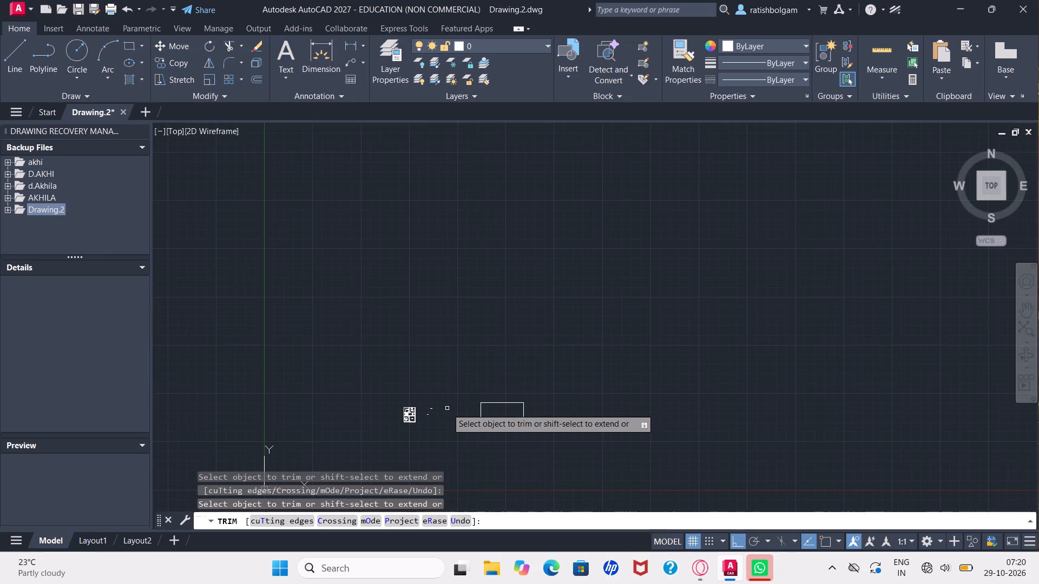
ctrl+scroll(447, 408, up, 2)
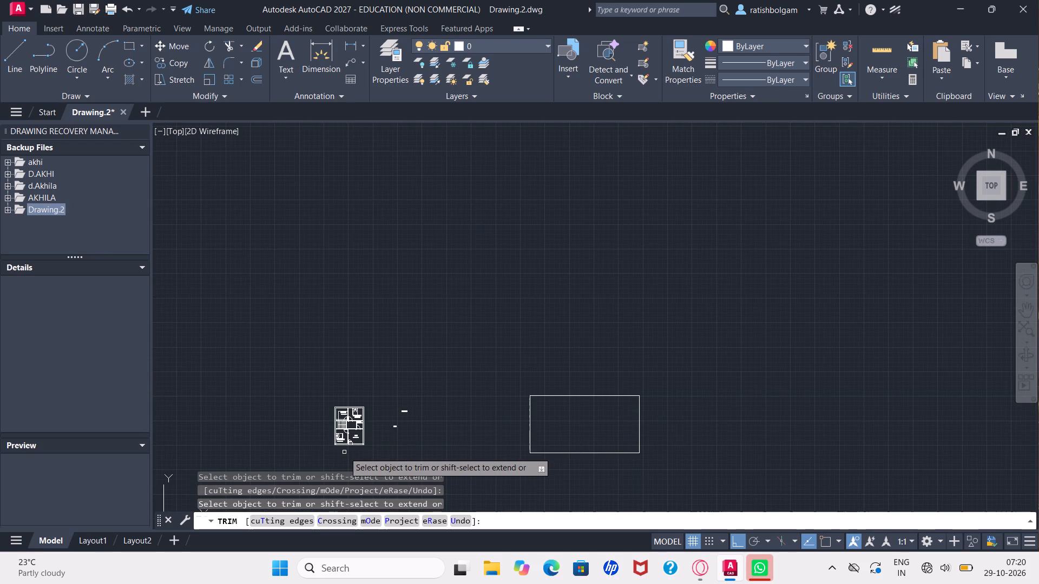
ctrl+scroll(344, 452, up, 4)
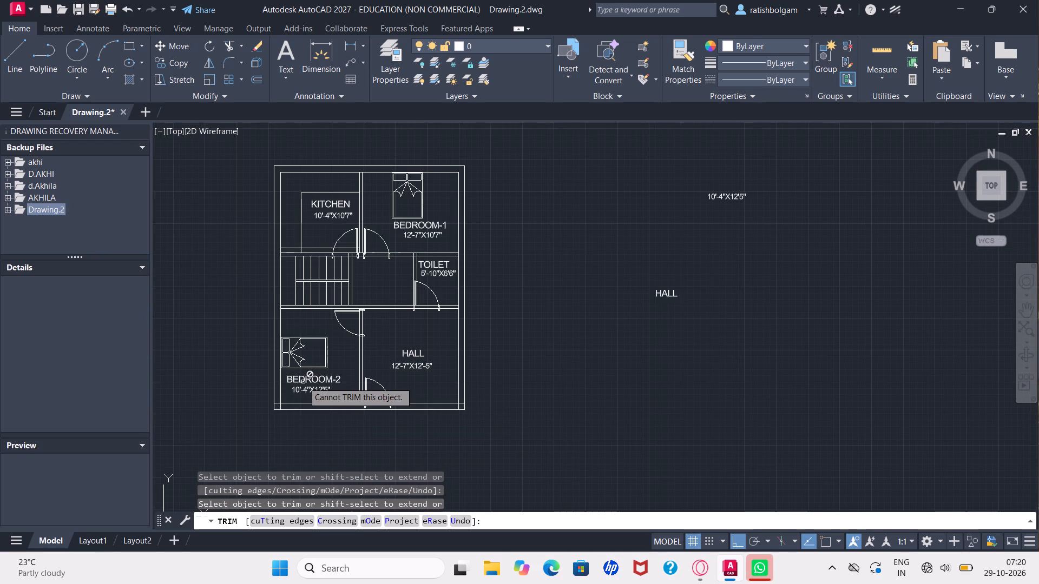
ctrl+scroll(303, 382, up, 2)
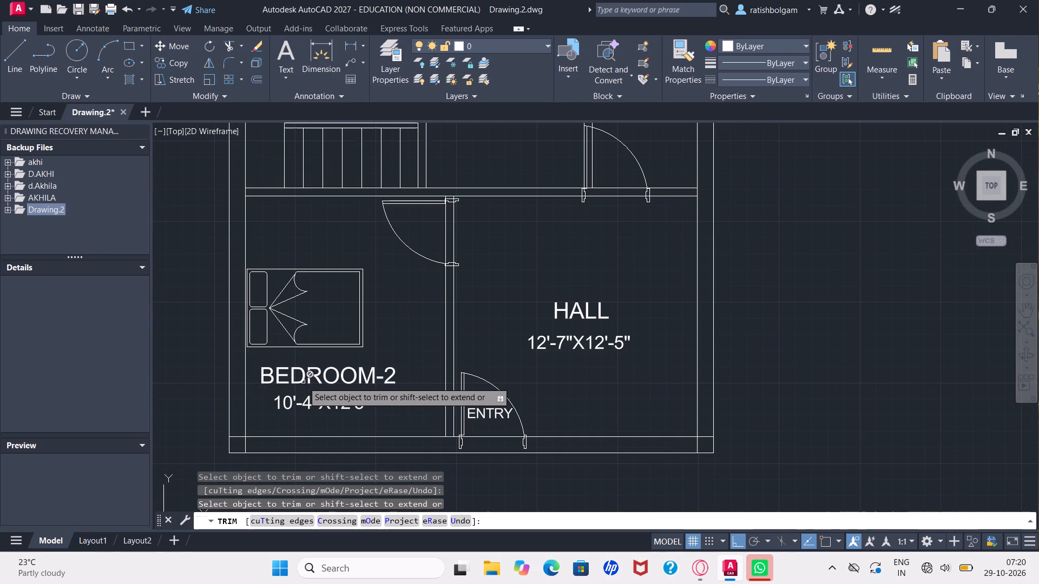
click(245, 447)
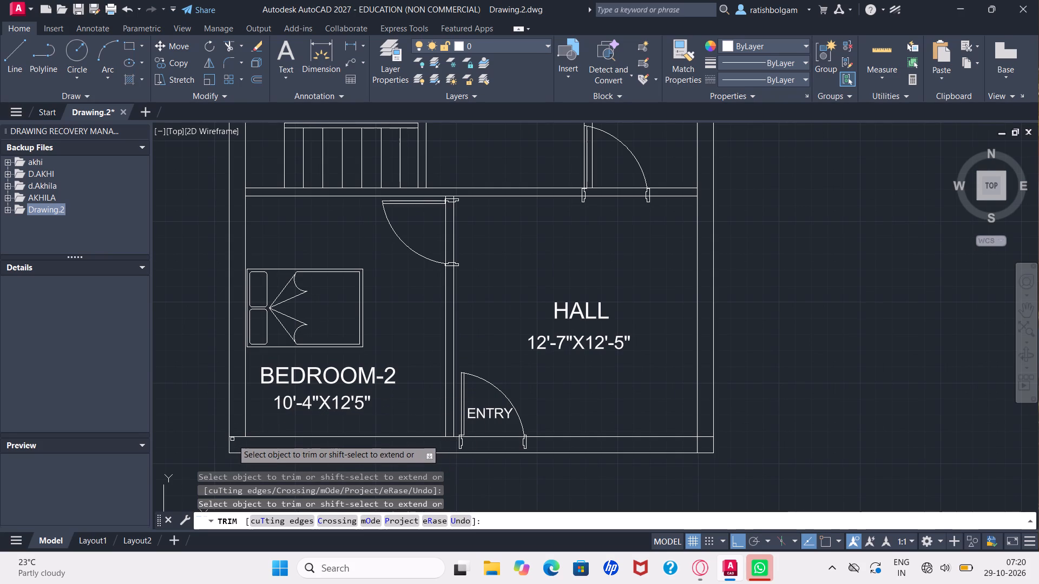
click(233, 436)
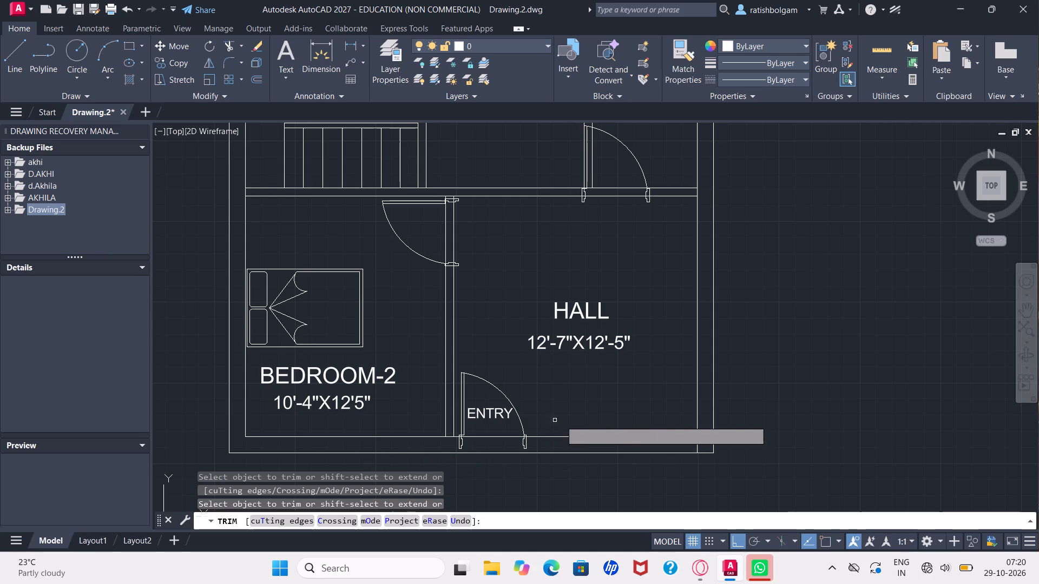
click(697, 446)
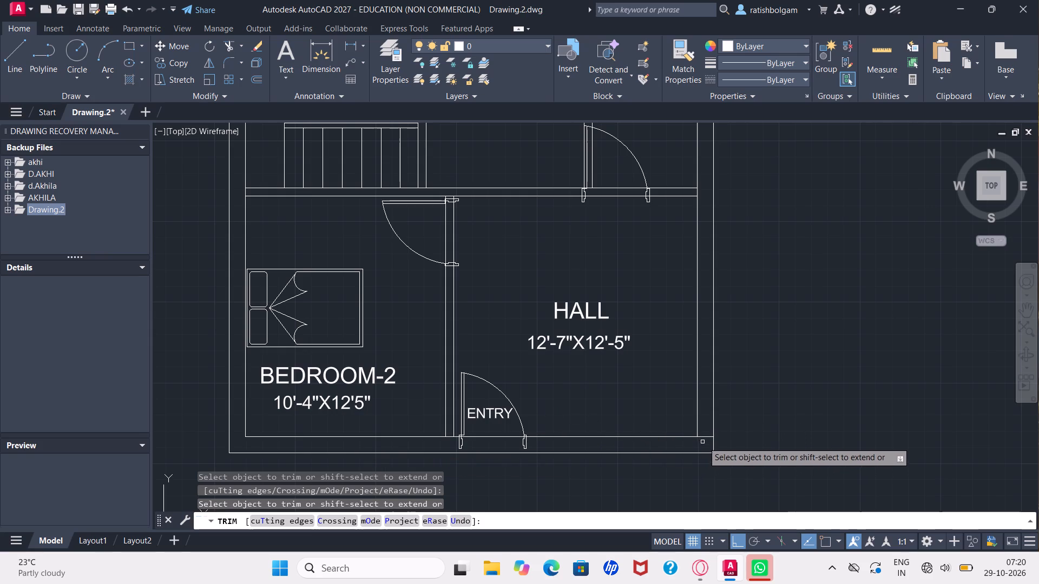
click(706, 436)
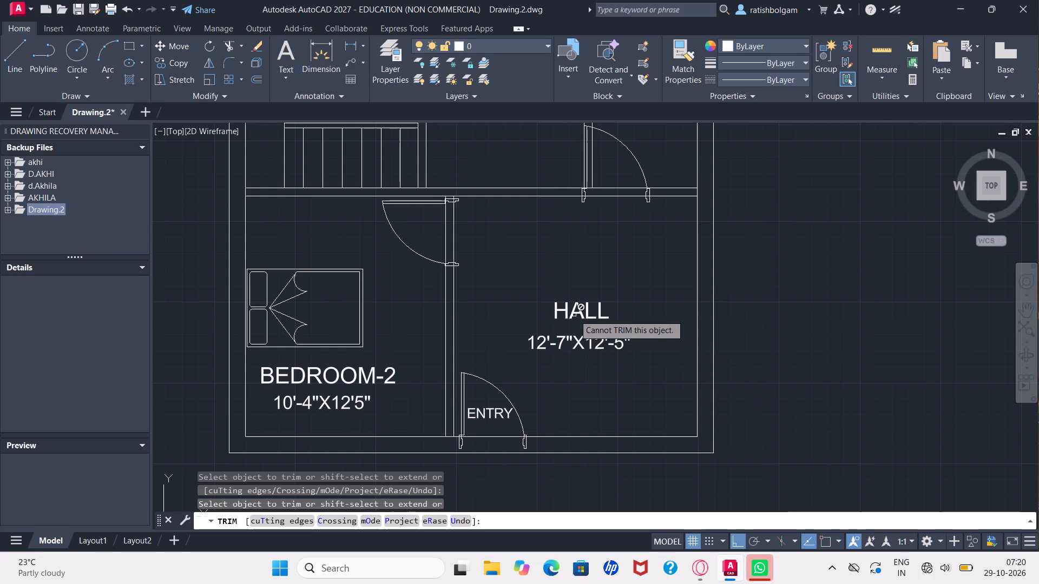
Trim the two toilet partition lines where they run through the horizontal wall below Bedroom-1.
ctrl+scroll(568, 271, down, 2)
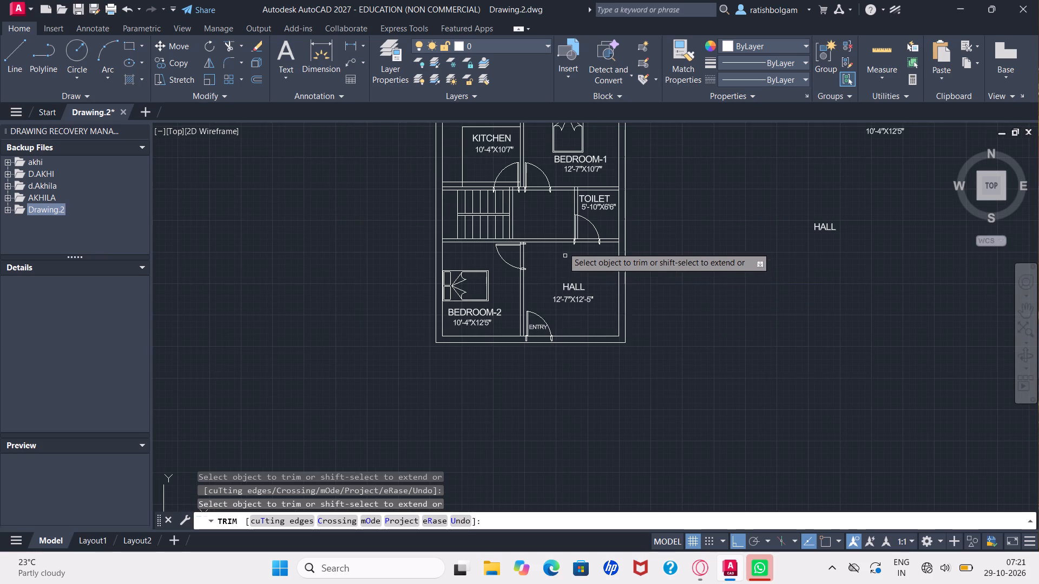
ctrl+scroll(551, 214, up, 1)
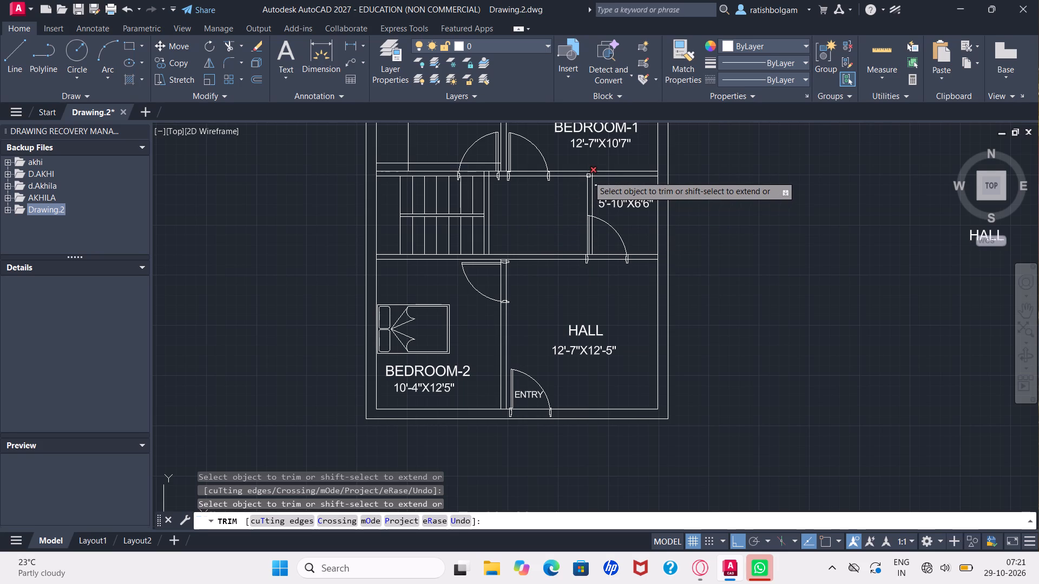
ctrl+scroll(589, 176, up, 2)
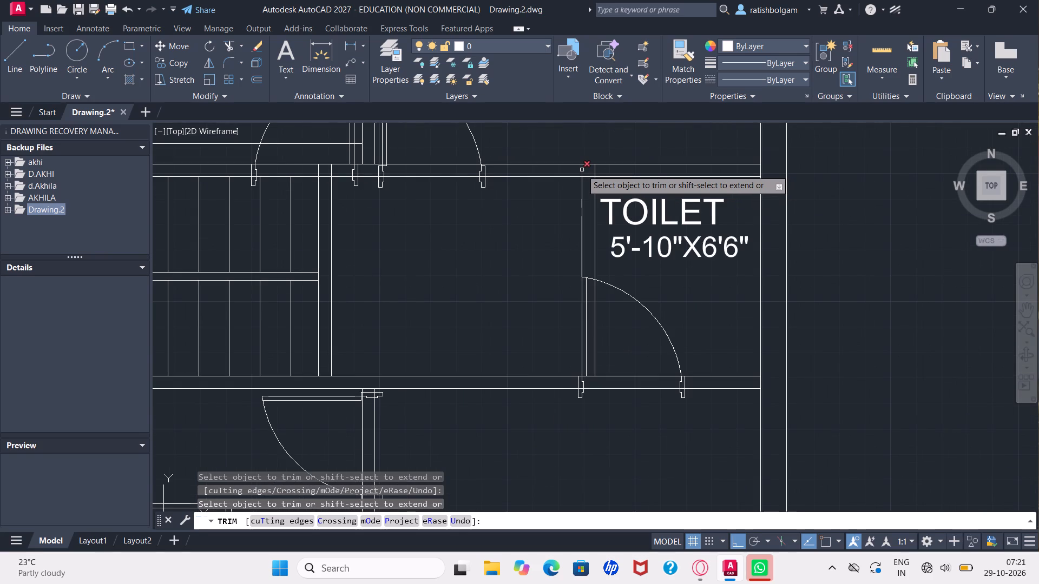
click(582, 170)
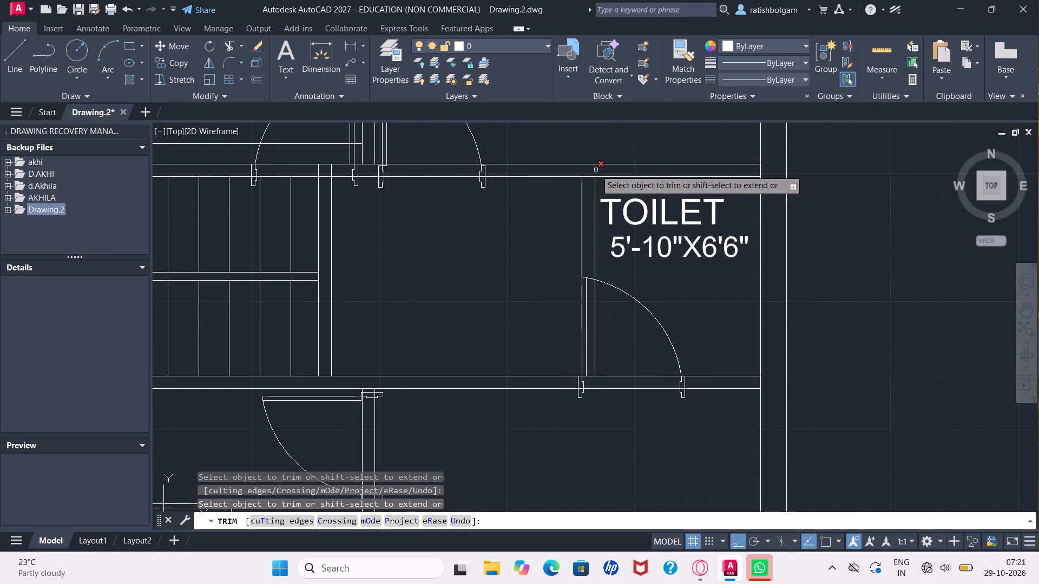
click(596, 170)
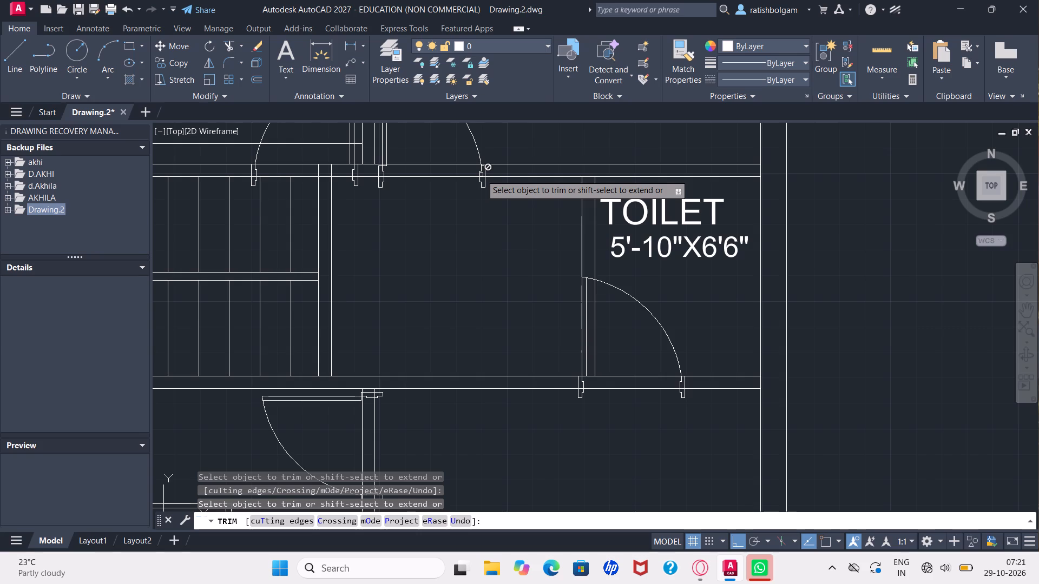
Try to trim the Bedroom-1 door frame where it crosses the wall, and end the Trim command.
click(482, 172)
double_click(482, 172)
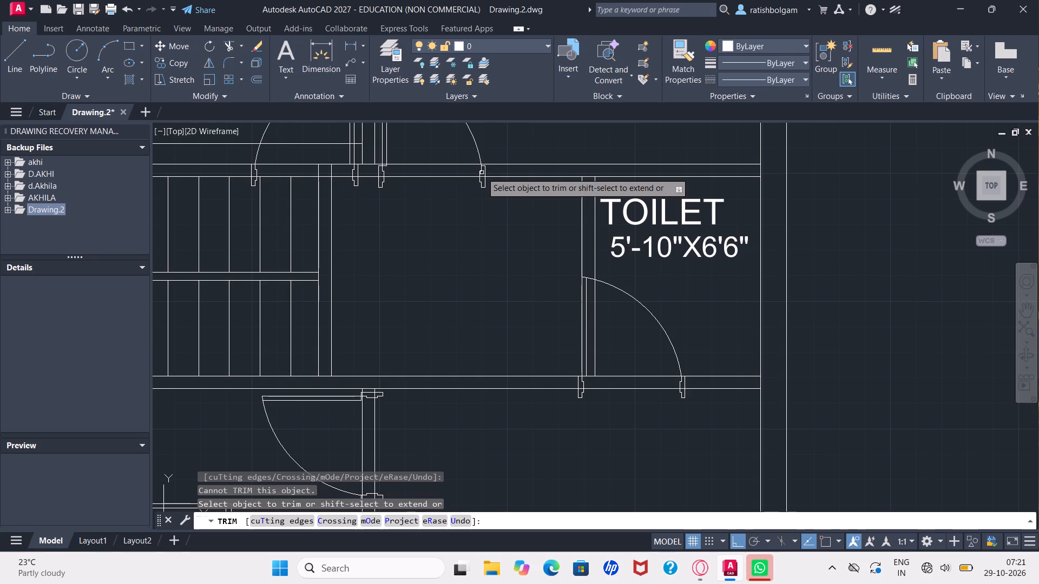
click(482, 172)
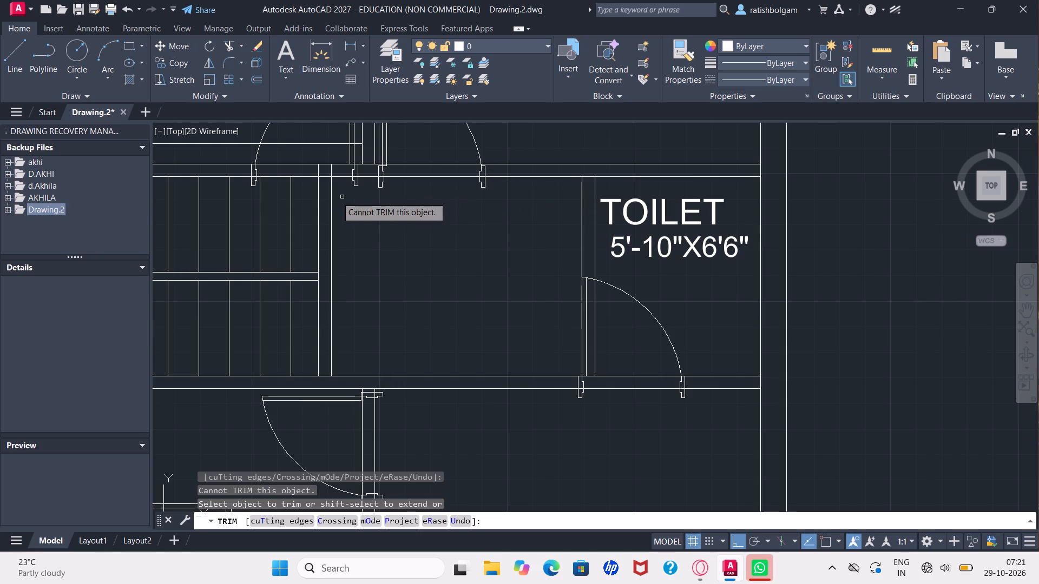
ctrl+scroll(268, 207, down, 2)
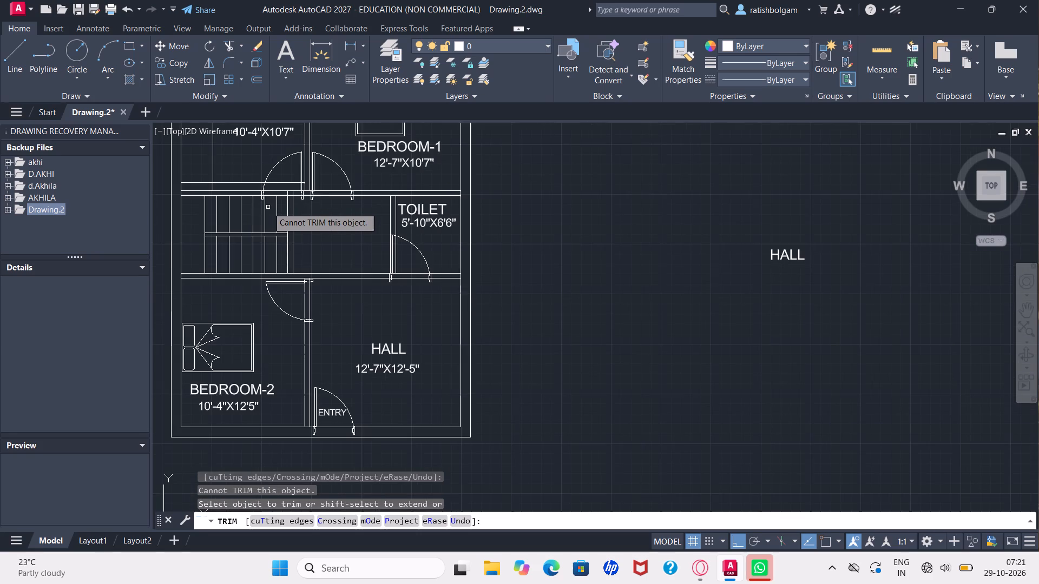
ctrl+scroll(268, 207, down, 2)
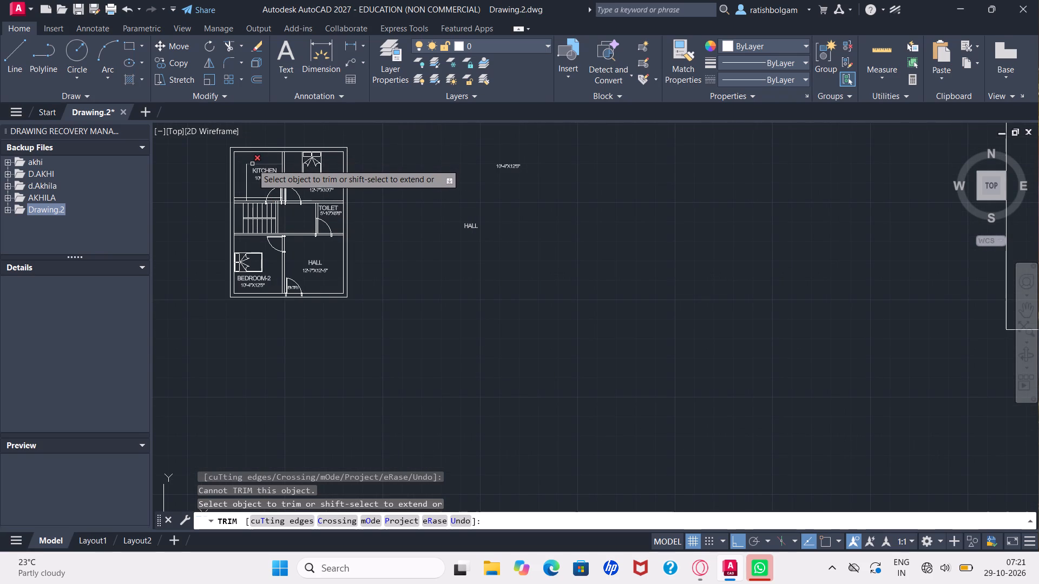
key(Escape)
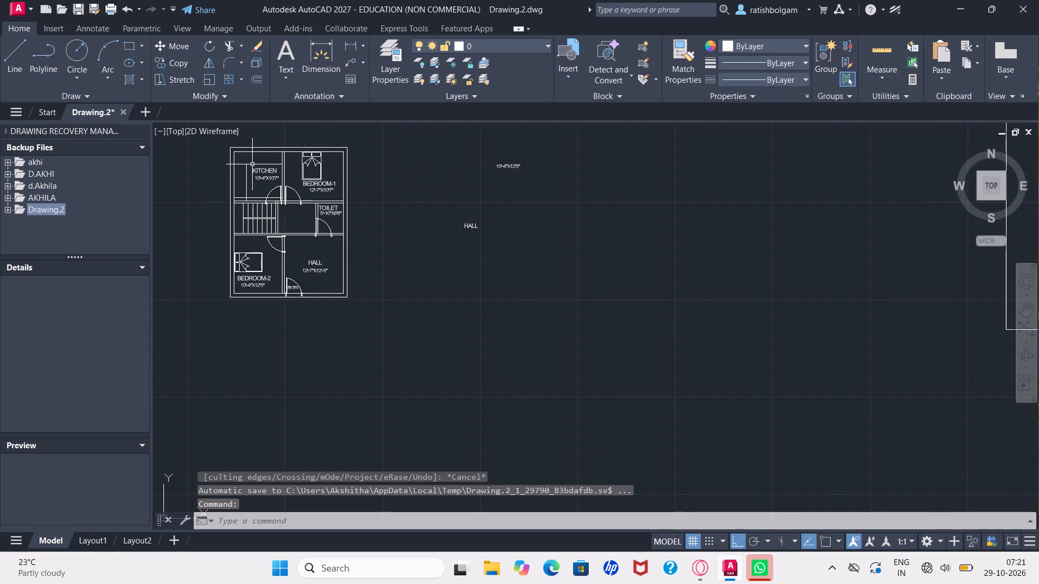
Delete the stray HALL and 10'-4"X12'5" labels lying outside the floor plan.
key(p)
key(Return)
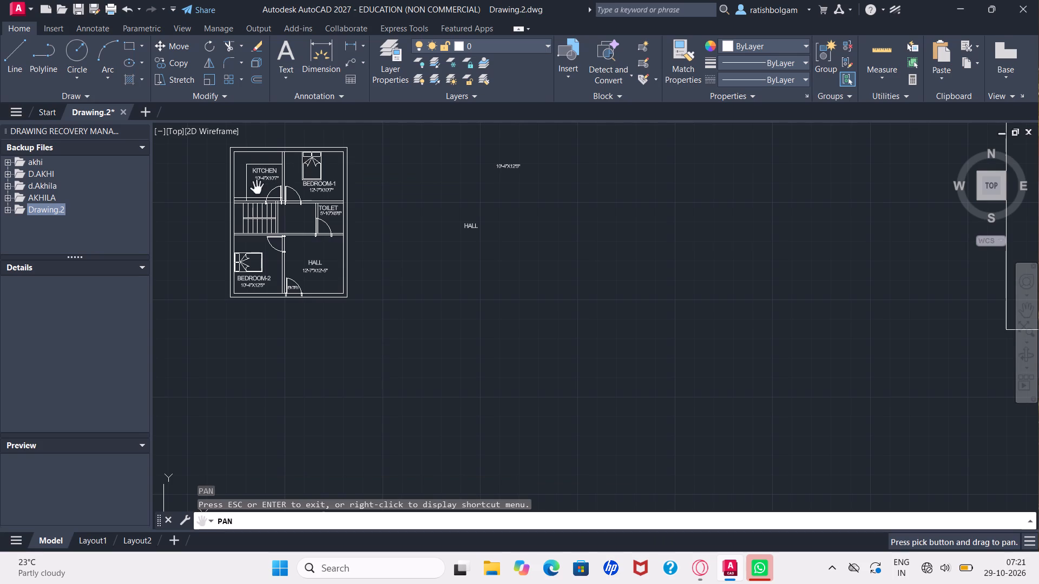
drag(257, 190, 294, 189)
drag(294, 189, 420, 196)
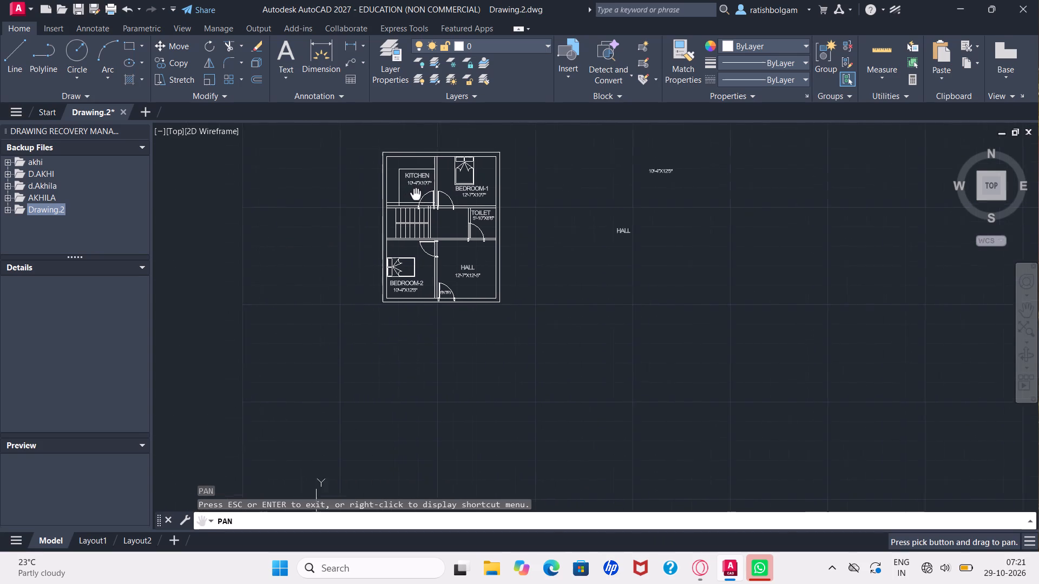
drag(420, 196, 484, 202)
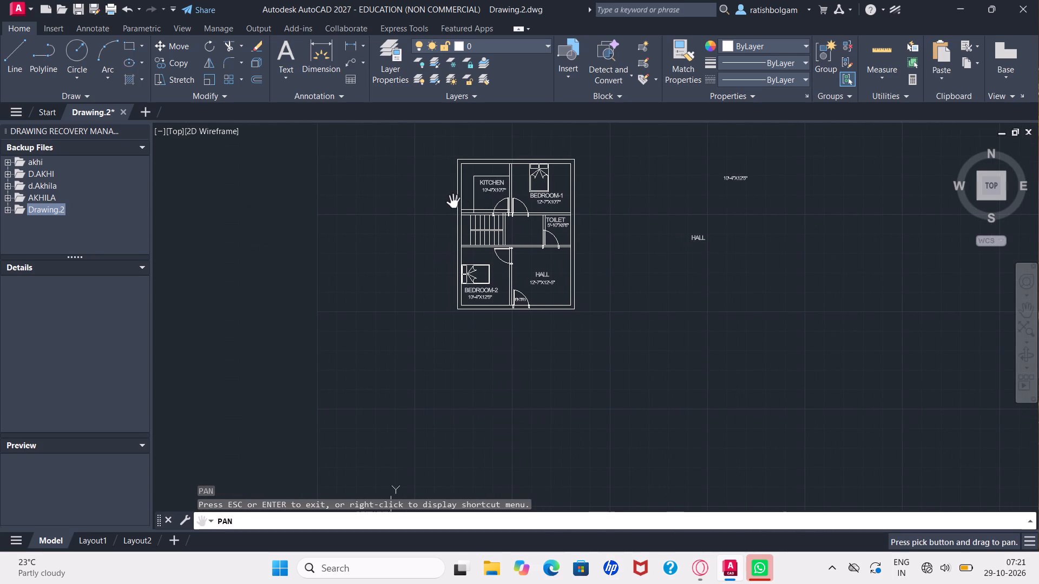
ctrl+scroll(455, 202, up, 1)
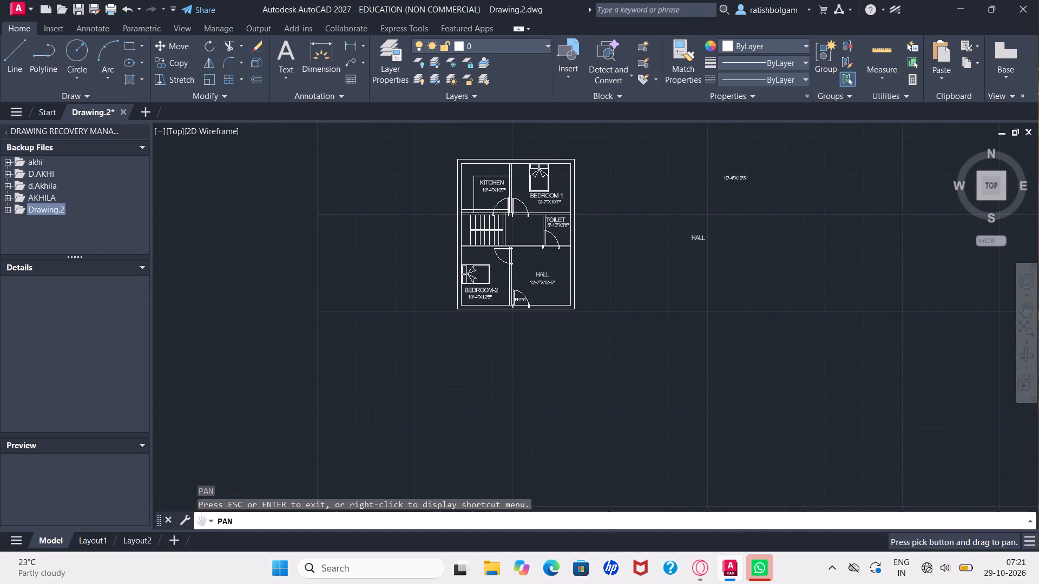
drag(492, 181, 492, 234)
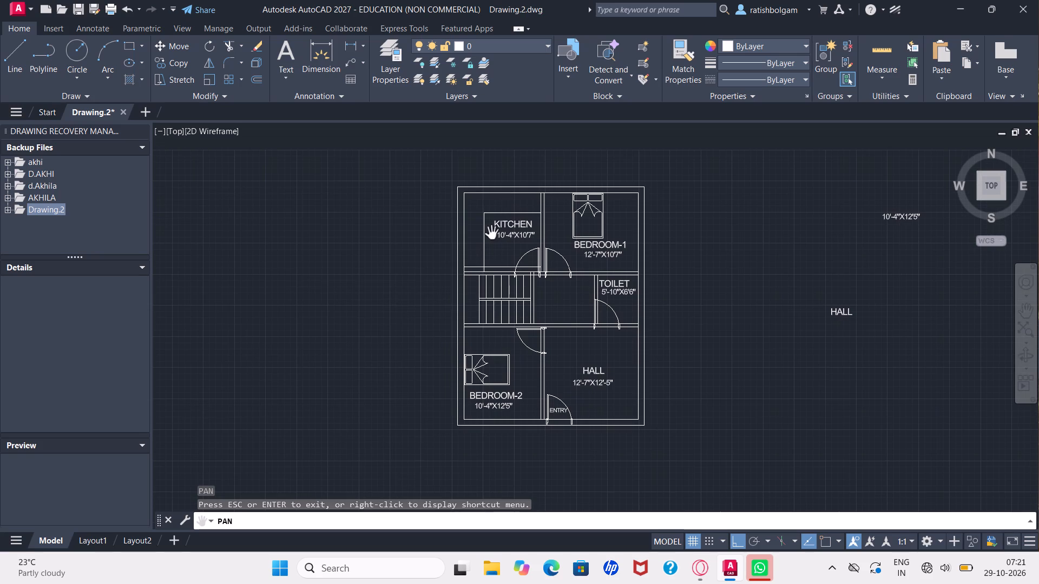
key(Escape)
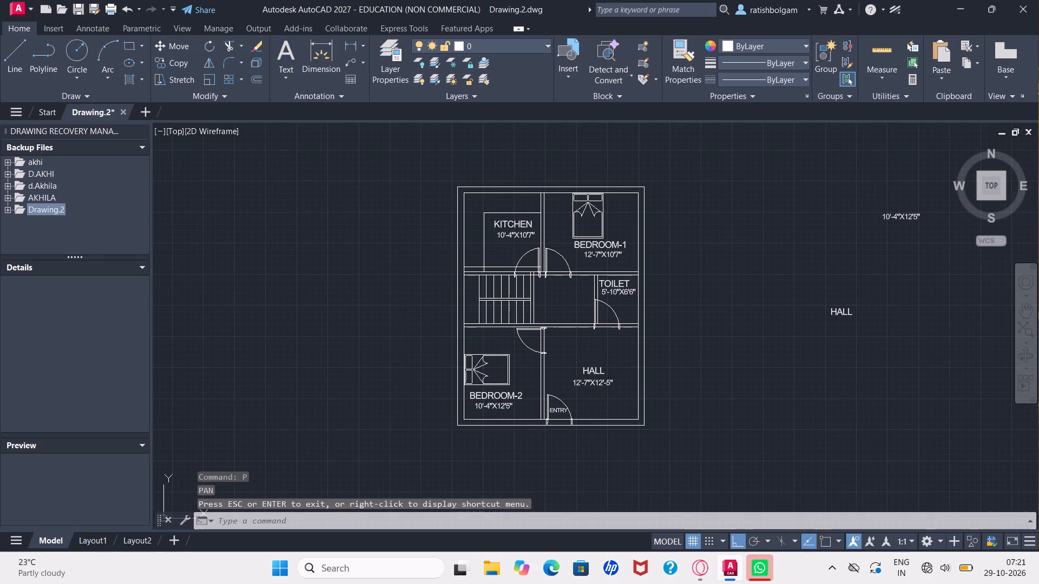
click(842, 313)
key(Delete)
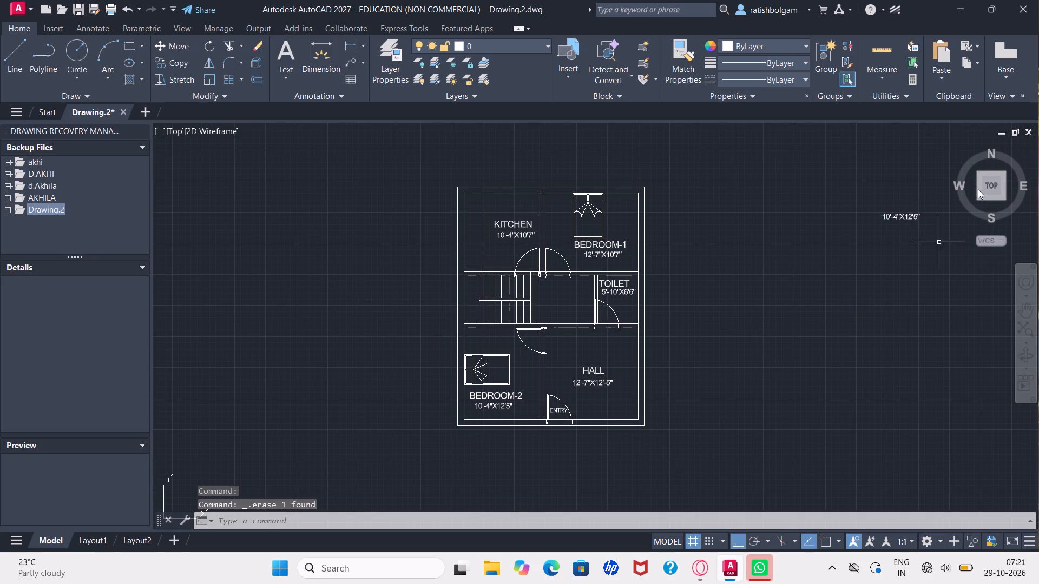
click(908, 215)
key(Delete)
Open the 04-01-cad-blocks-net-kitchen-sink drawing from the Downloads folder in File Explorer.
click(488, 568)
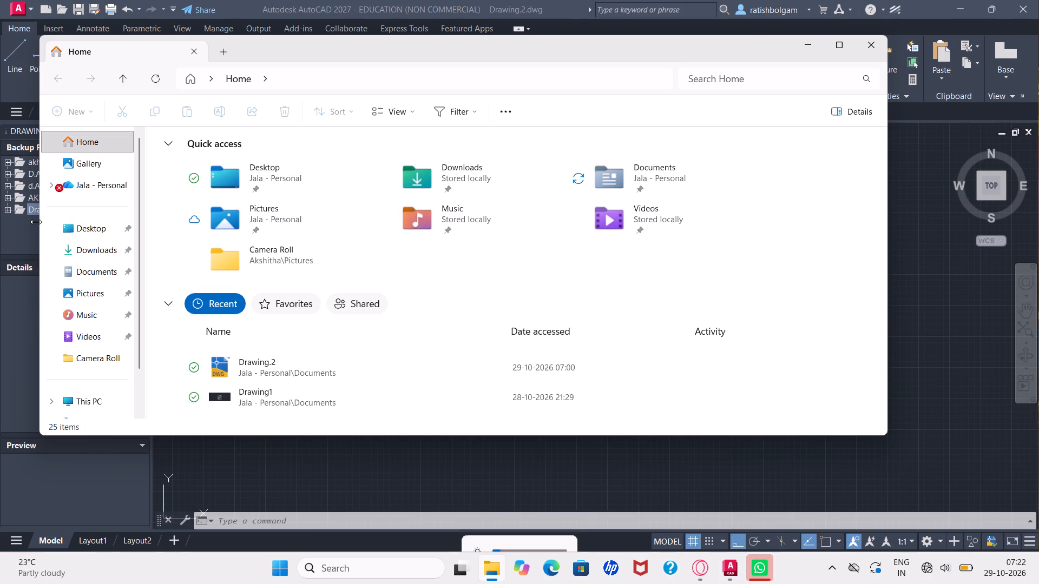
click(90, 247)
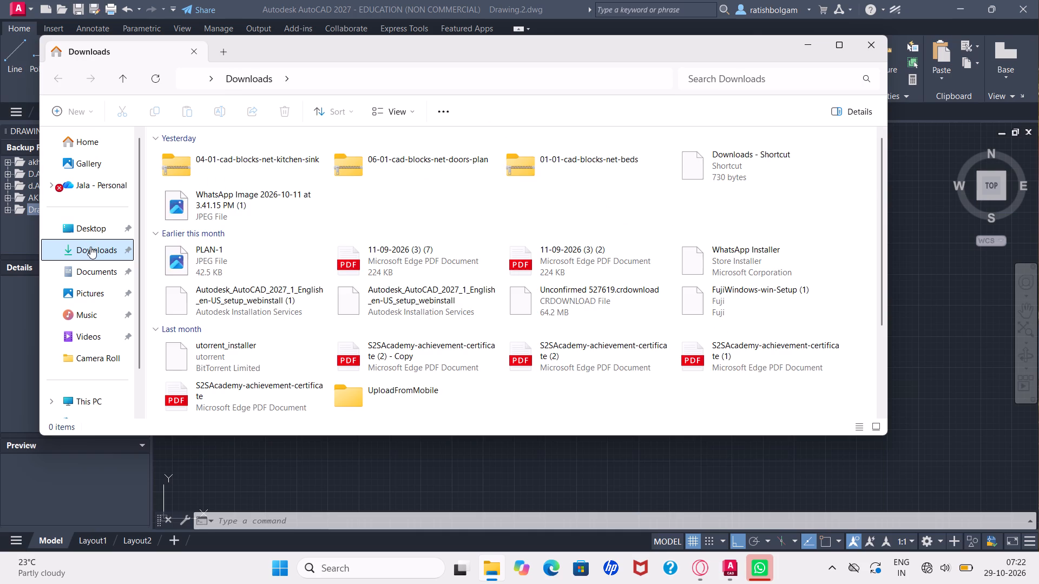
click(197, 163)
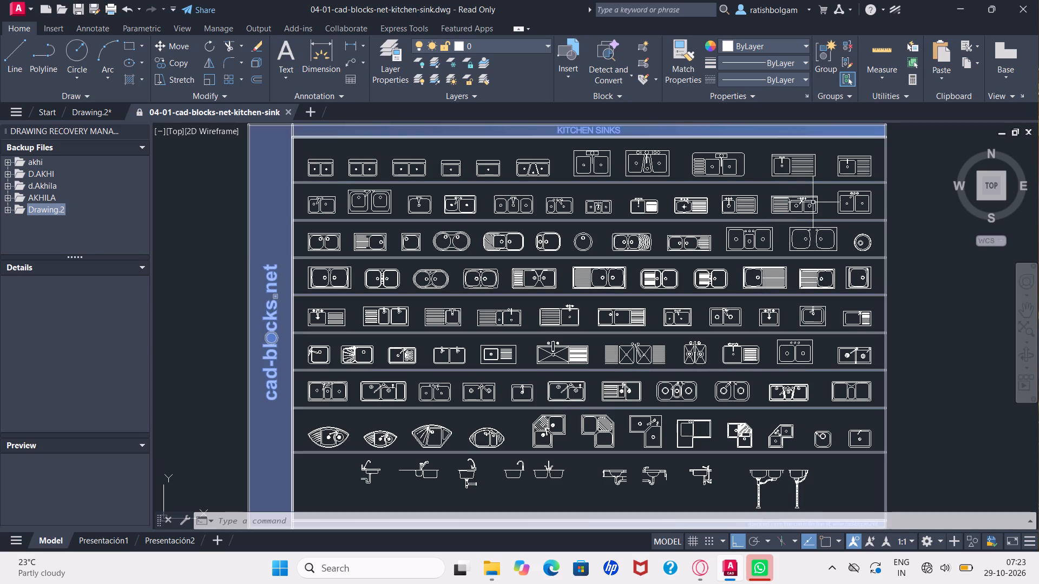
Copy the single-bowl sink with drainboard at the end of the first row of the kitchen sinks sheet.
click(846, 170)
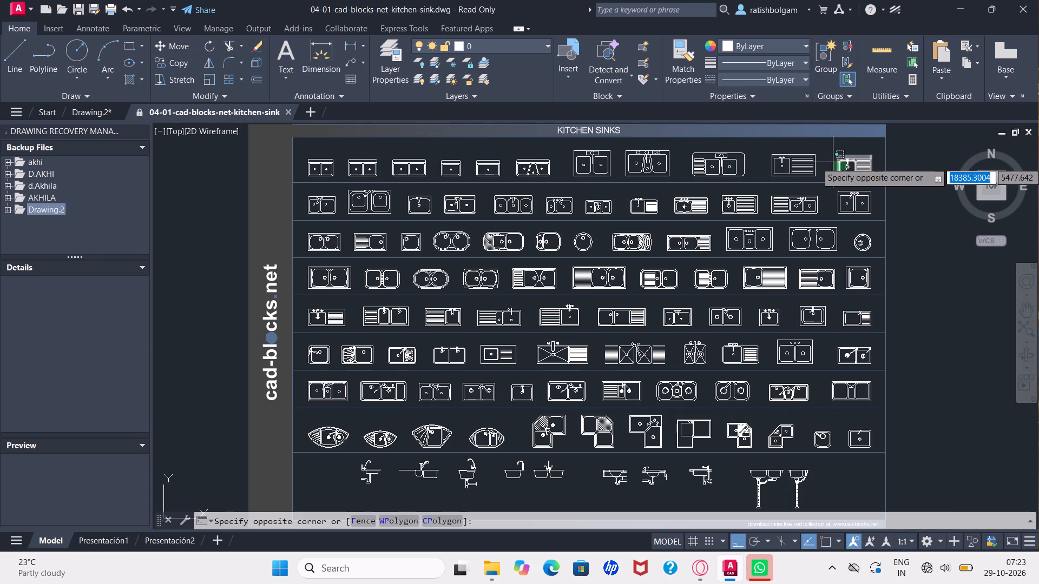
key(Escape)
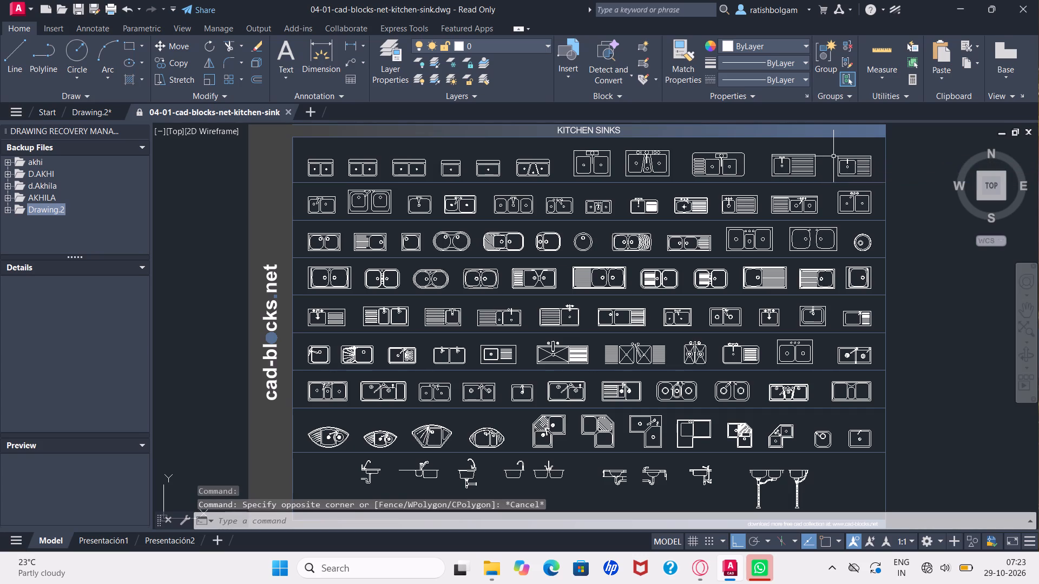
click(834, 152)
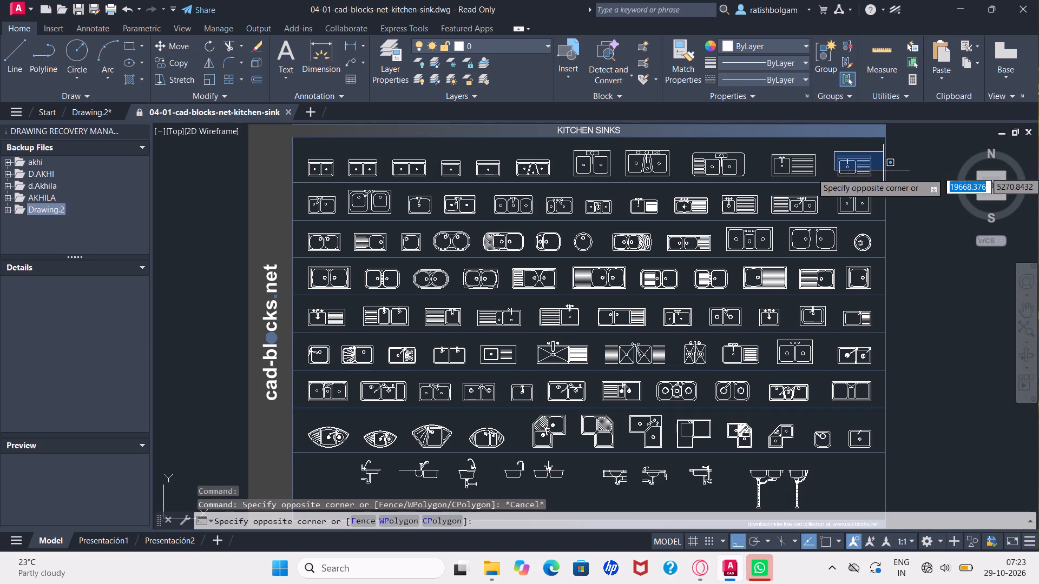
click(882, 189)
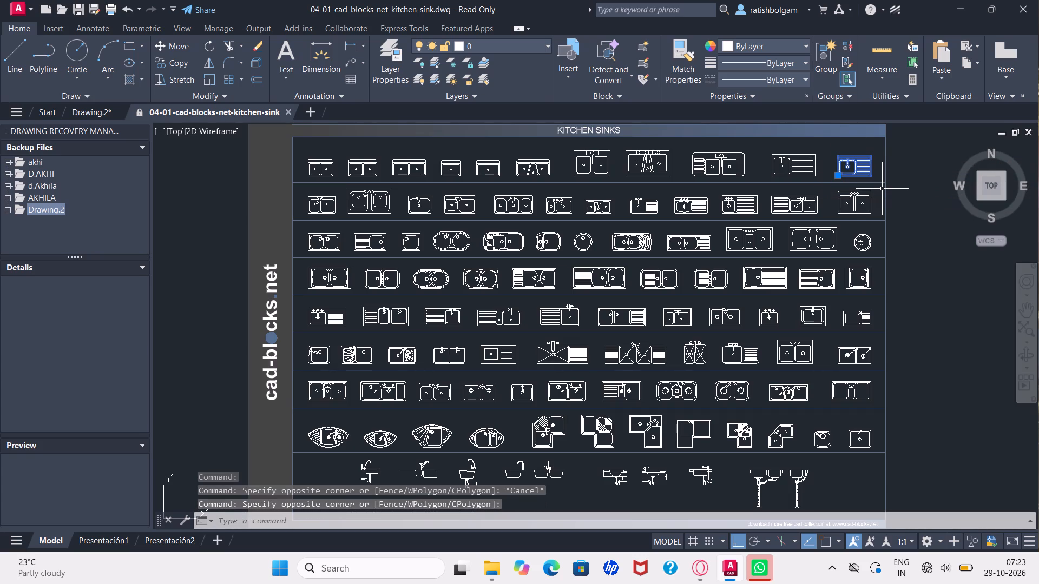
key(ctrl+c)
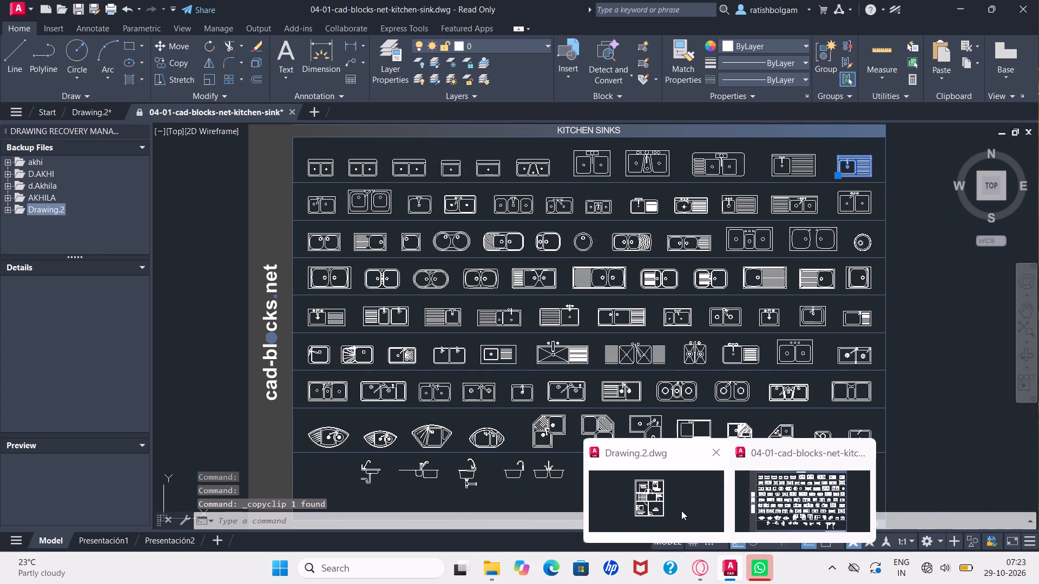
Paste the copied sink block into Drawing.2, in the empty space beside the floor plan.
click(679, 507)
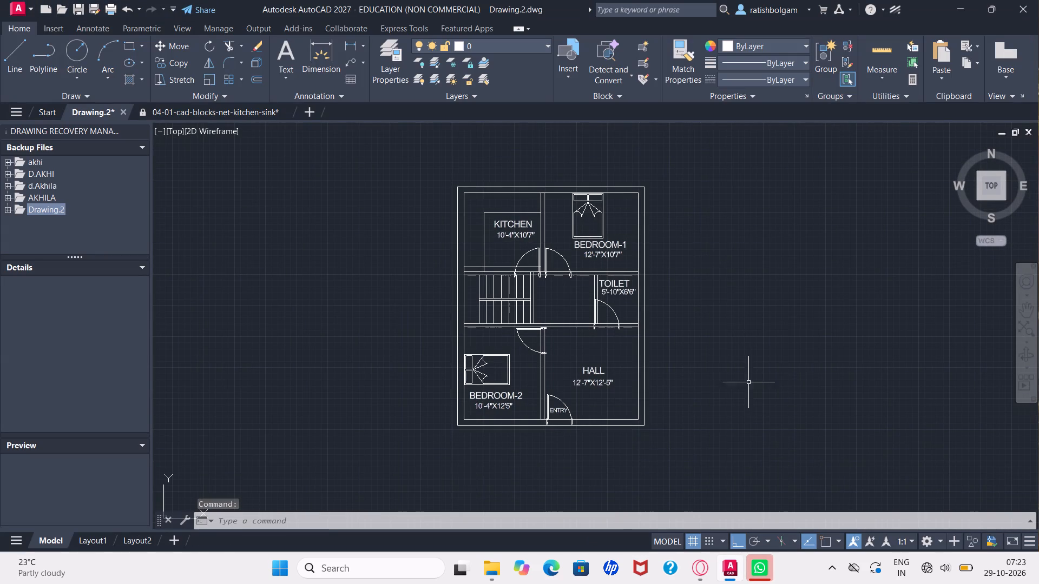
key(ctrl+v)
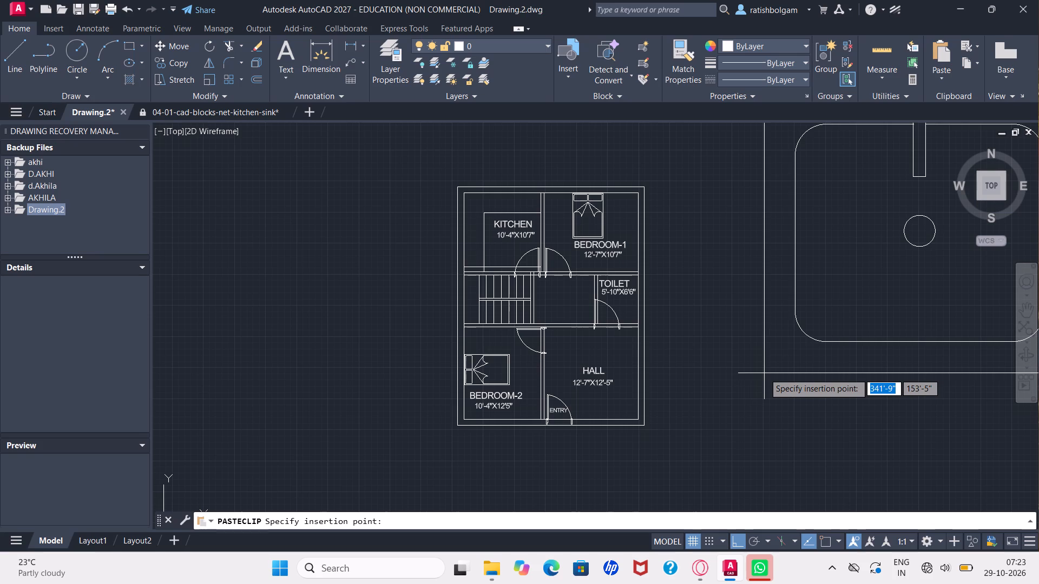
ctrl+scroll(763, 377, down, 5)
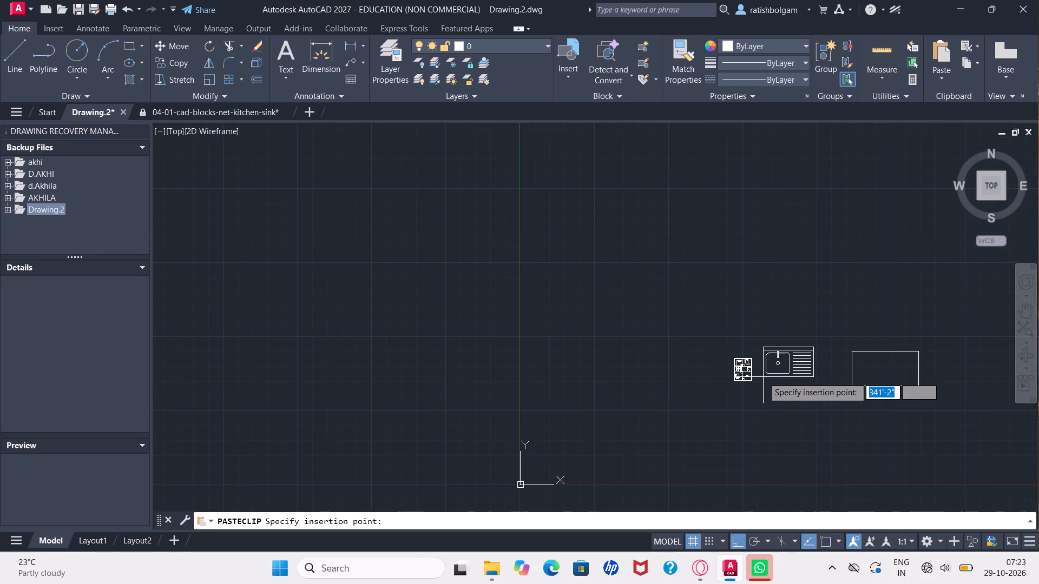
ctrl+scroll(763, 377, up, 3)
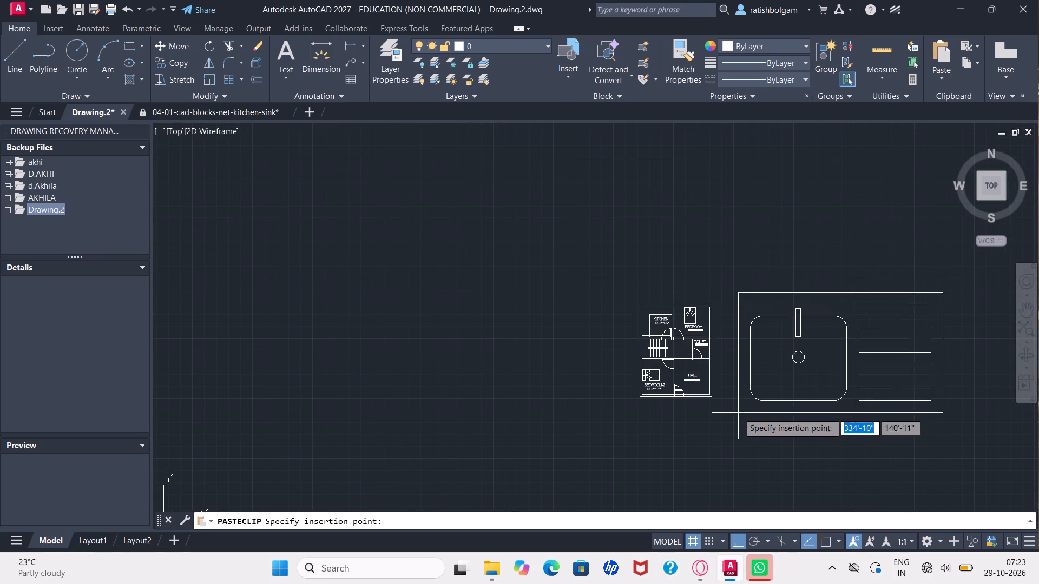
click(739, 422)
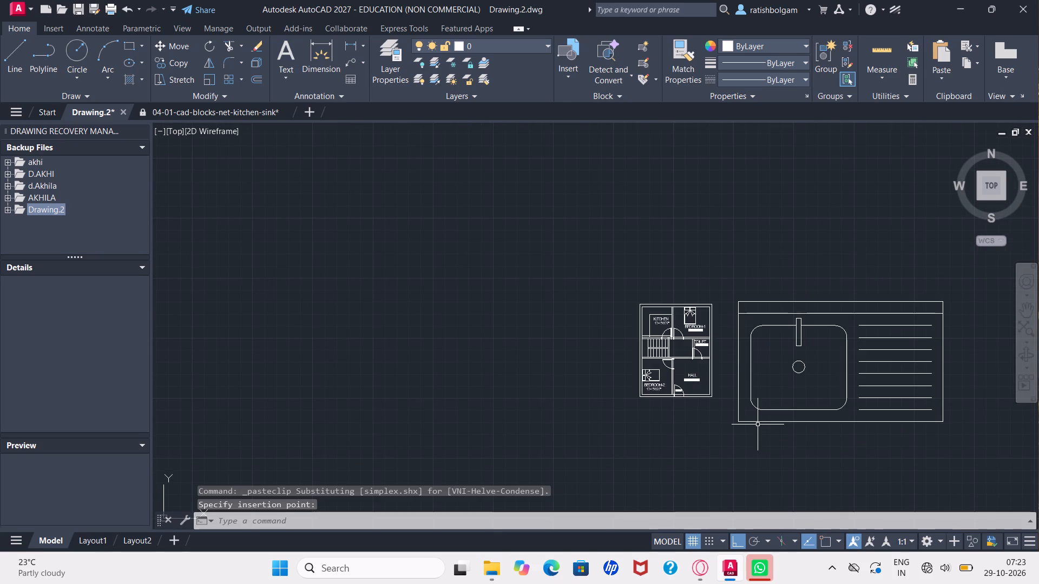
Scale the pasted sink down to suit the floor plan, using a base point on its lower edge.
text(sc)
key(Return)
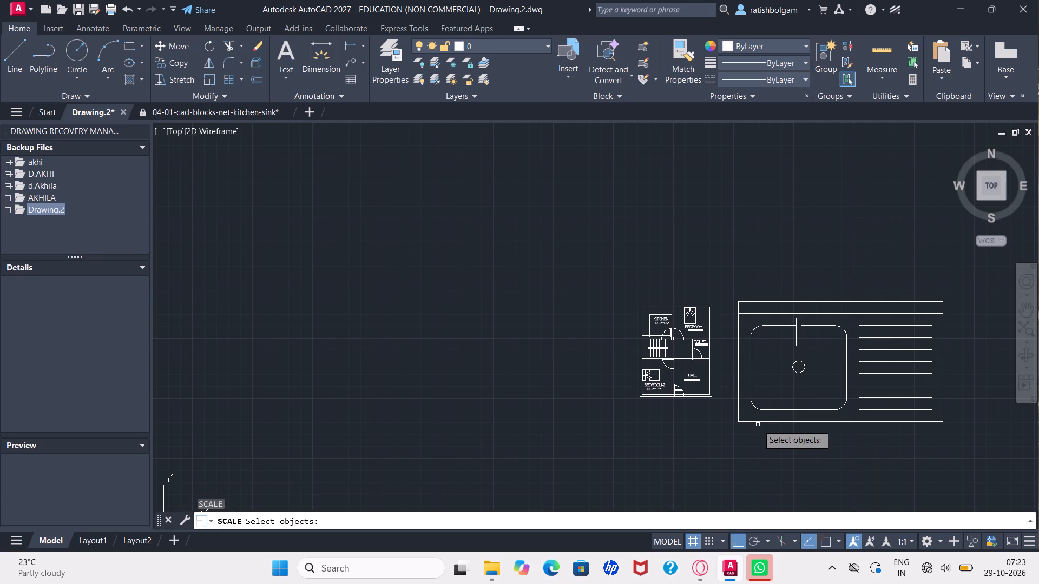
click(758, 421)
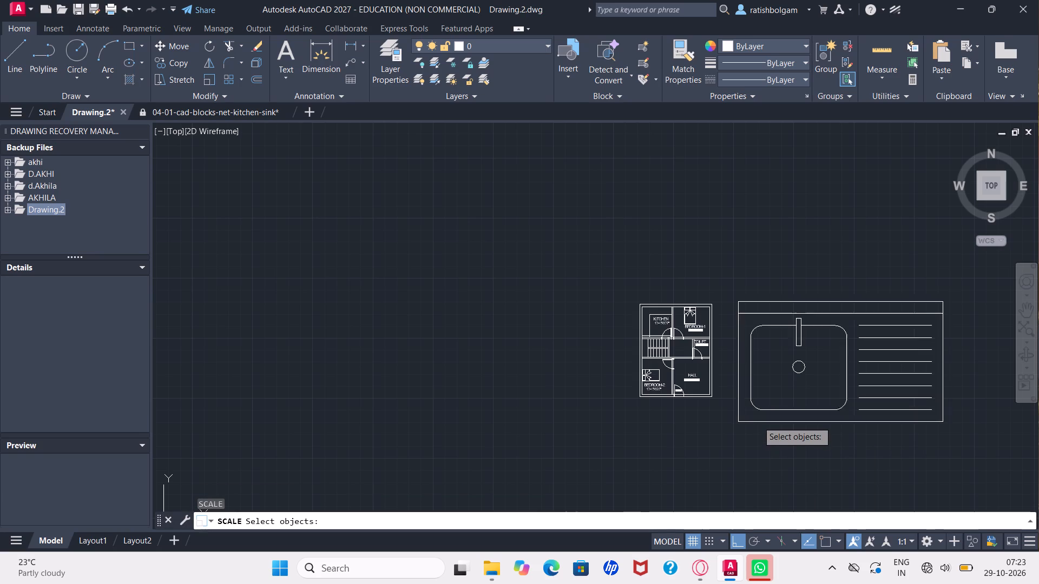
key(Return)
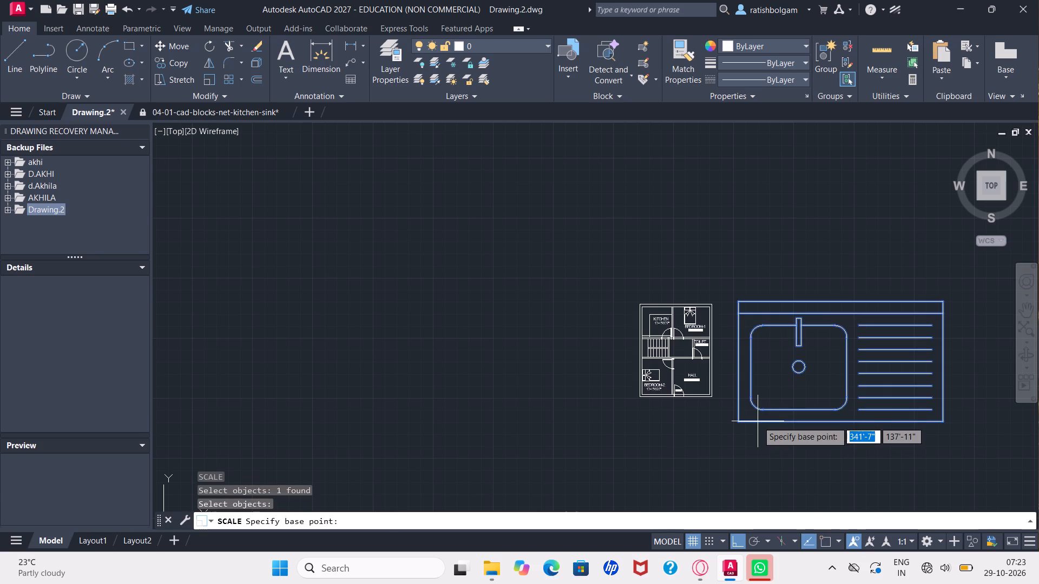
click(758, 421)
click(758, 421)
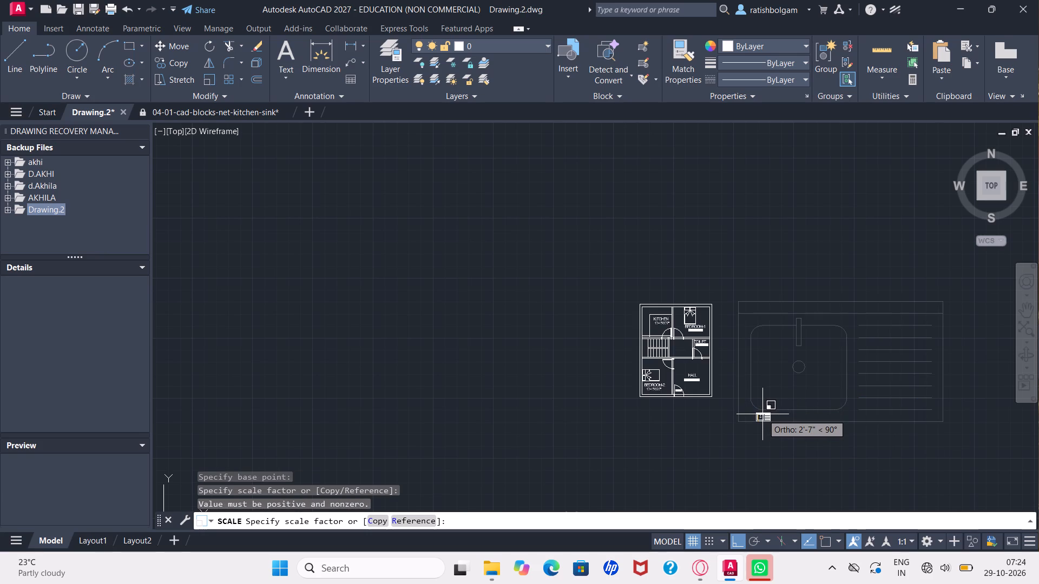
click(762, 414)
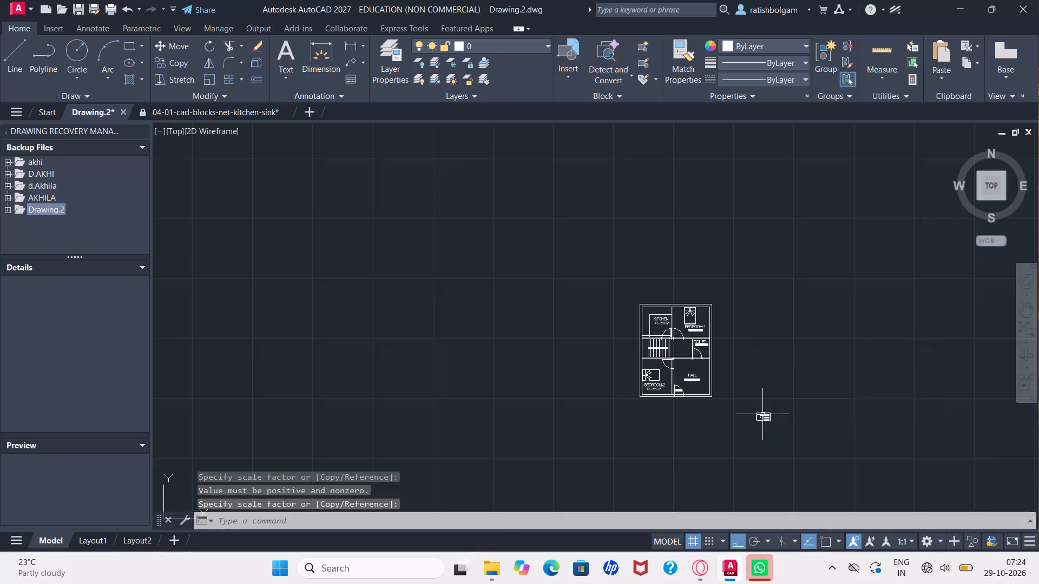
Rotate the reduced sink block 180° about a point at its edge.
text(ro)
key(Return)
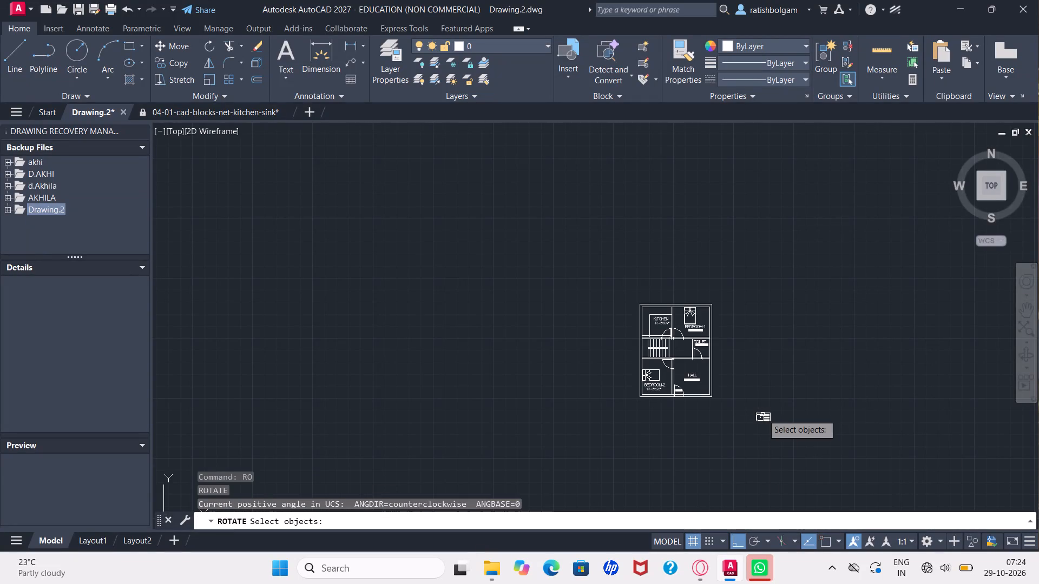
click(758, 414)
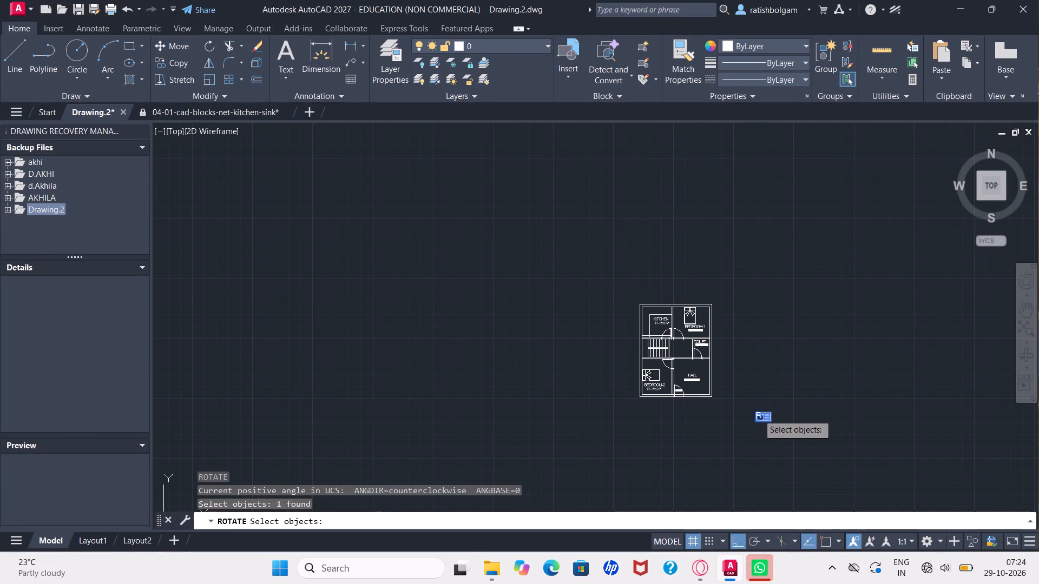
key(Return)
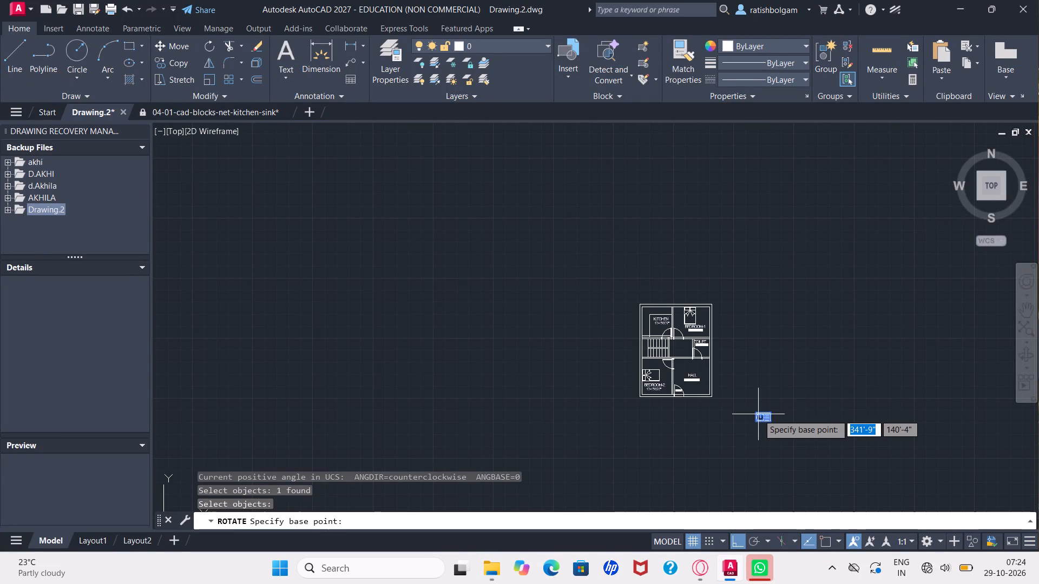
click(758, 414)
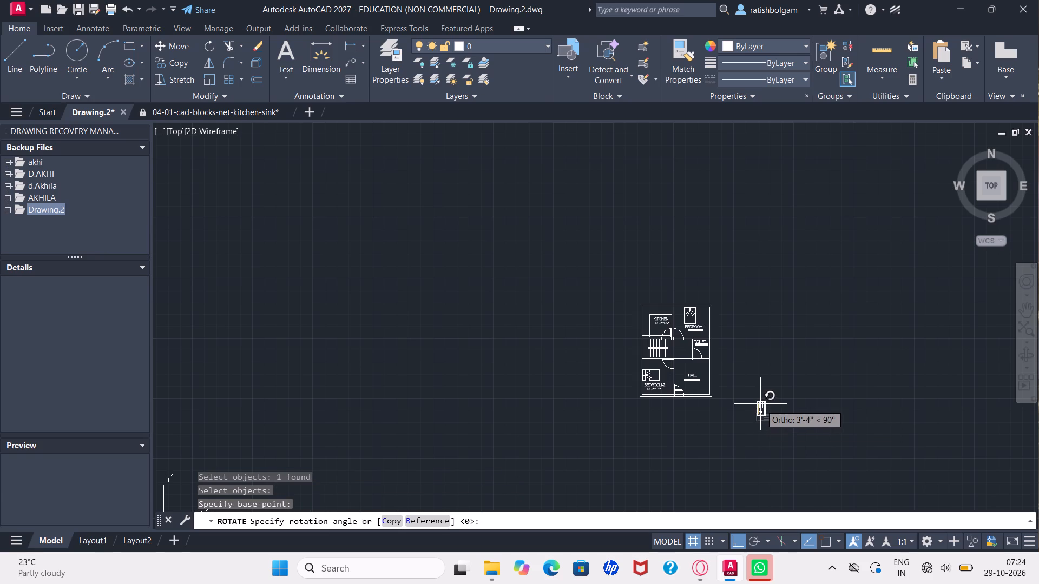
click(747, 408)
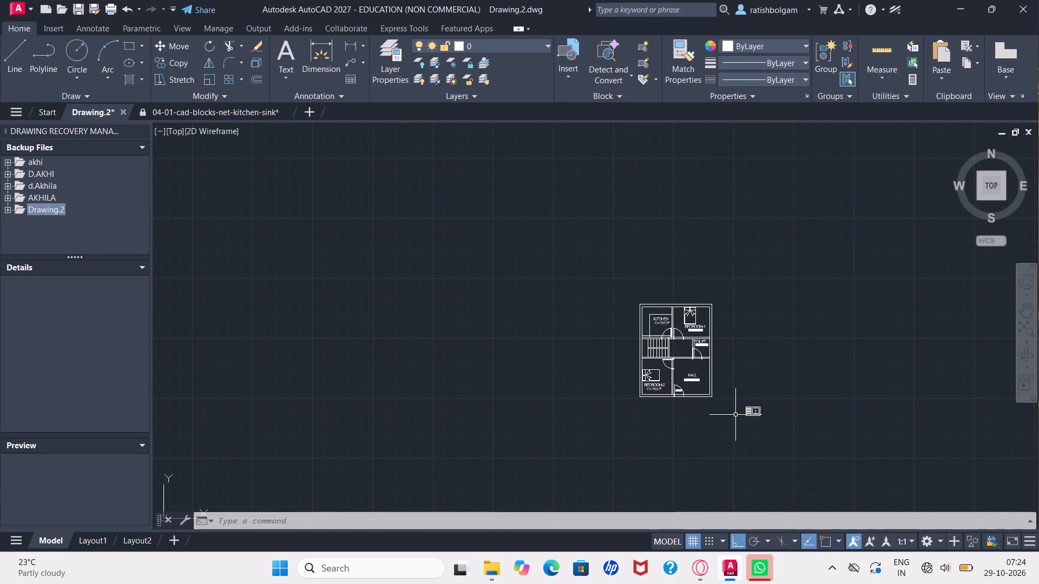
Mirror the sink block beside the floor plan about a horizontal line through it, erasing the source object.
text(mi)
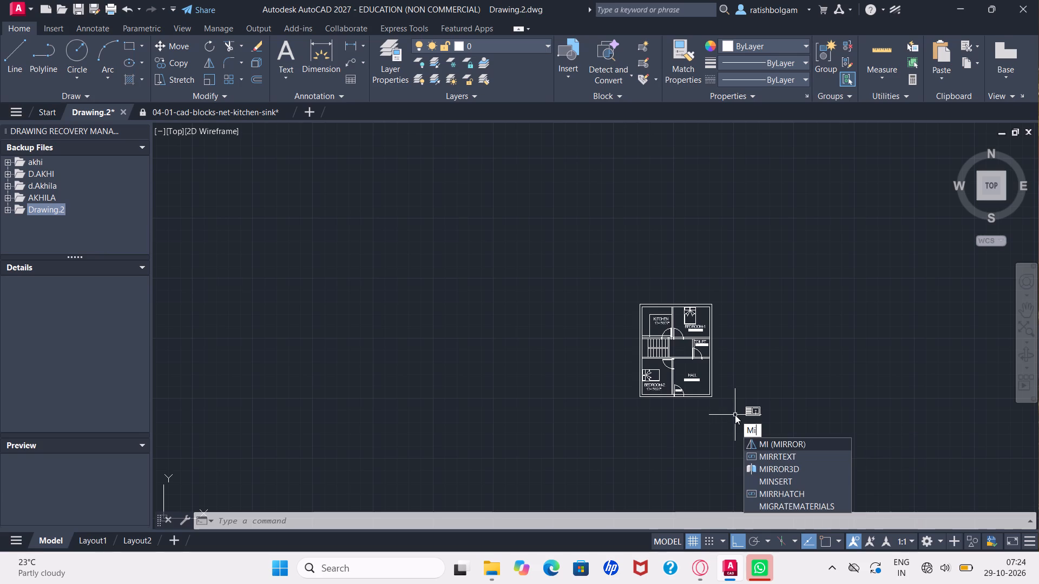
key(Return)
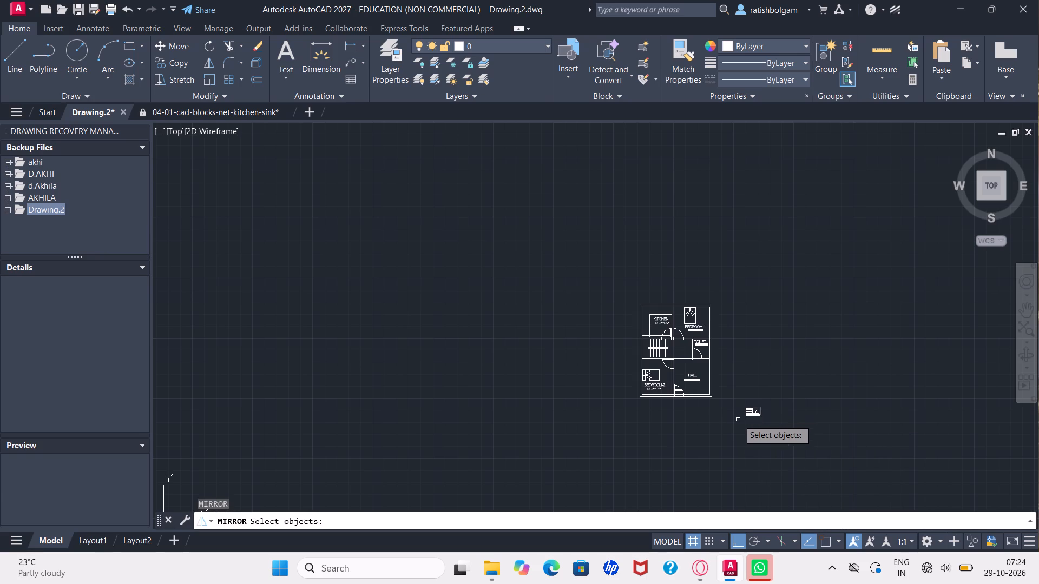
ctrl+scroll(738, 420, up, 1)
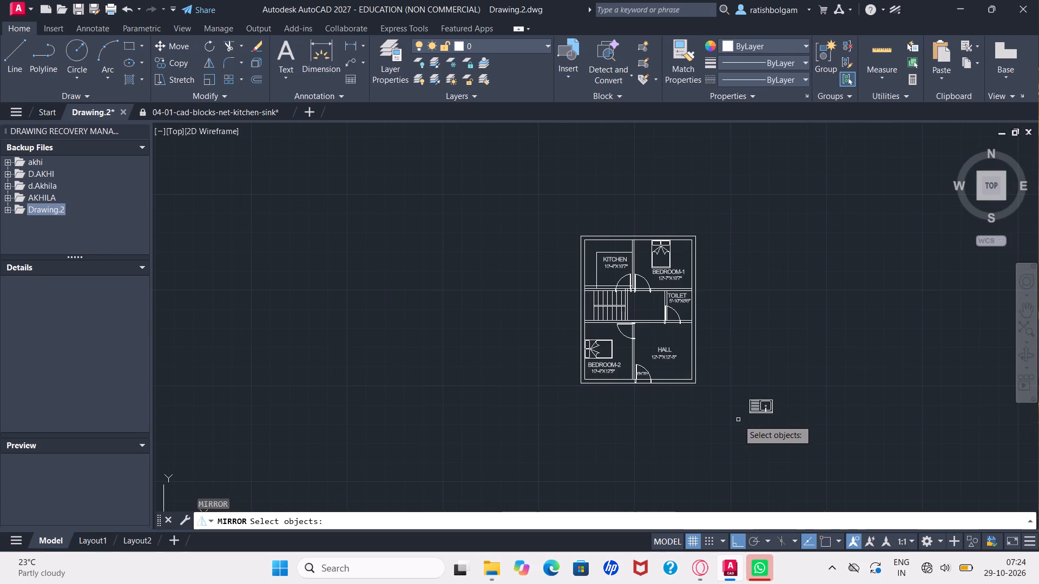
scroll(738, 420, right, 1)
click(755, 410)
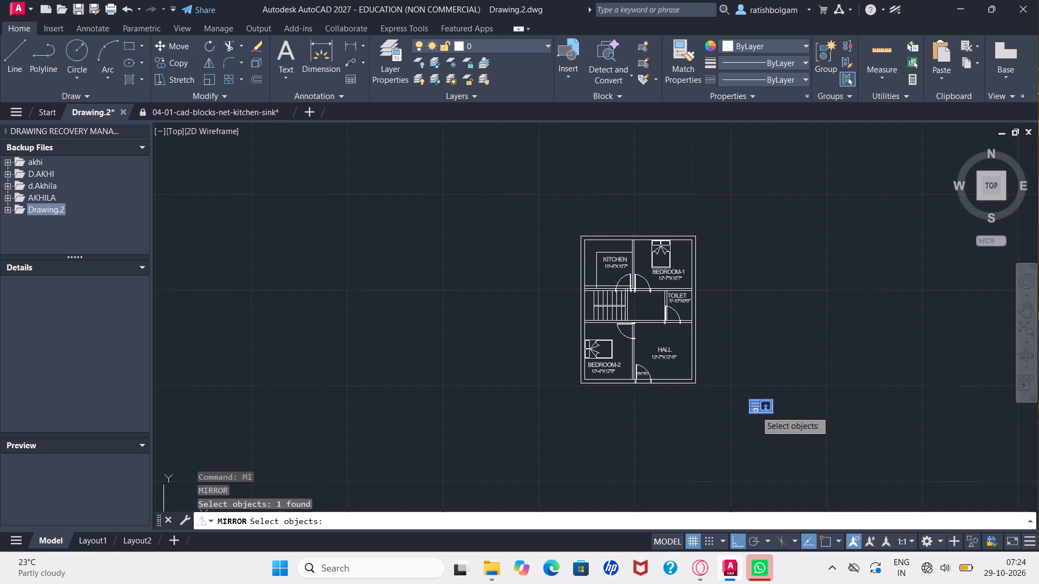
key(Return)
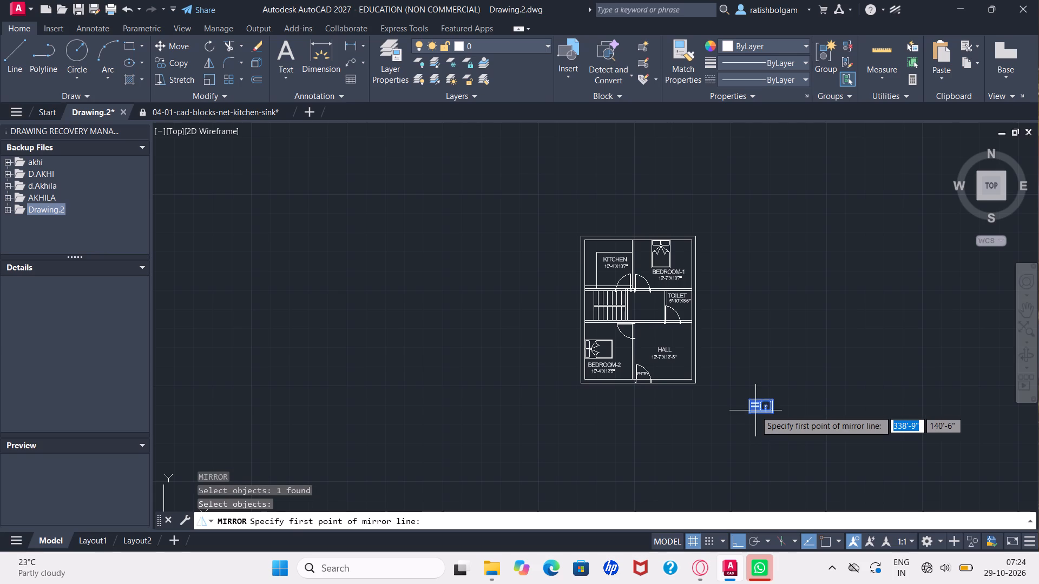
click(755, 410)
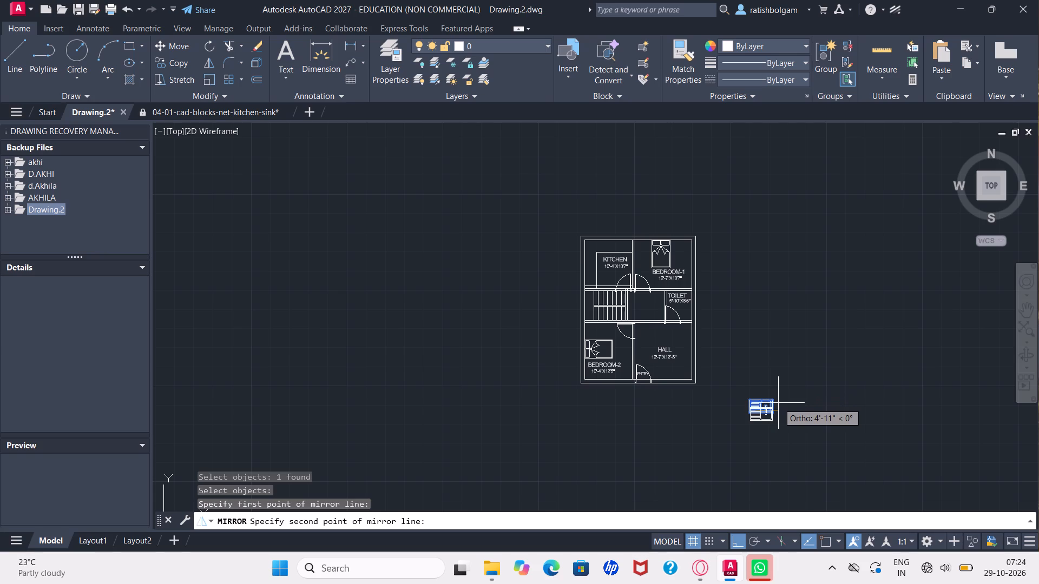
click(778, 403)
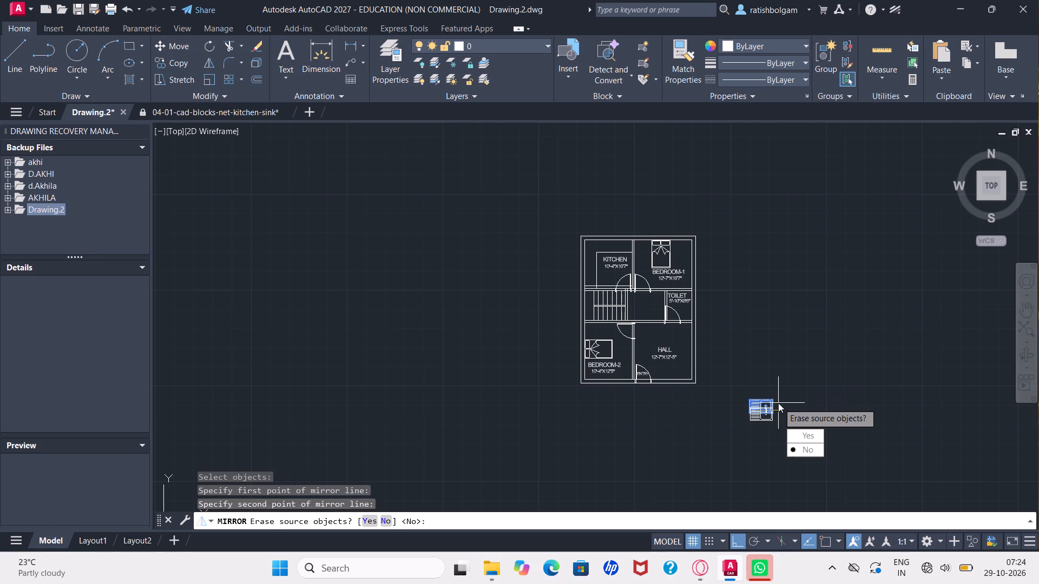
drag(791, 434, 778, 403)
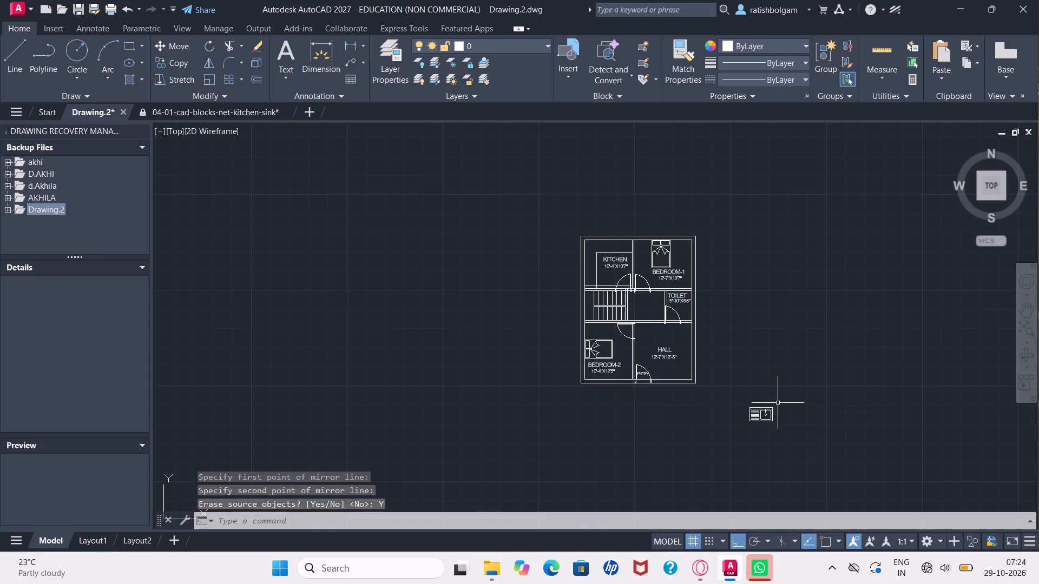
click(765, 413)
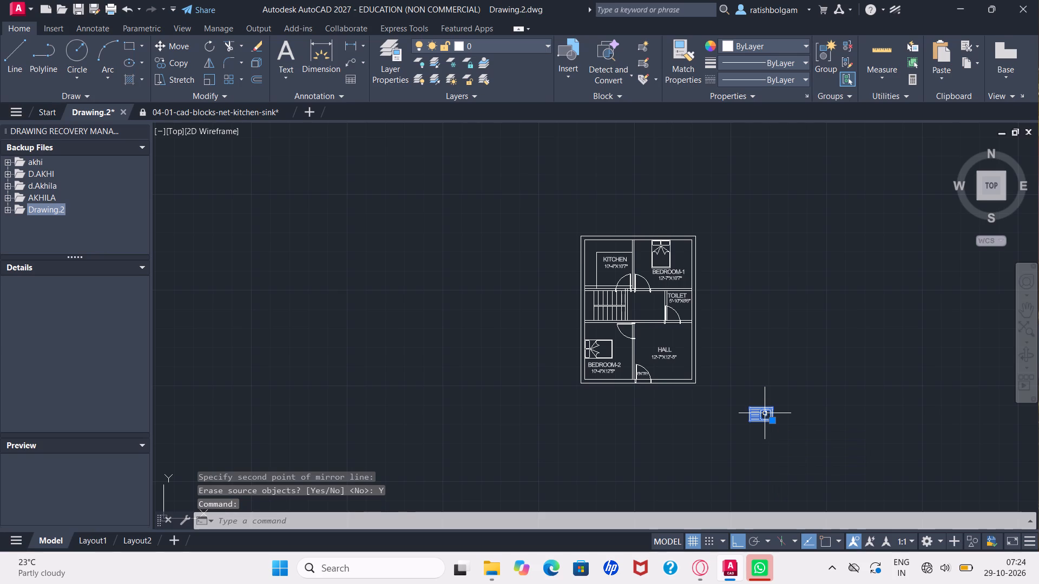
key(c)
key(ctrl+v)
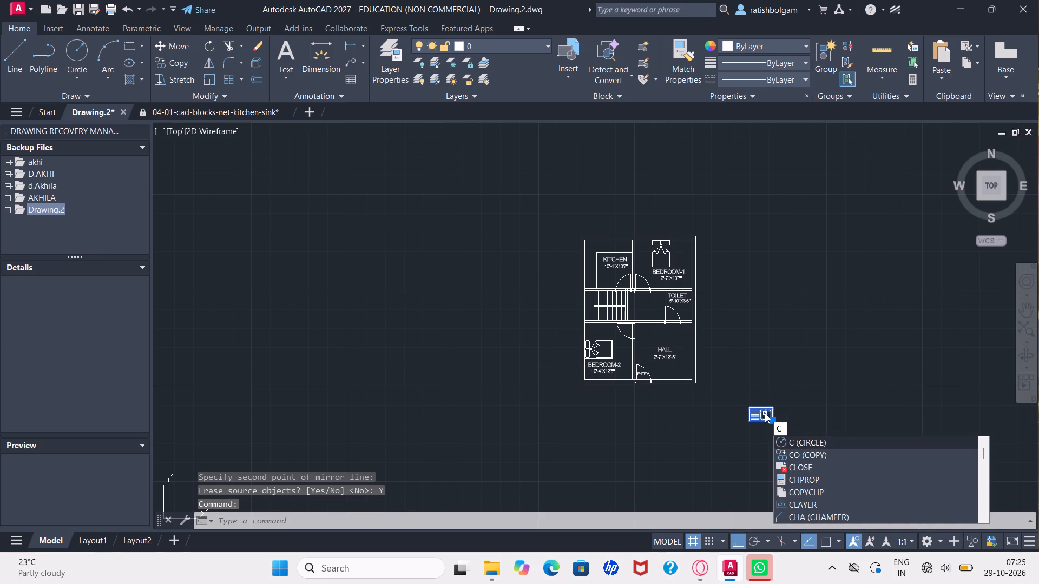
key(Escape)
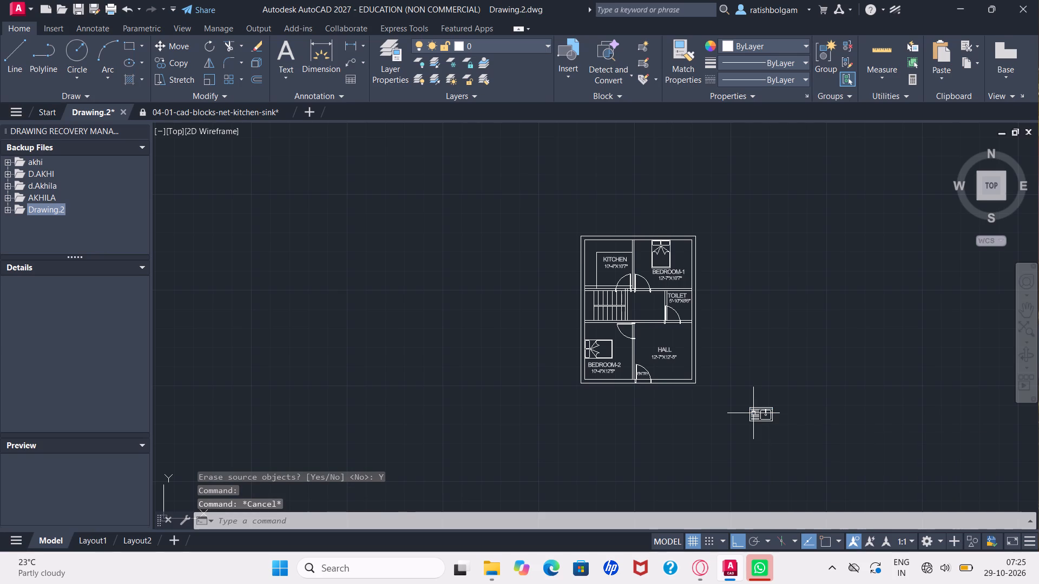
Copy the mirrored sink block and paste the copy onto the kitchen counter along the plan's upper wall.
click(753, 413)
key(ctrl+c)
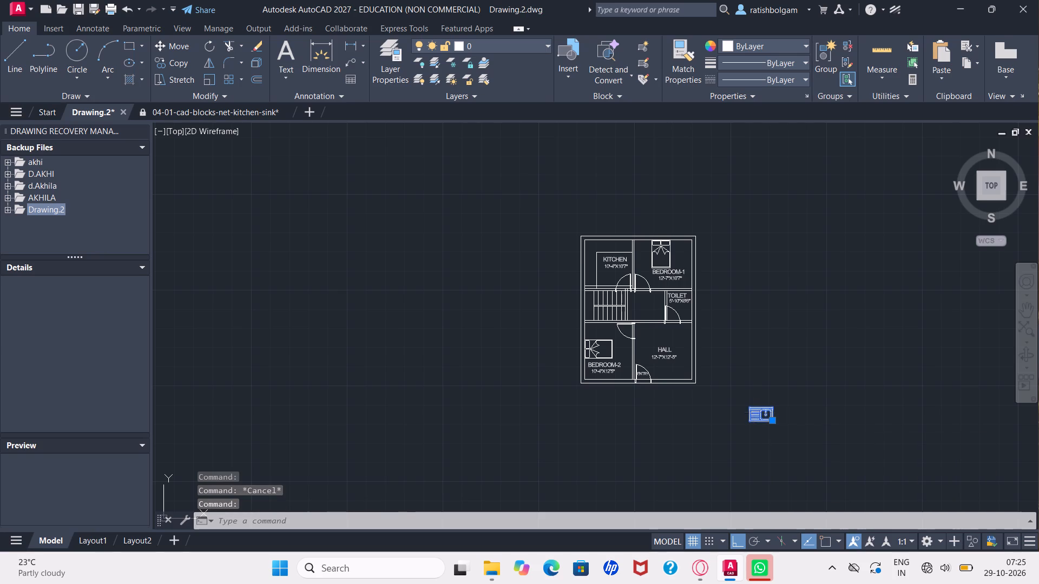
key(ctrl+v)
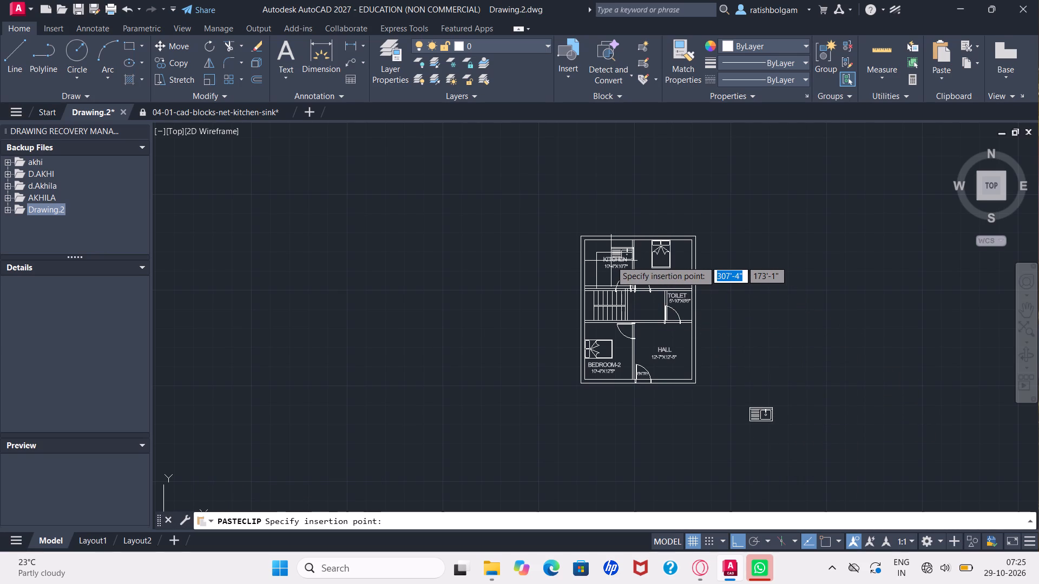
ctrl+scroll(611, 261, up, 3)
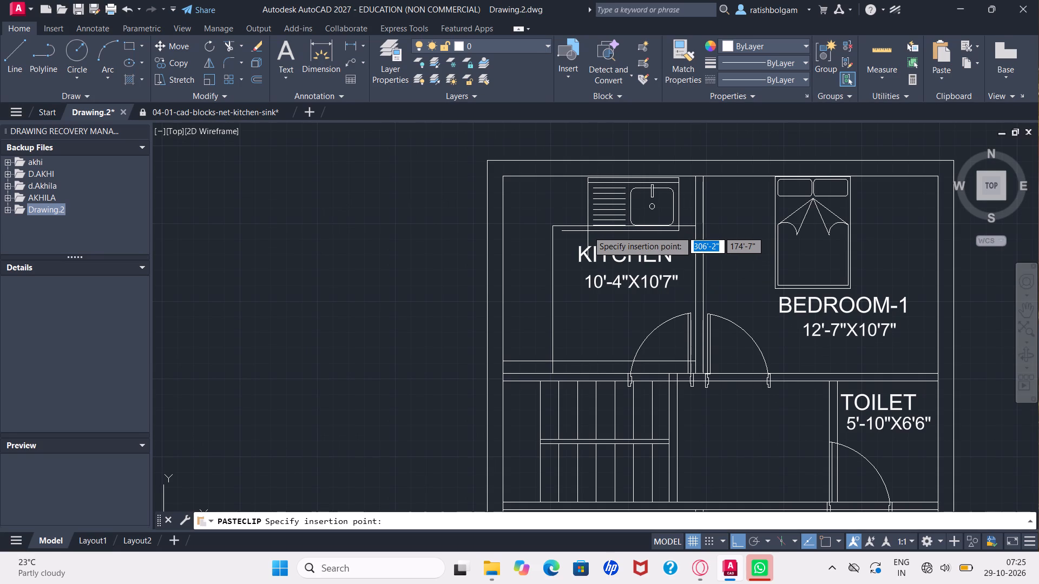
click(588, 231)
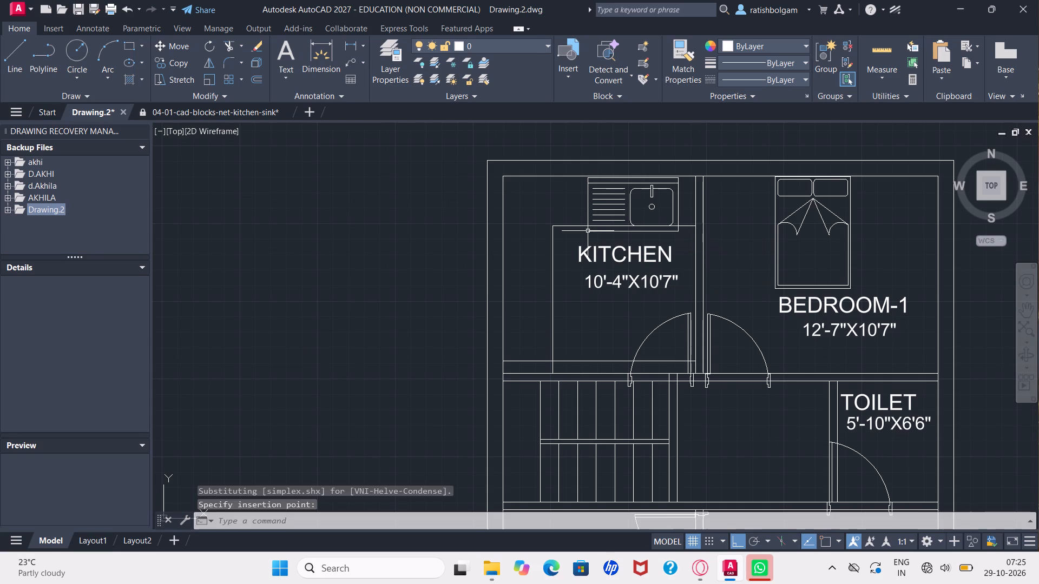
key(Escape)
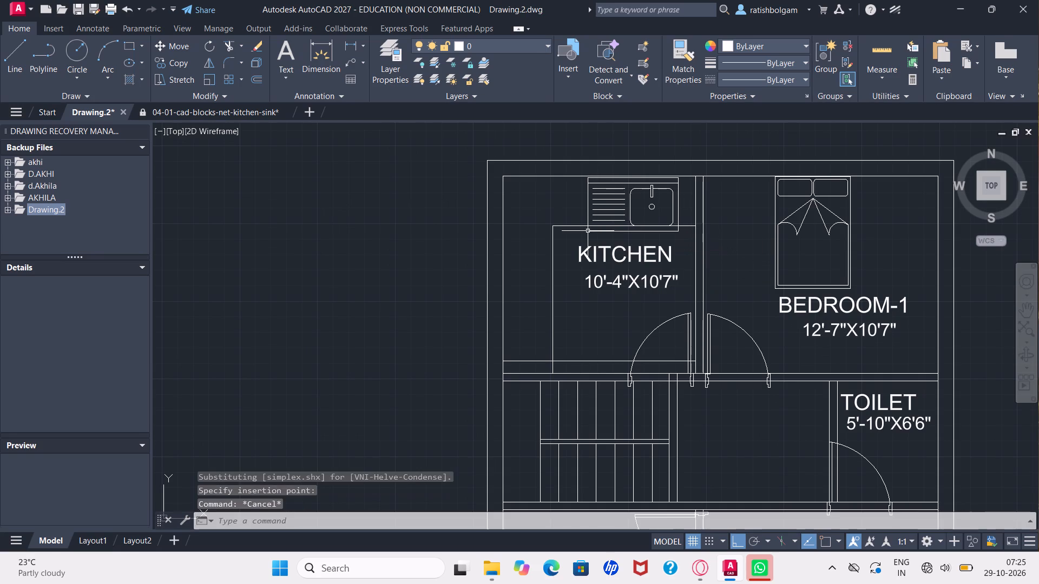
Scale the kitchen sink down to about half its size from a base point at its drainboard edge, so it fits the counter.
text(sc)
key(Return)
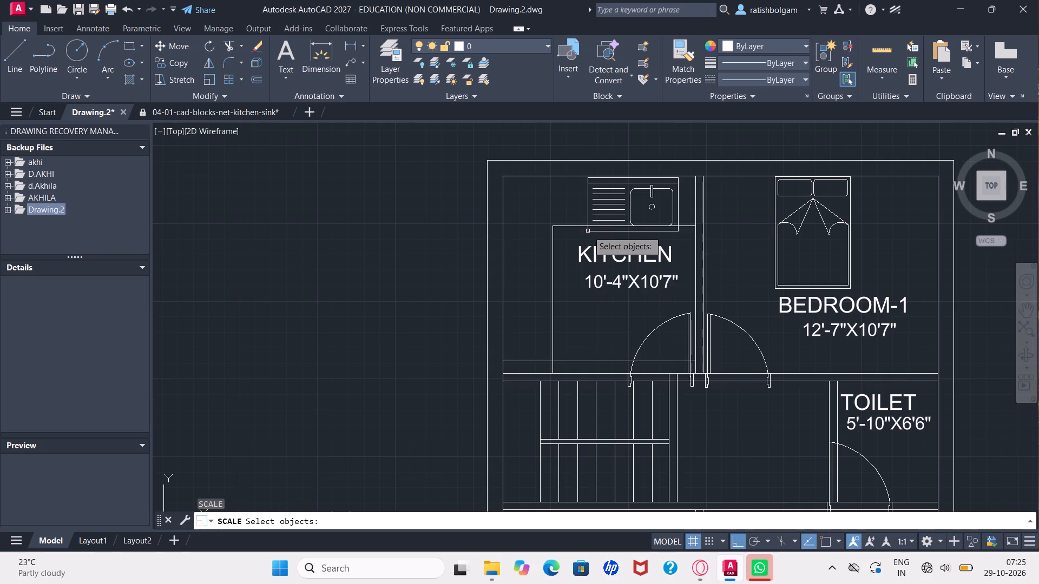
click(591, 211)
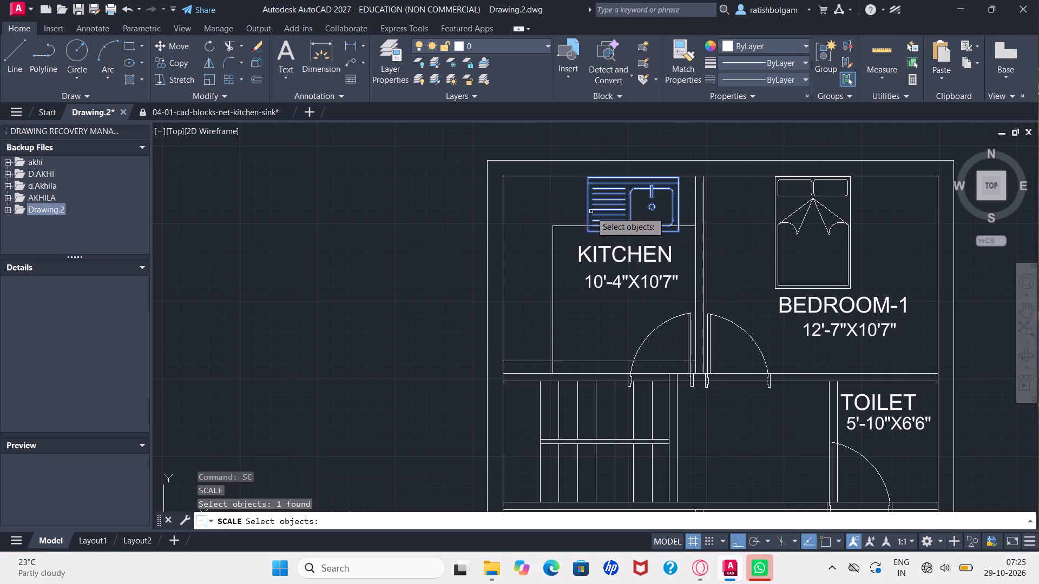
key(Return)
click(591, 211)
click(591, 211)
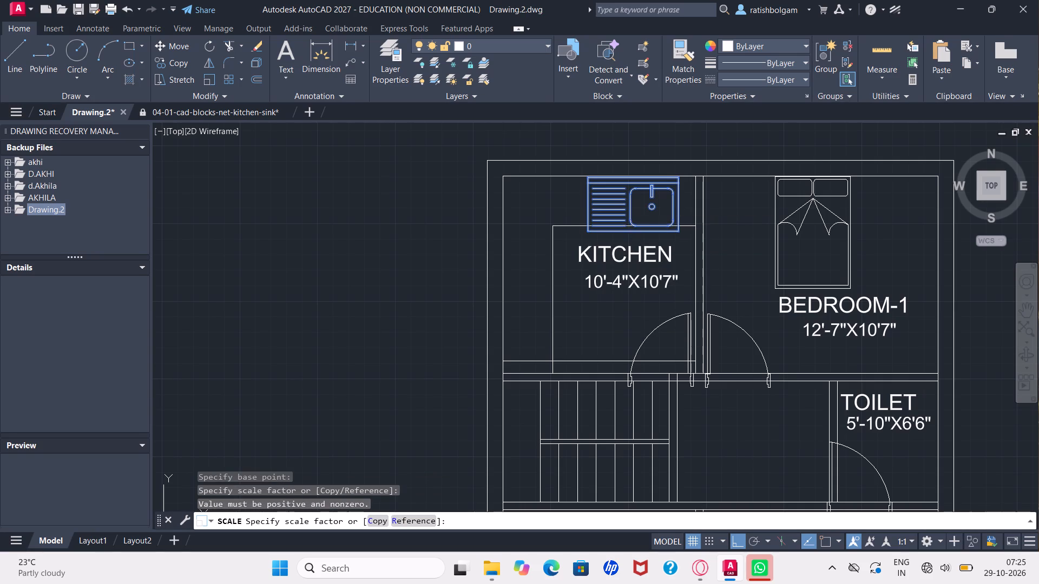
click(611, 188)
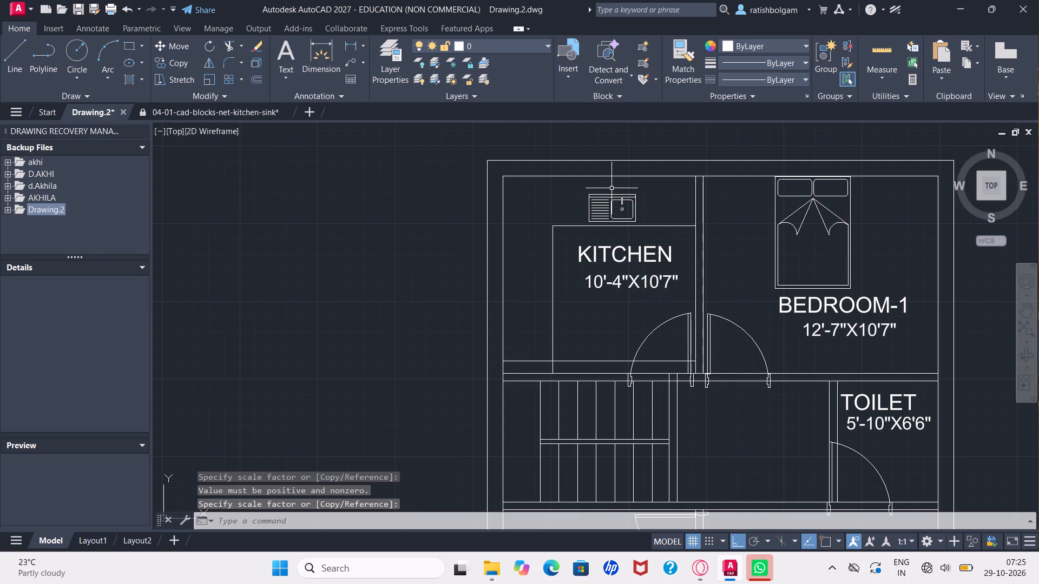
Move the reduced sink straight up a few inches towards the kitchen's upper wall, keeping it within the counter.
key(m)
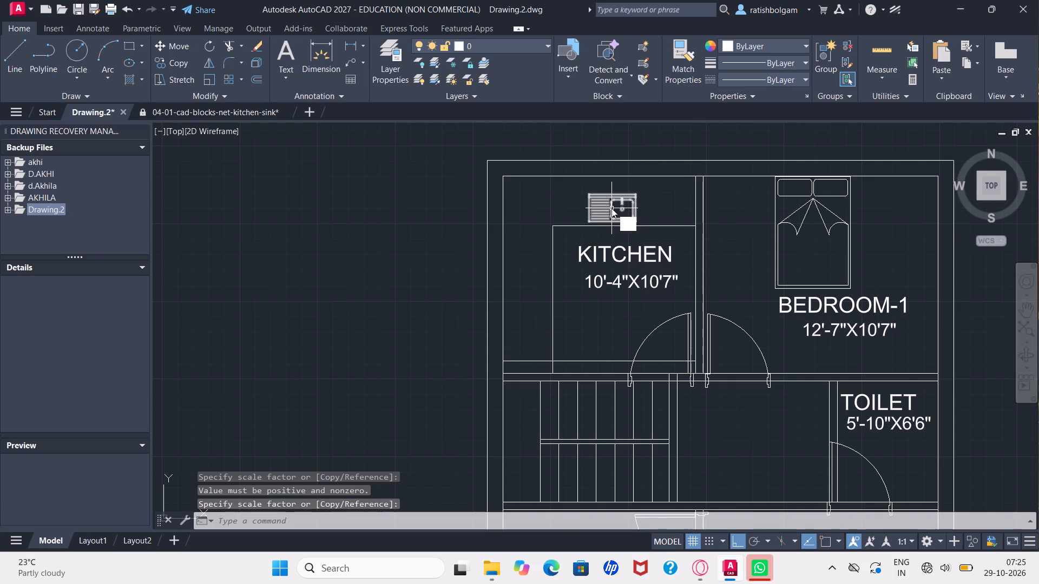
key(Return)
click(611, 208)
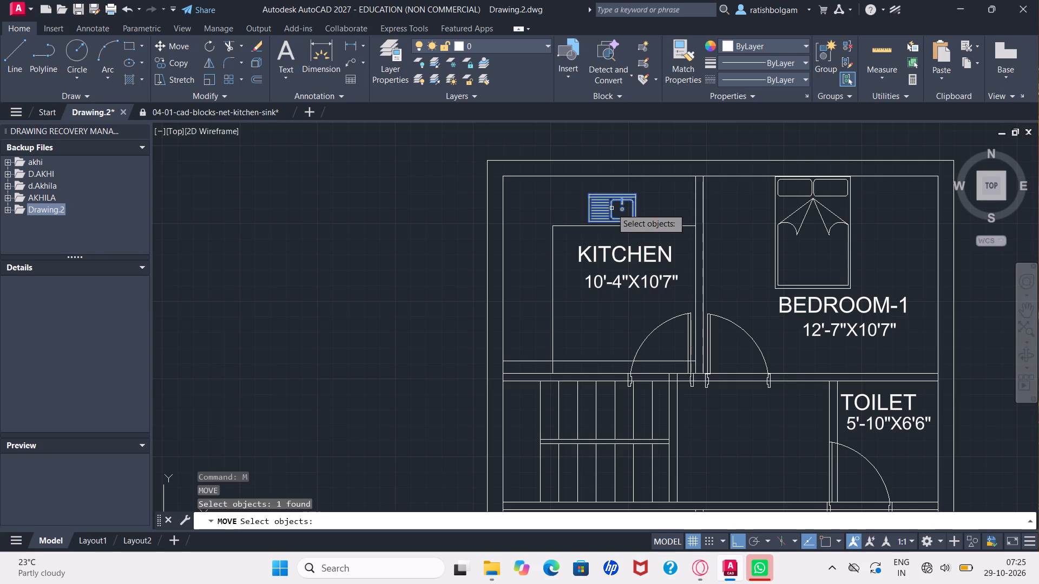
key(Return)
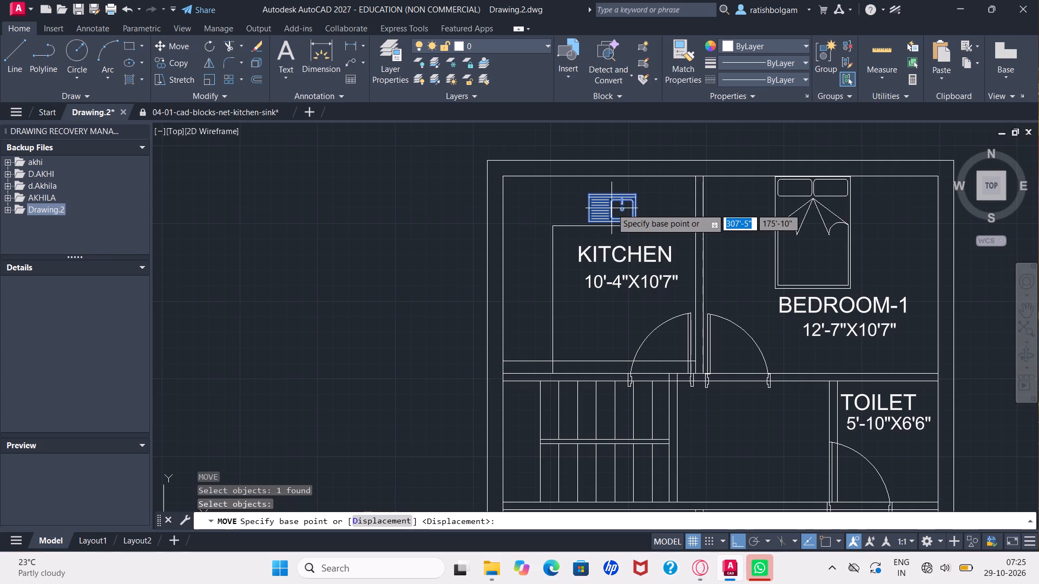
click(611, 208)
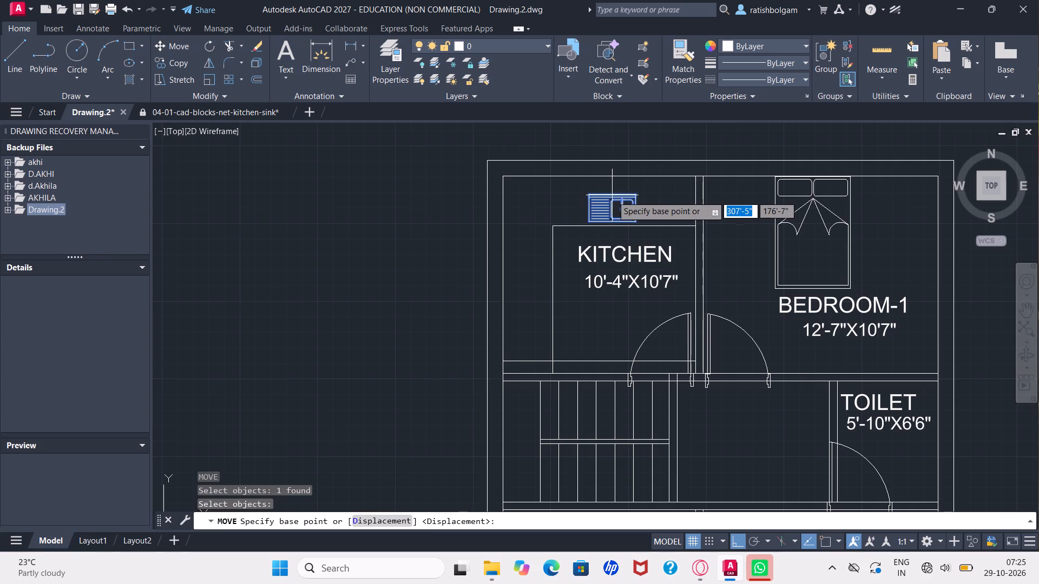
click(612, 201)
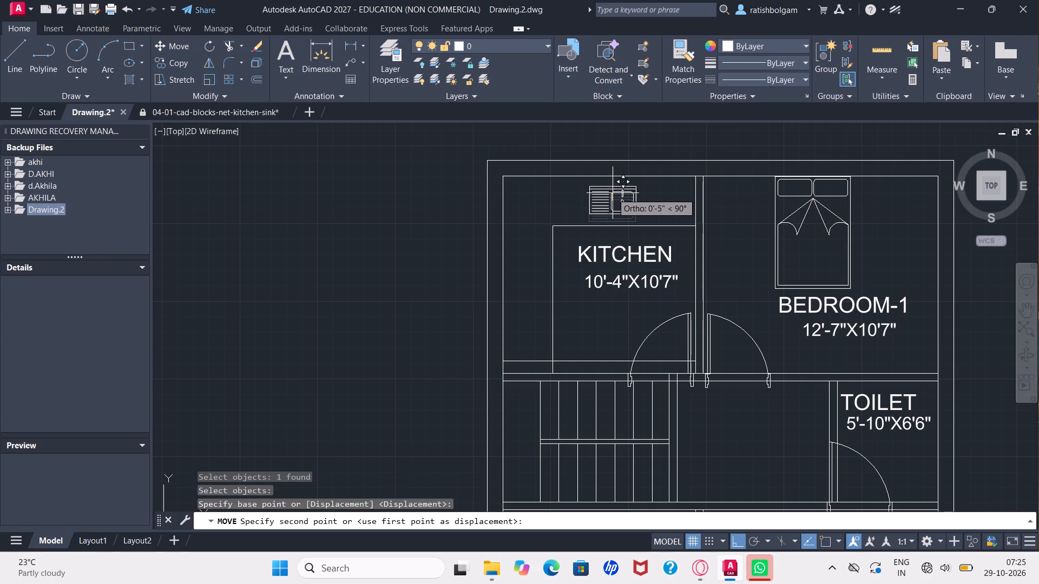
click(613, 190)
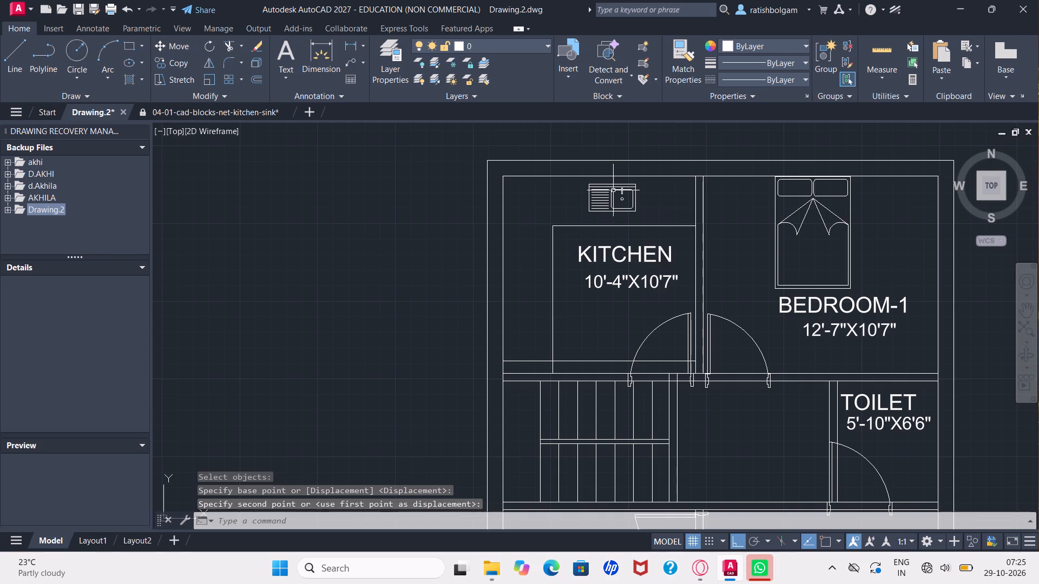
key(Escape)
ctrl+scroll(613, 190, down, 3)
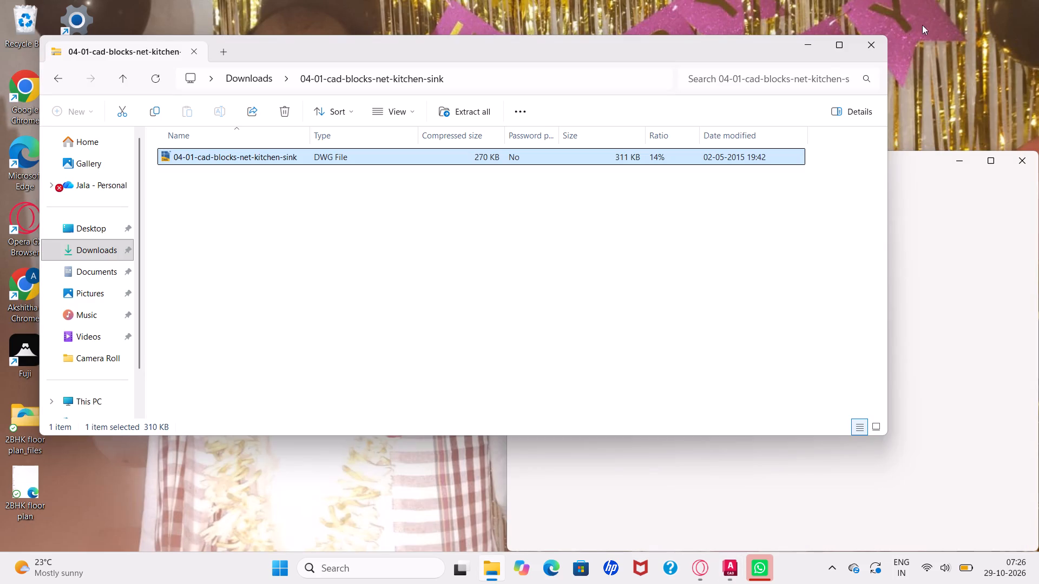
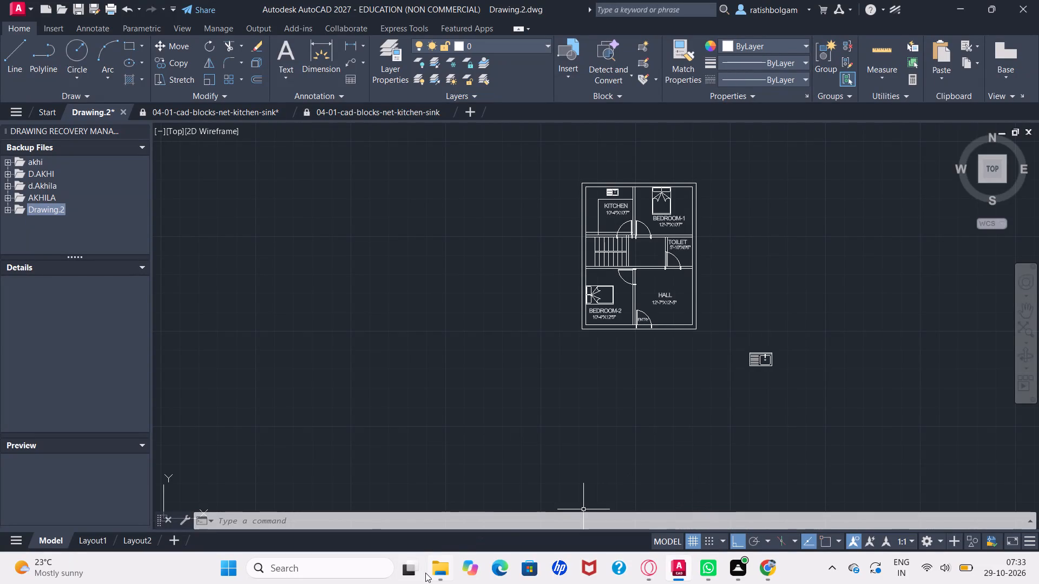
Open the 04-01-cad-blocks-net-kitchen-sink drawing from Downloads as read-only, look over its sink blocks, and return to Drawing.2.
click(439, 568)
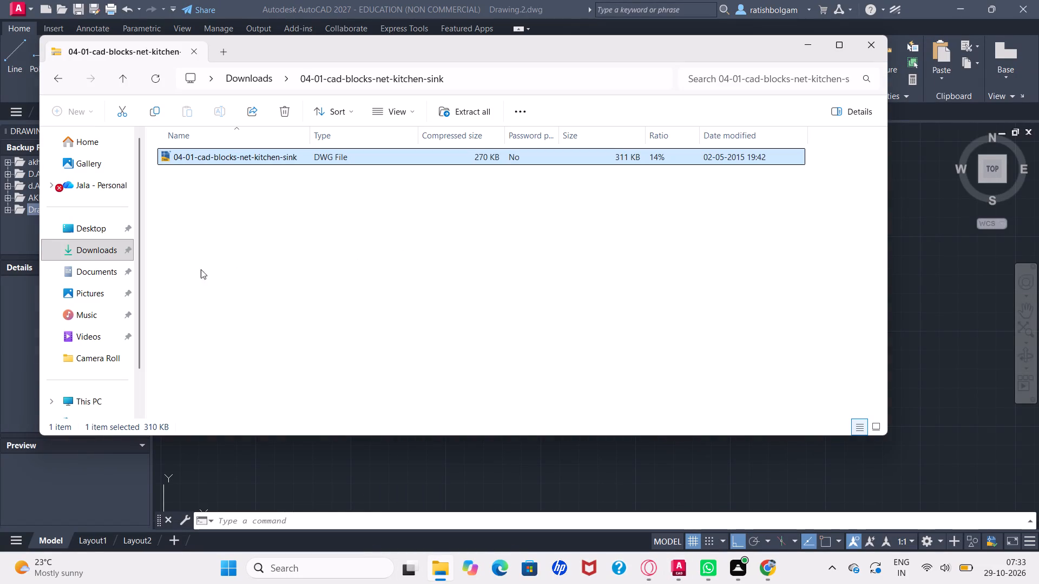
click(110, 249)
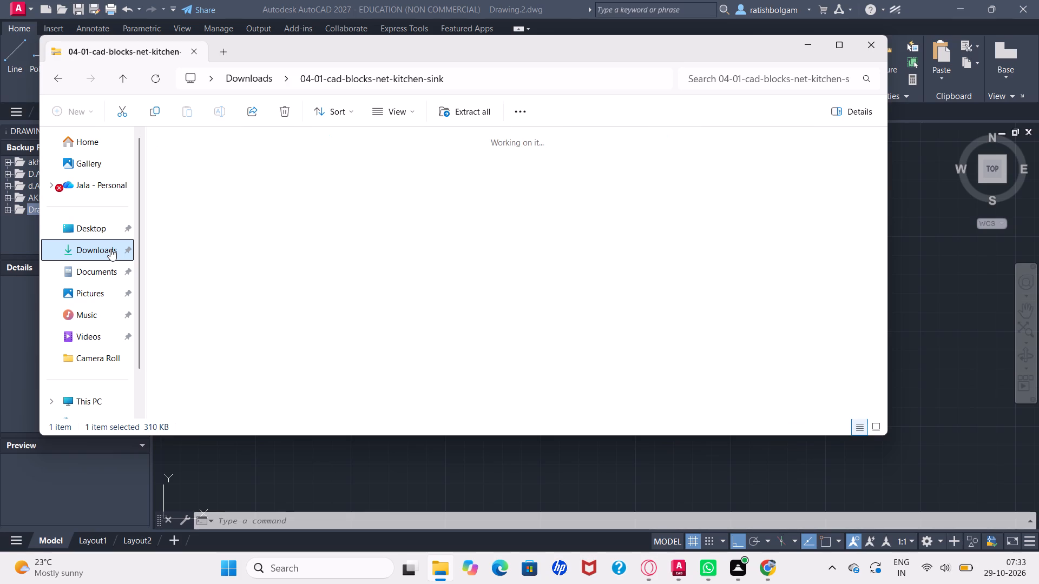
click(208, 209)
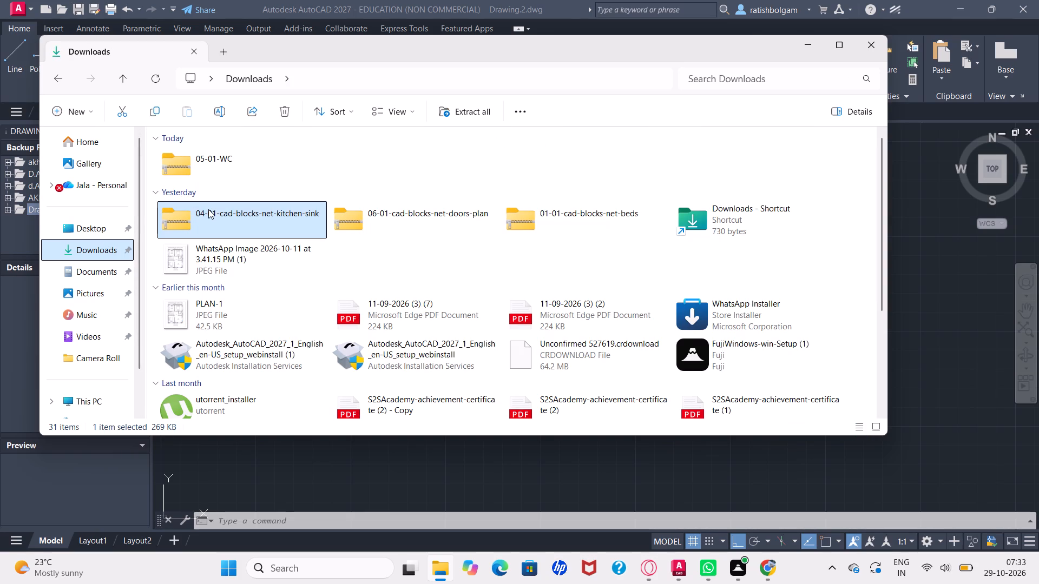
click(208, 209)
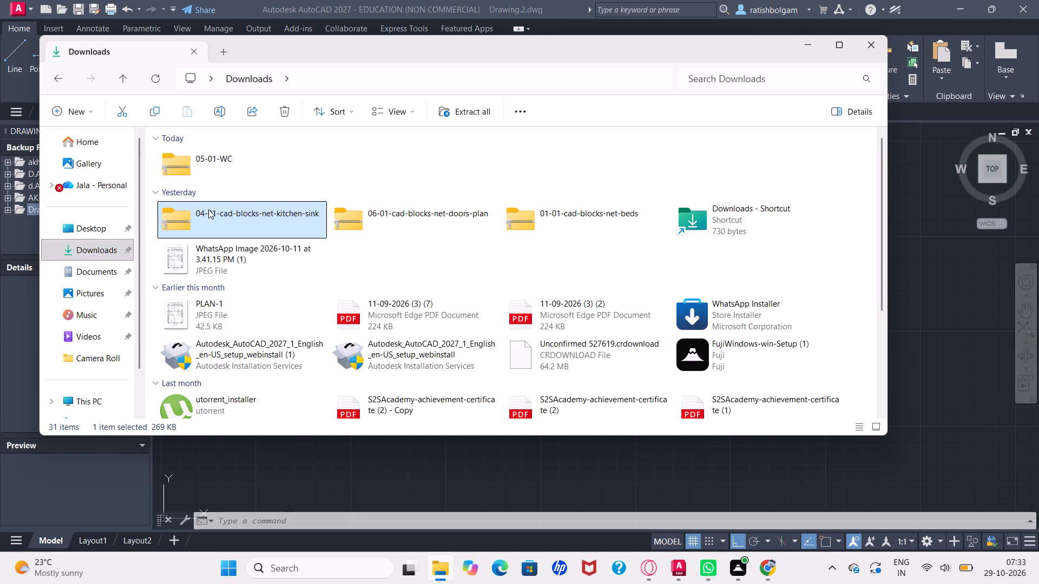
double_click(208, 209)
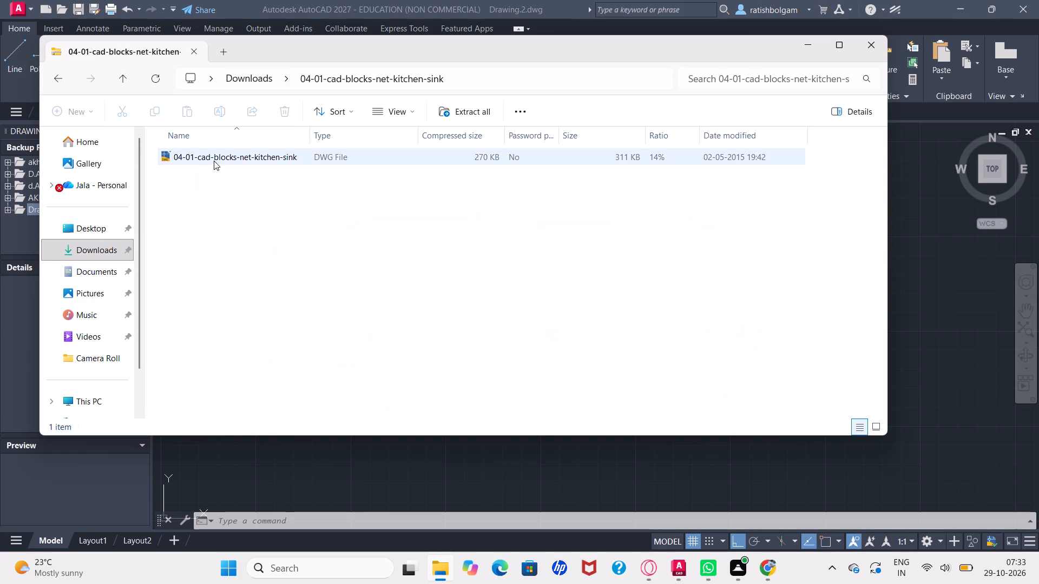
double_click(214, 158)
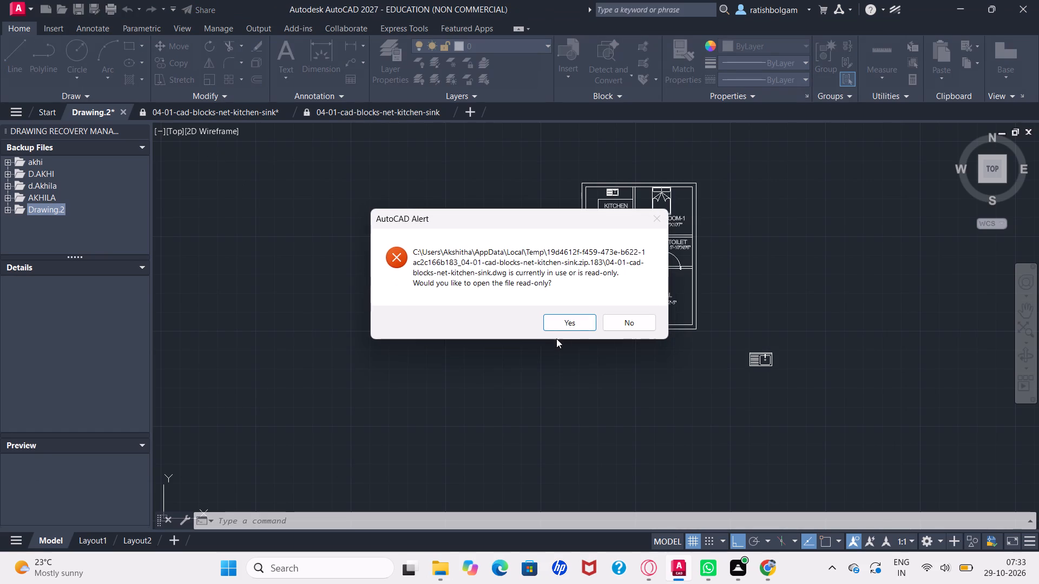
click(567, 323)
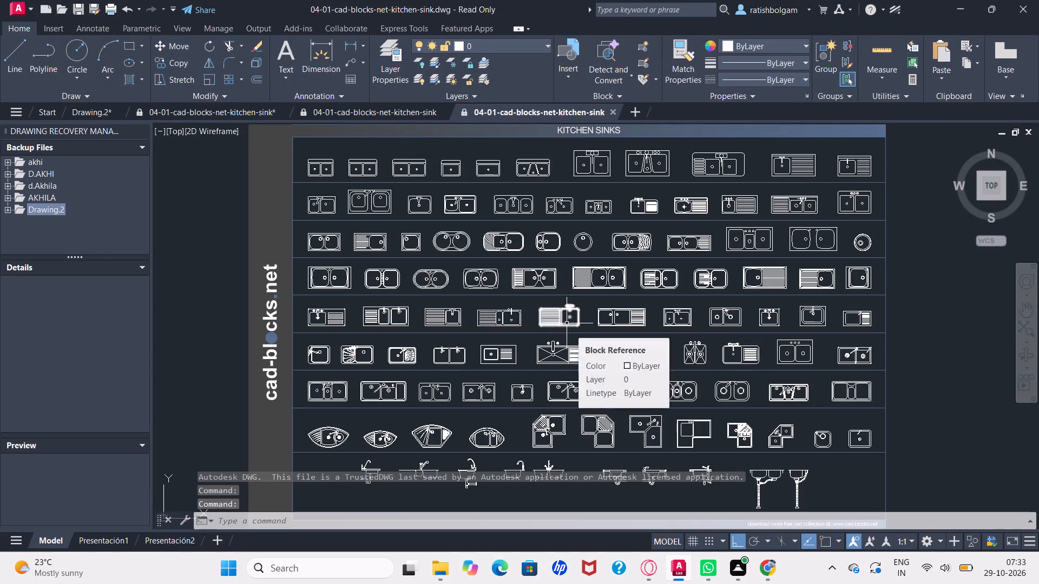
scroll(534, 362, down, 1)
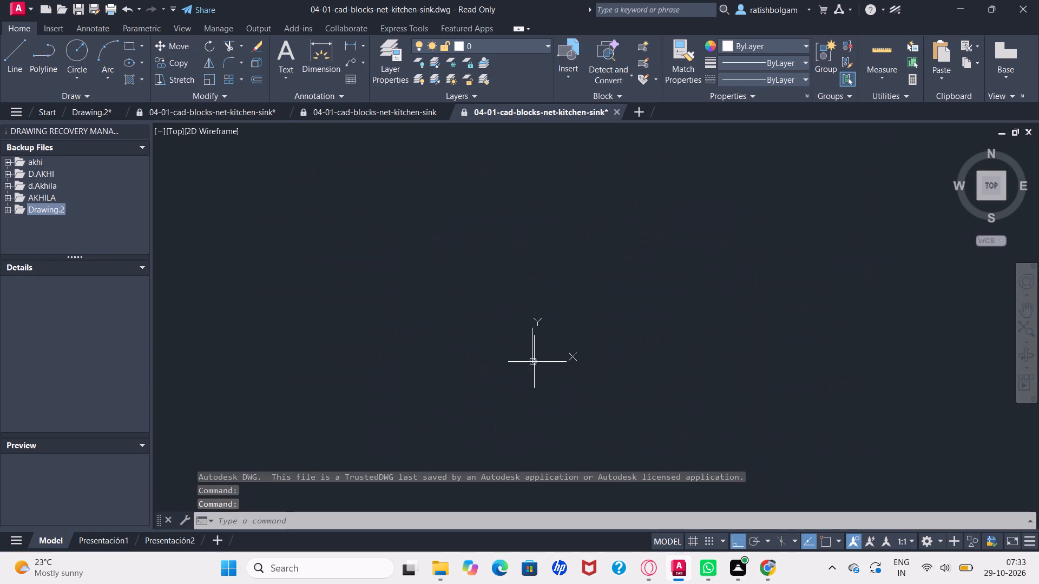
scroll(534, 362, down, 2)
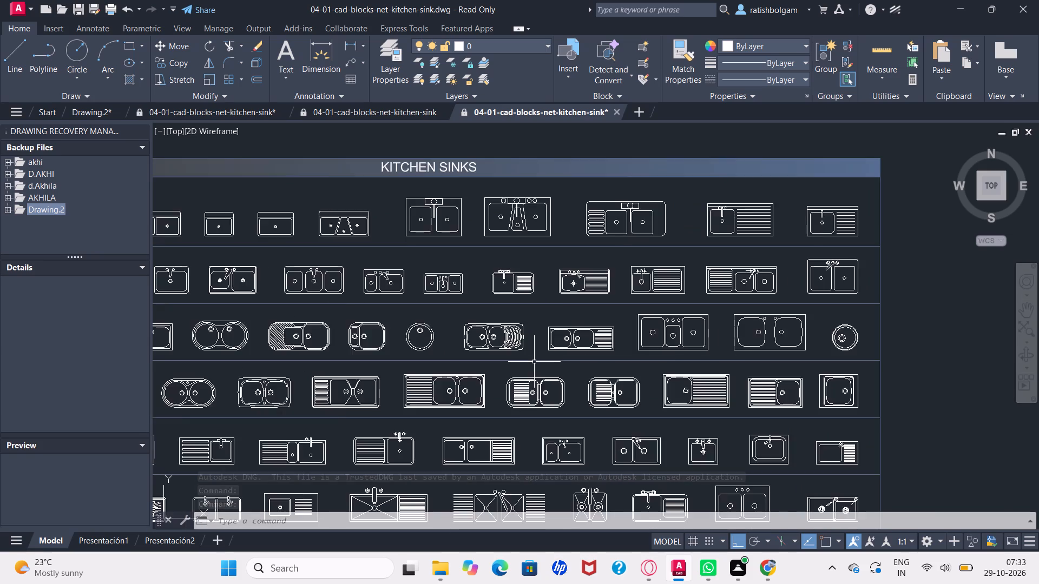
scroll(534, 362, down, 1)
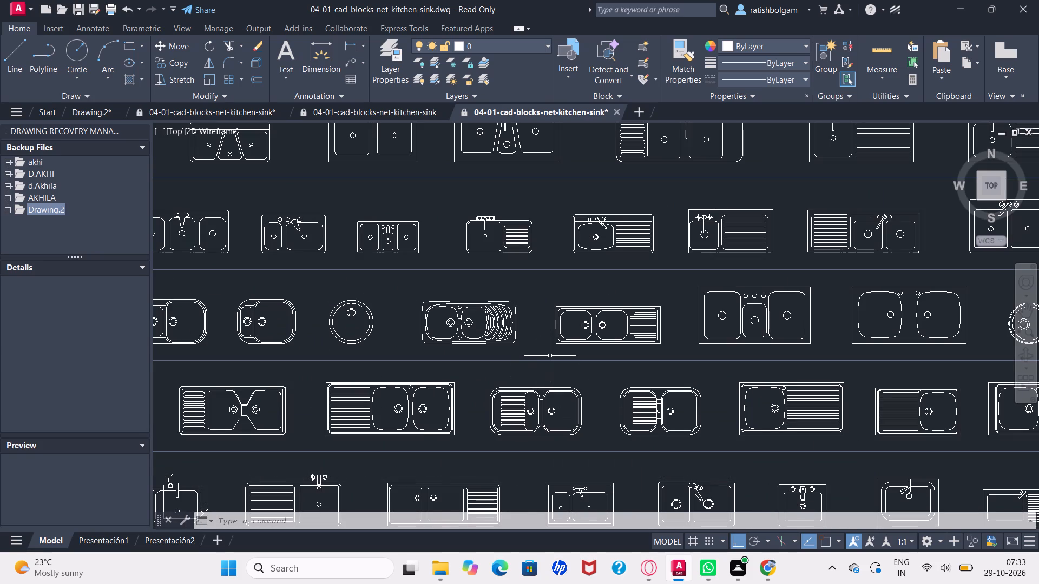
ctrl+scroll(551, 356, down, 2)
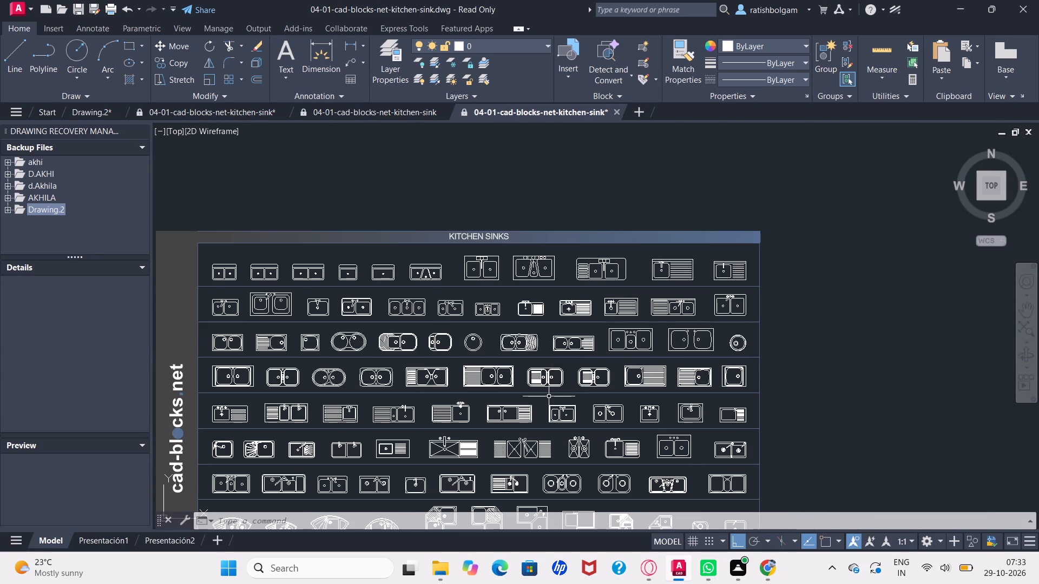
scroll(549, 396, up, 1)
ctrl+scroll(549, 396, down, 3)
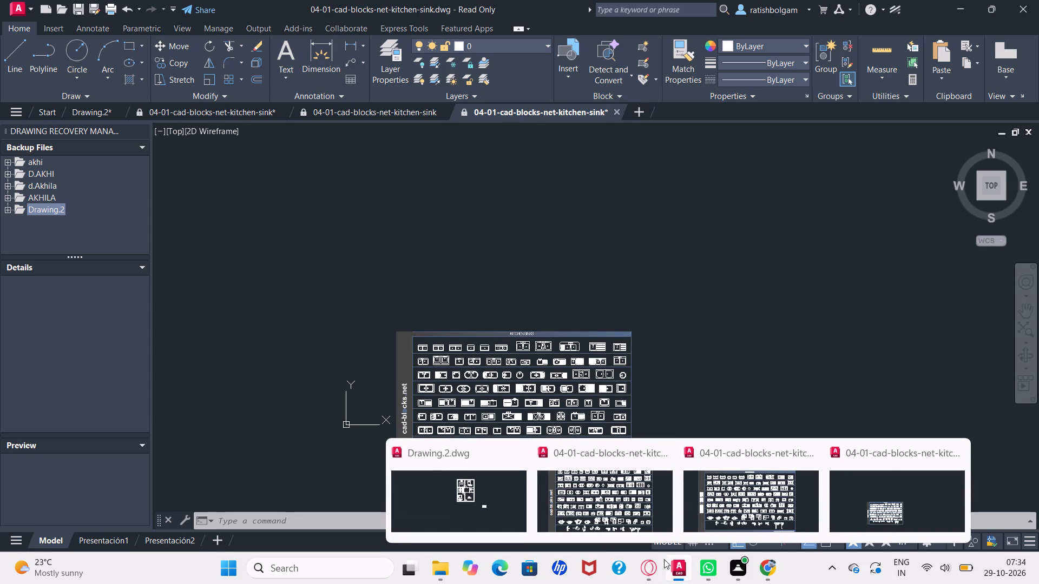
click(461, 497)
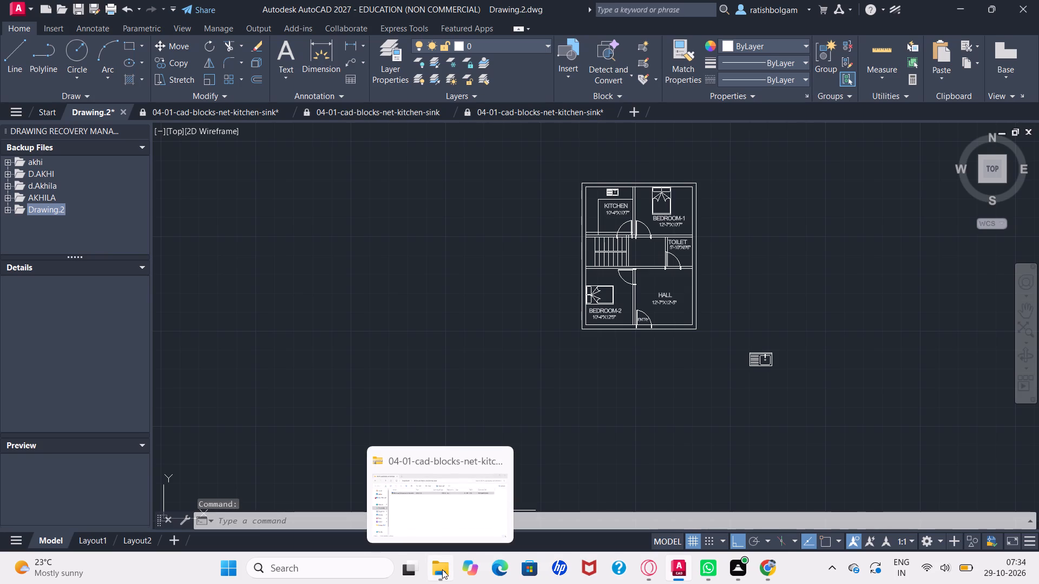
Open the 05-01-WC drawing from the 05-01-WC archive in Downloads as read-only.
click(436, 524)
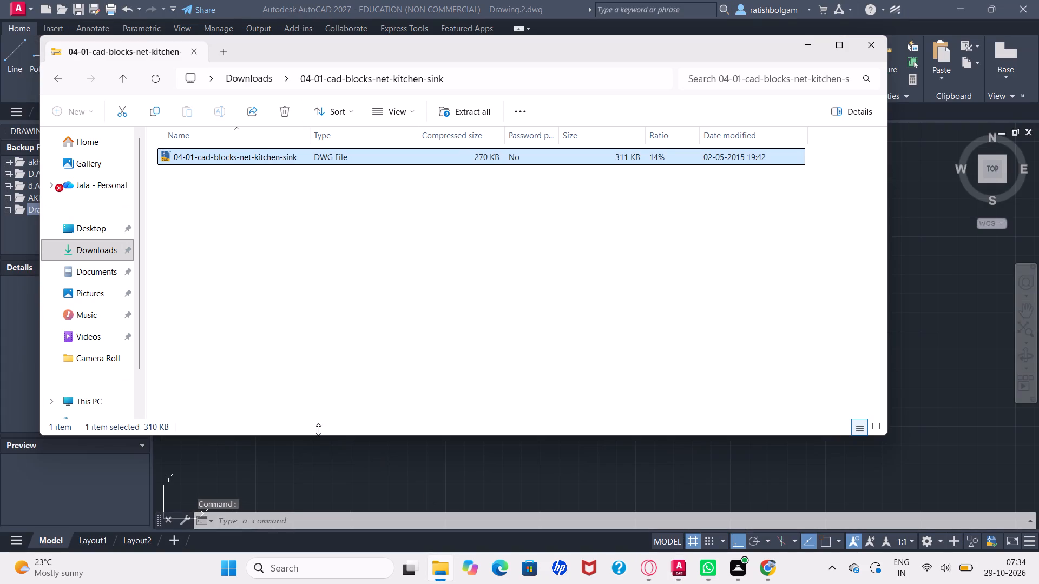
click(97, 243)
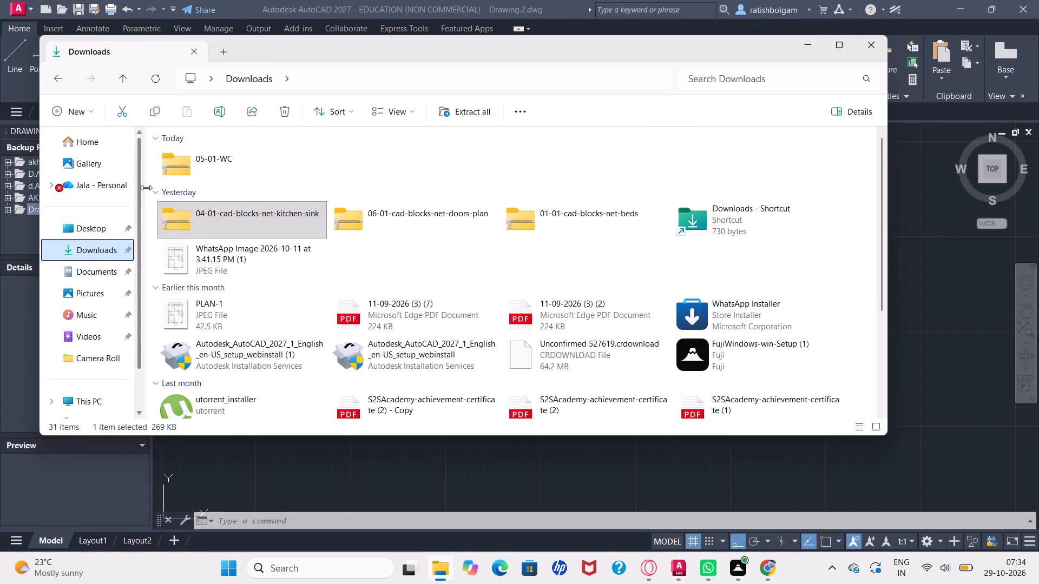
click(190, 166)
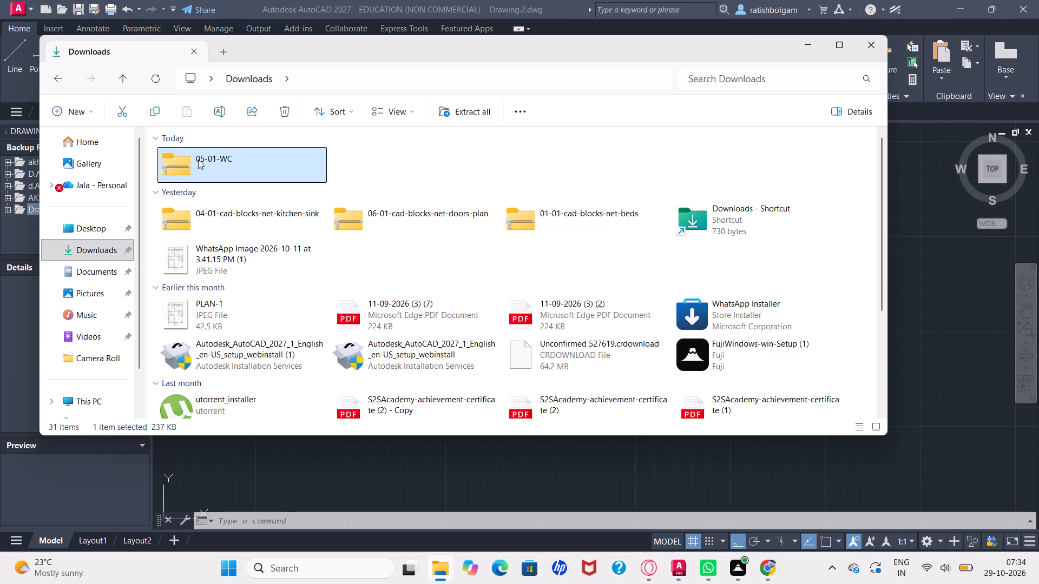
double_click(199, 160)
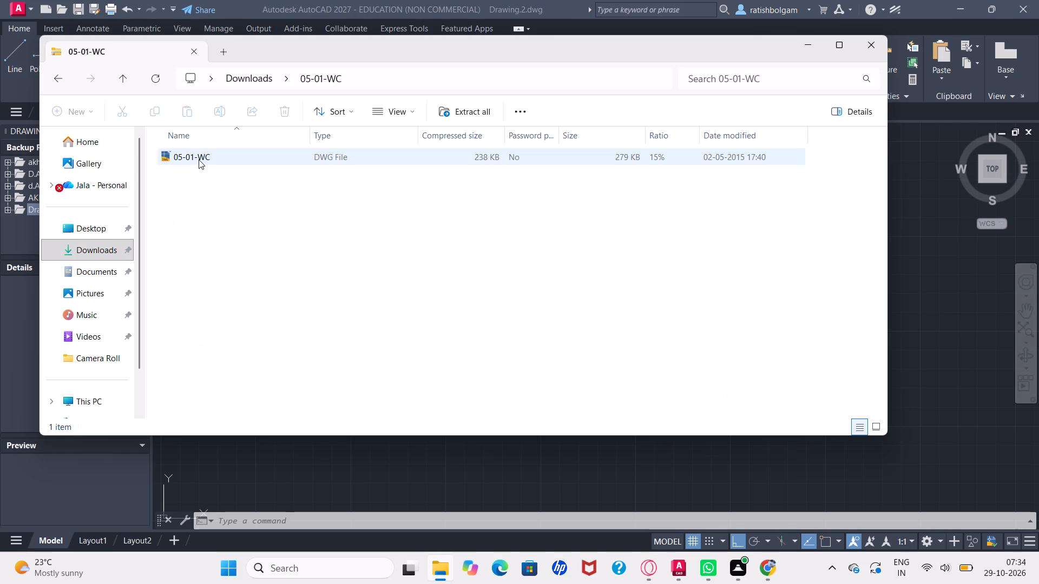
double_click(199, 160)
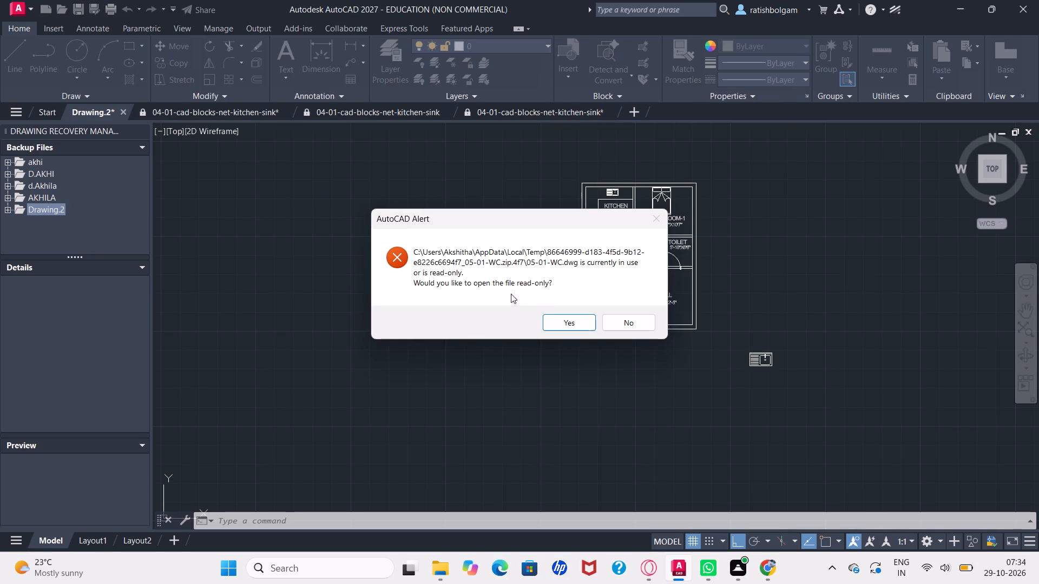
click(564, 320)
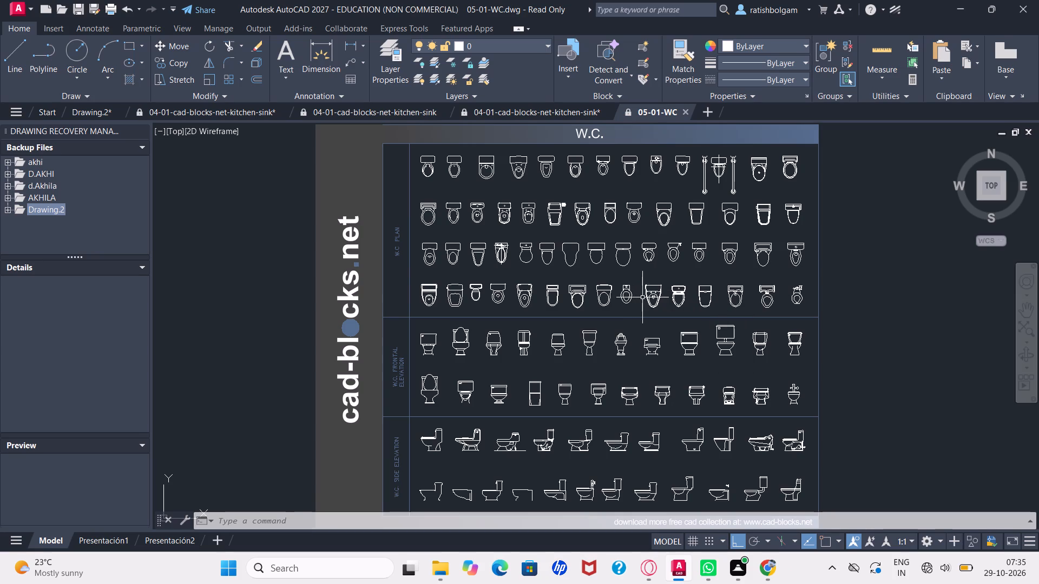
Copy the tapered toilet block from the last W.C. plan row and paste it into Drawing.2 beside the floor plan, opposite the spare sink.
click(653, 297)
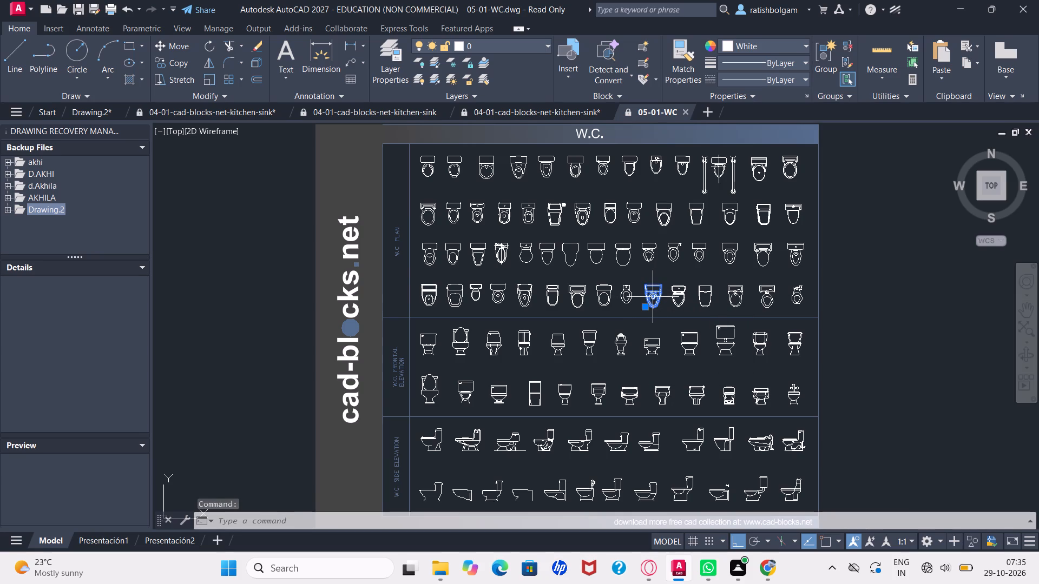
key(ctrl+c)
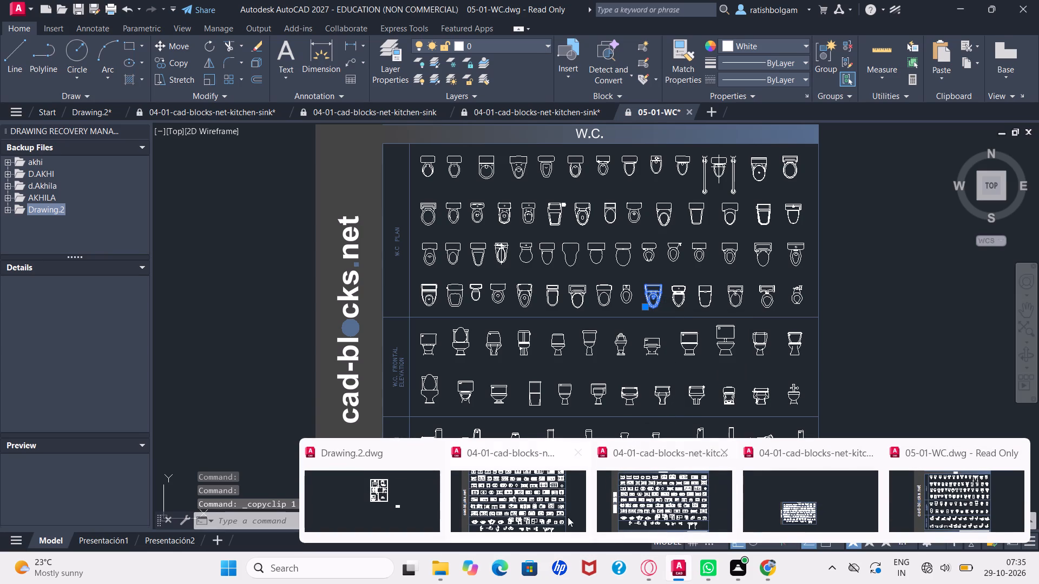
click(430, 496)
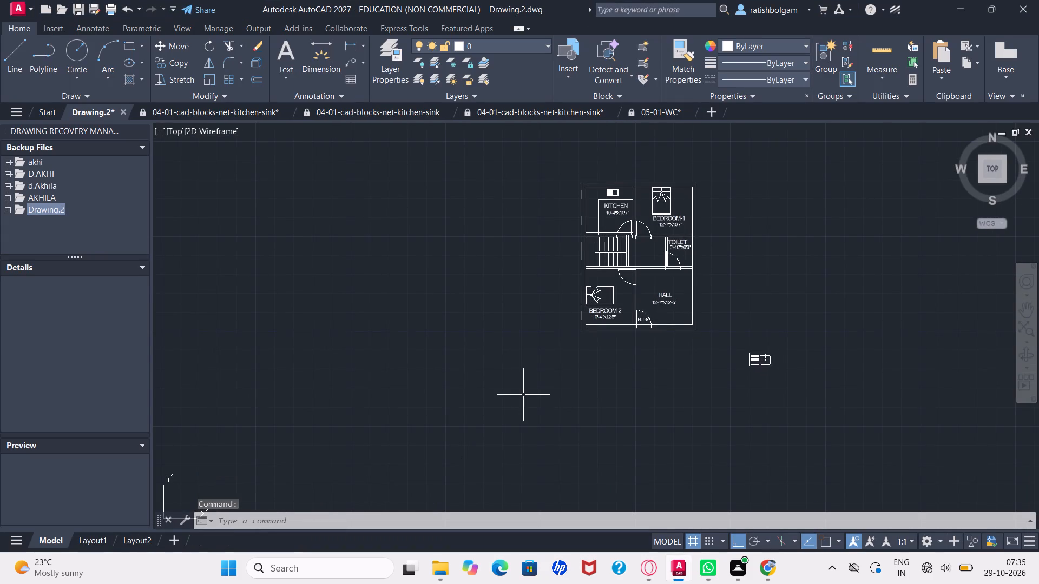
key(ctrl+v)
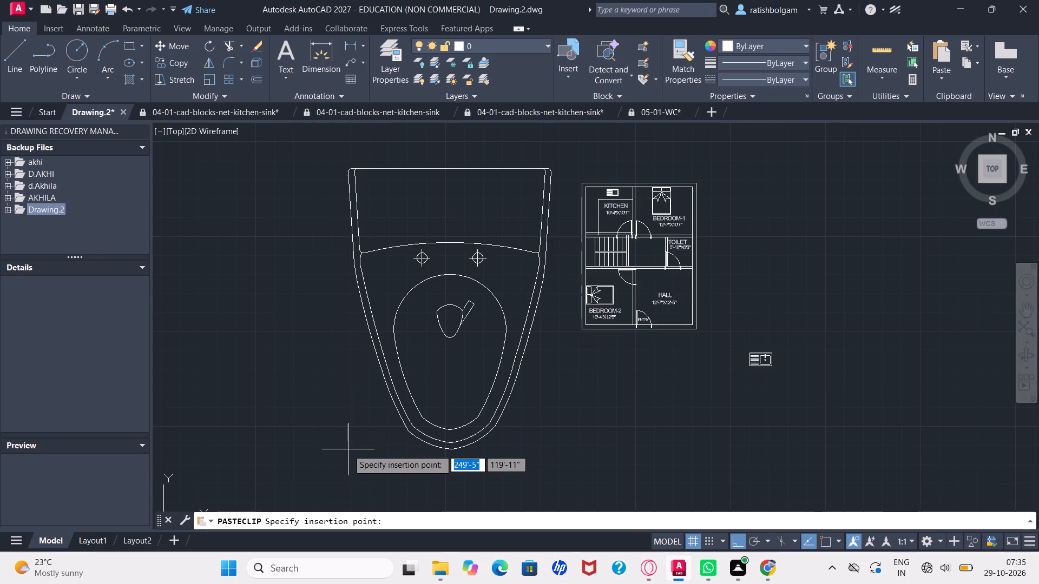
ctrl+scroll(348, 449, down, 2)
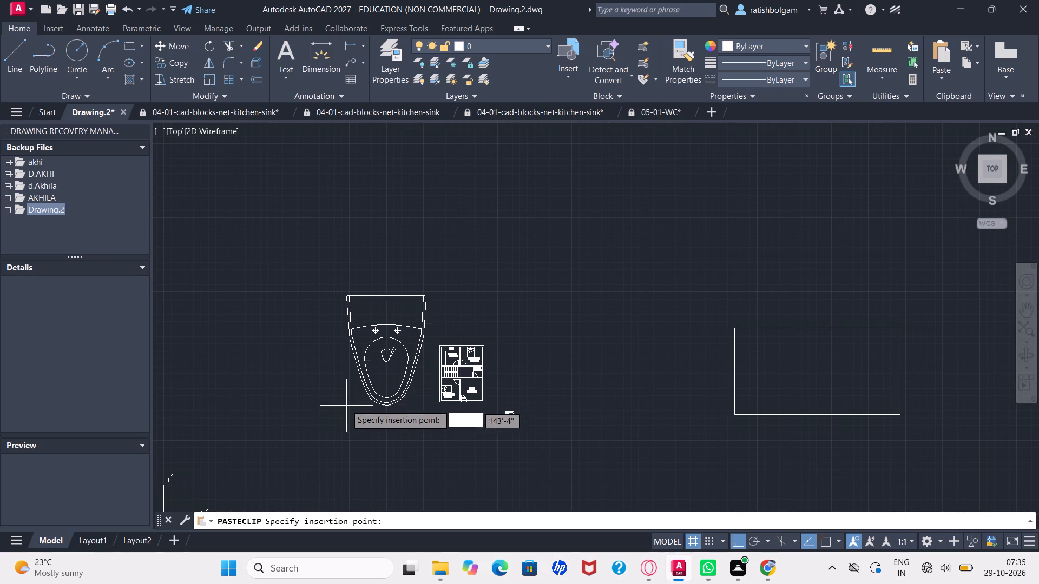
click(326, 393)
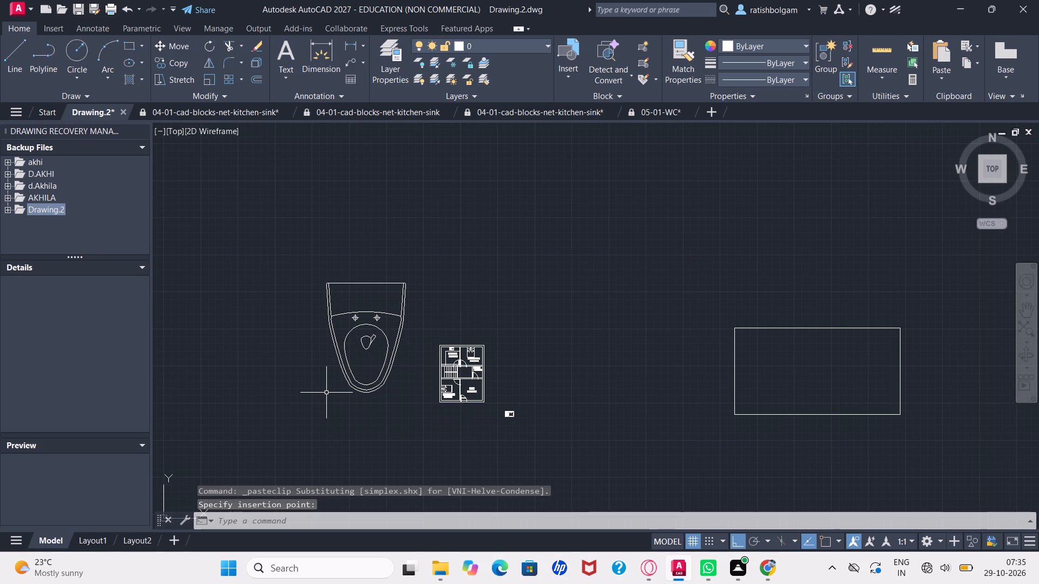
Scale the pasted toilet block down to roughly a tenth of its size from a base point on its lower tapered edge.
text(sc)
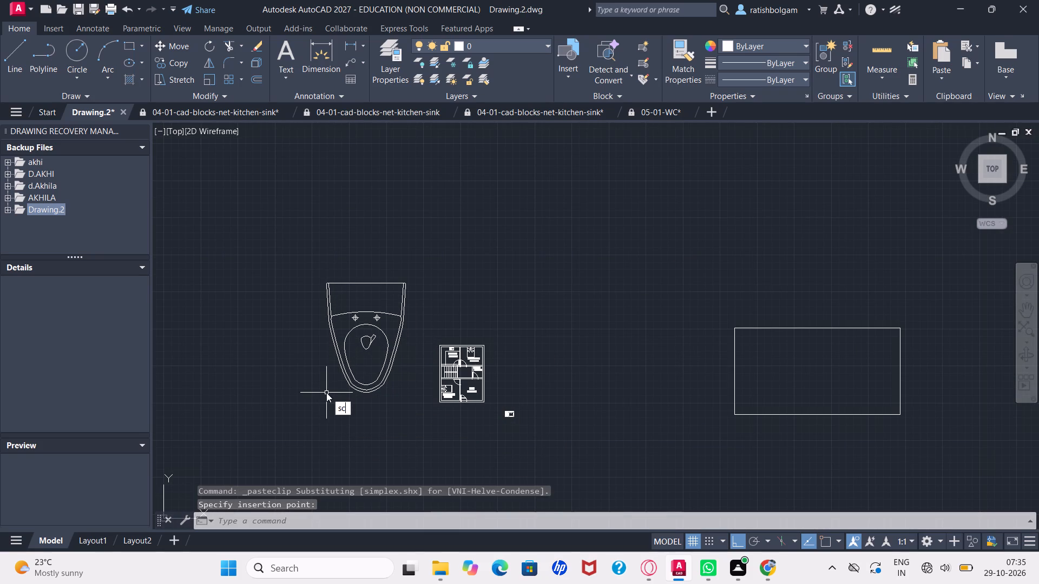
key(Return)
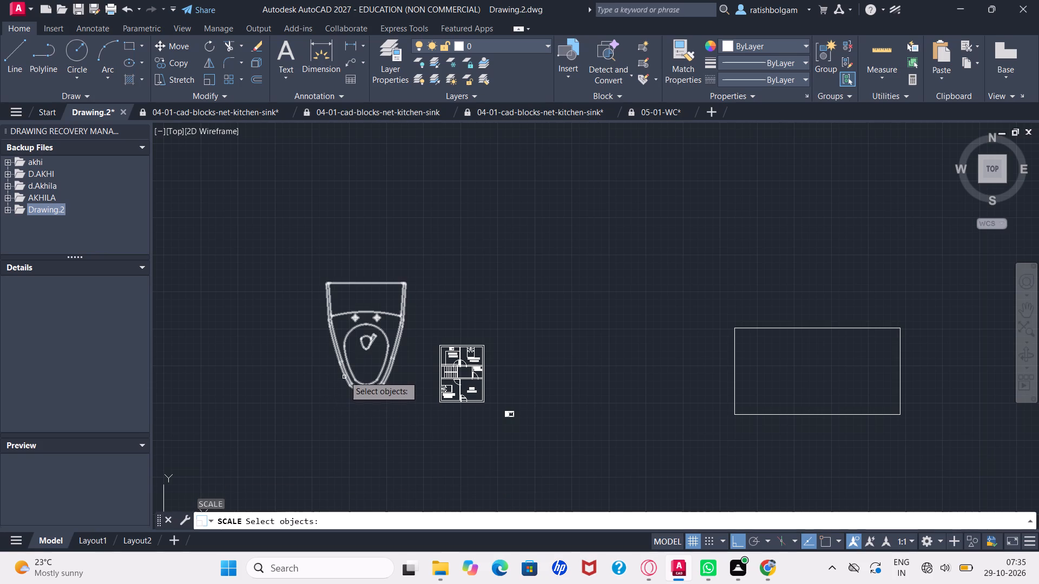
click(344, 375)
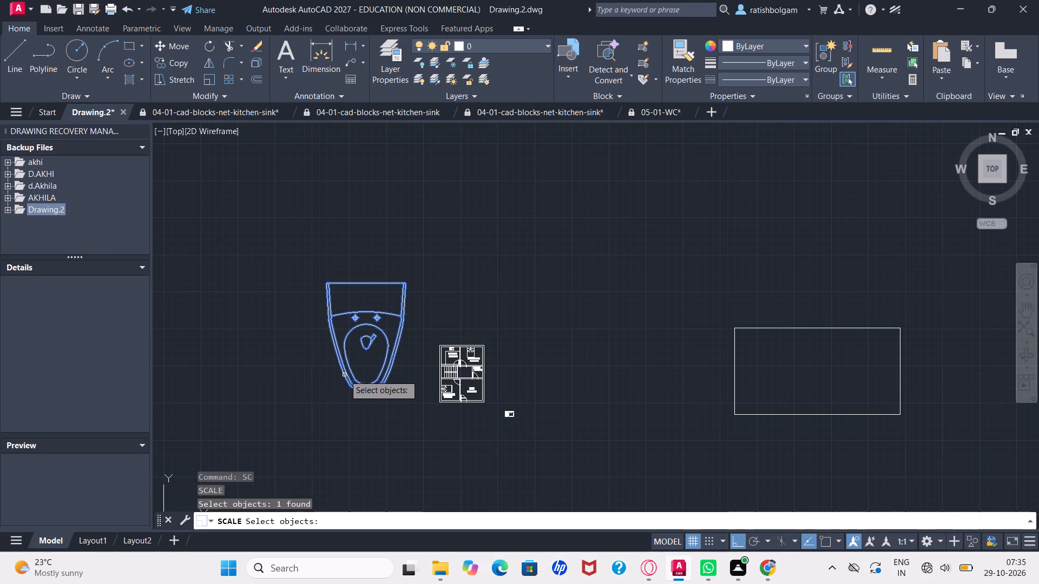
key(Return)
click(344, 375)
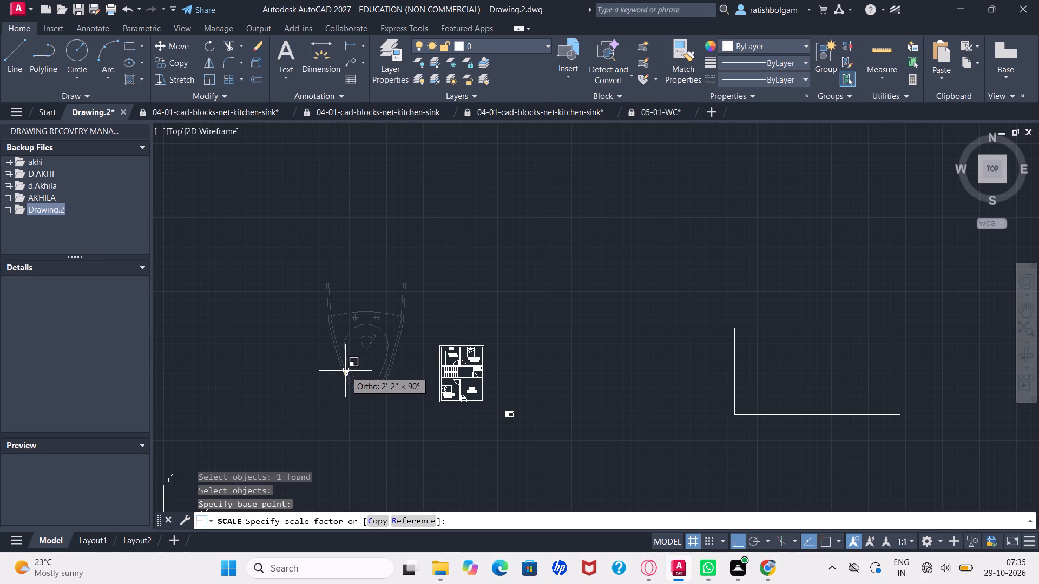
click(345, 371)
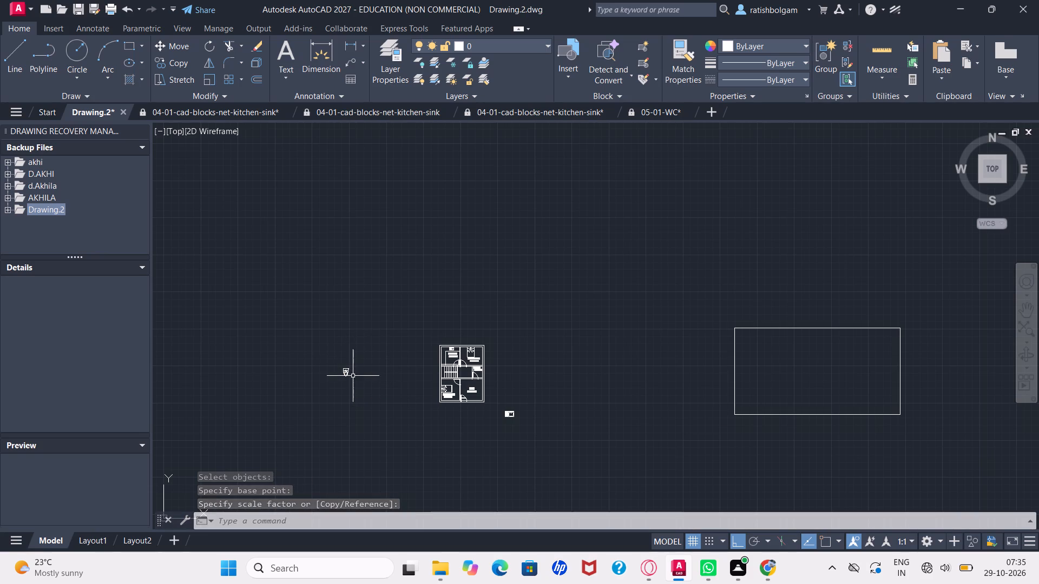
Rotate the reduced toilet block a quarter turn clockwise about a base point on it.
text(ro)
key(Return)
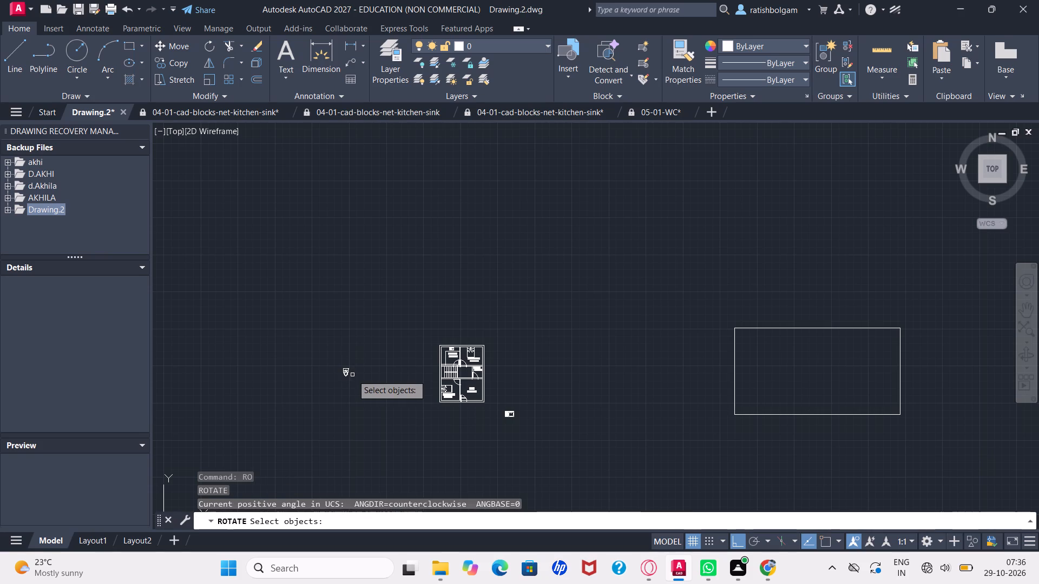
click(347, 373)
key(Return)
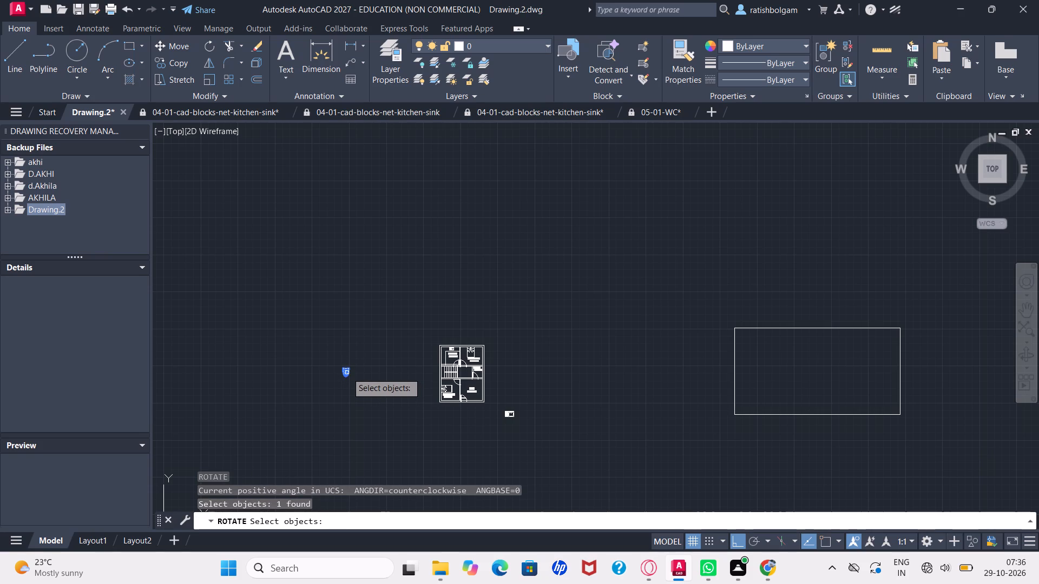
click(347, 373)
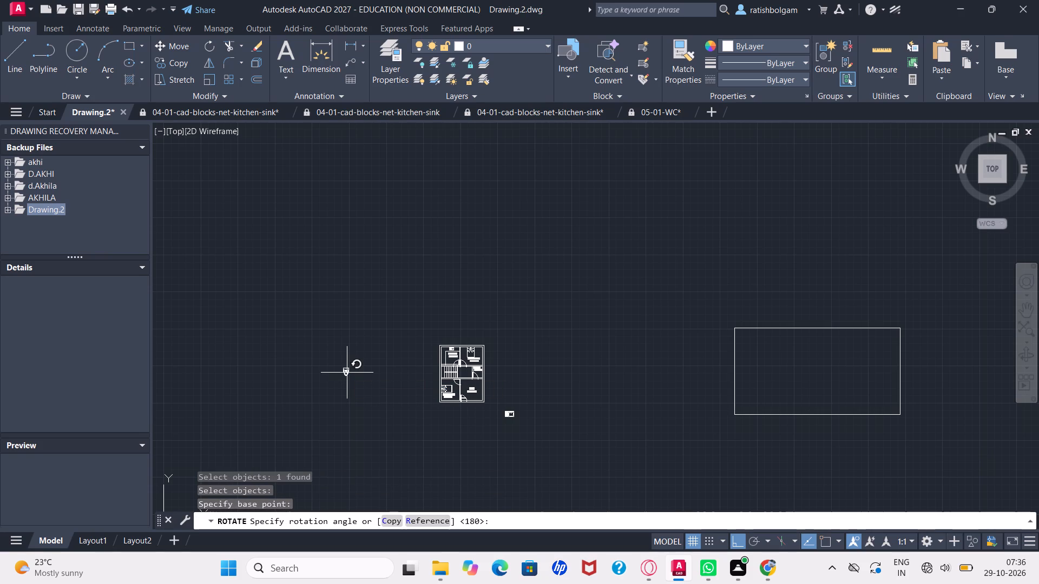
click(353, 383)
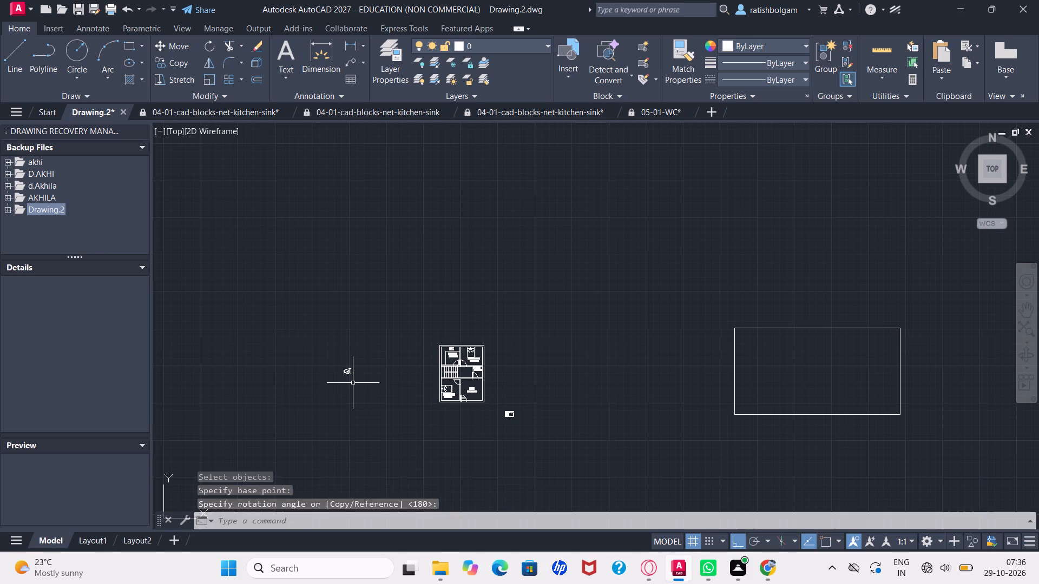
Copy the rotated toilet block and paste a duplicate between the original and the floor plan, level with the staircase.
key(Escape)
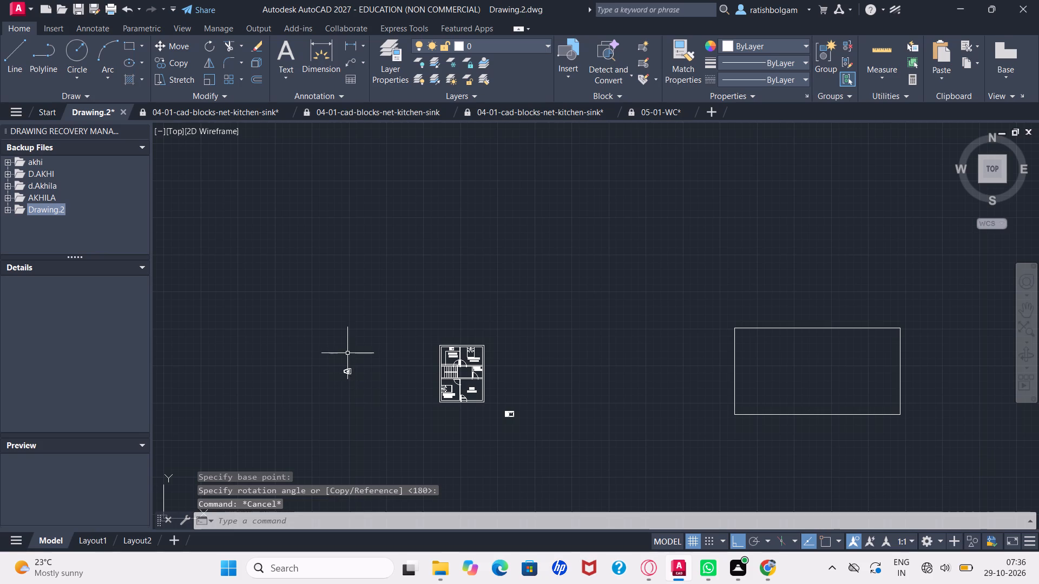
ctrl+scroll(349, 360, up, 2)
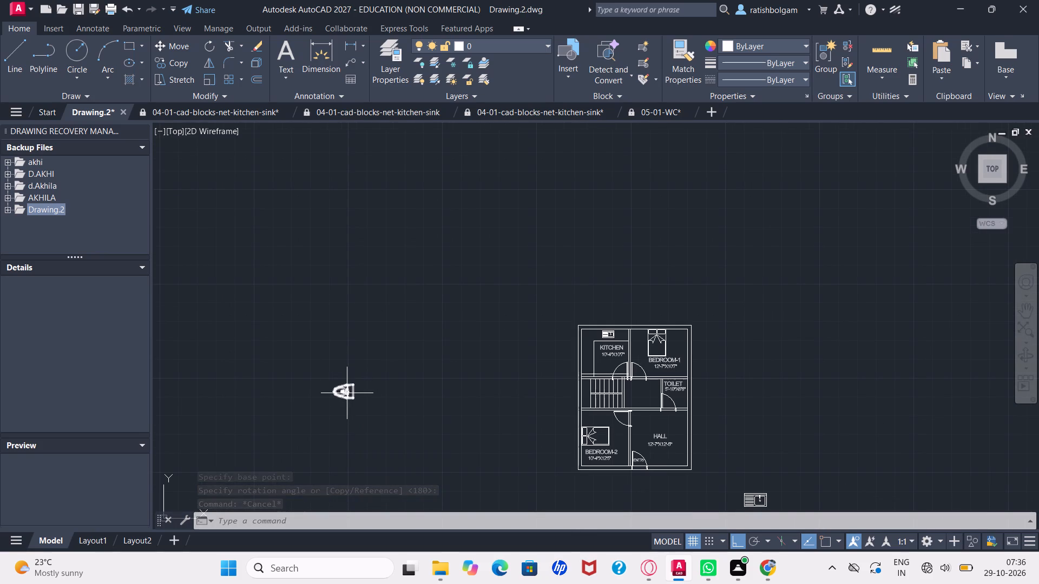
click(347, 393)
key(ctrl+c)
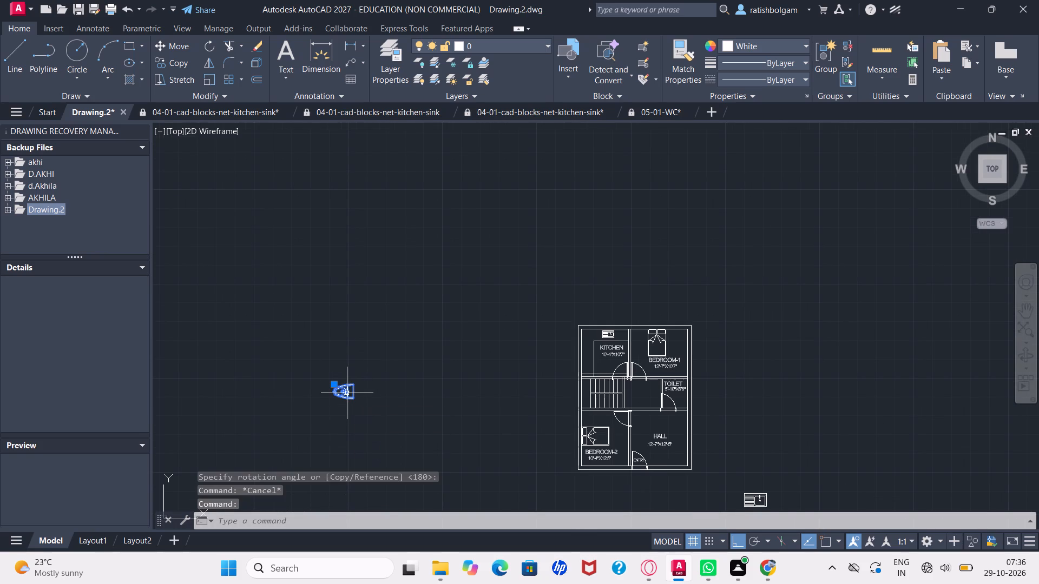
key(ctrl+v)
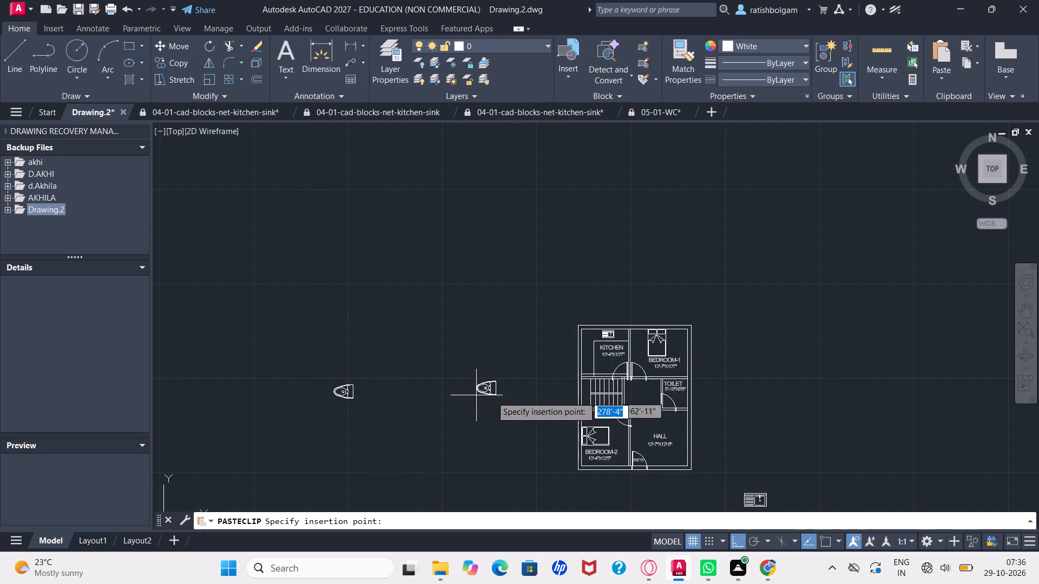
ctrl+scroll(620, 404, up, 4)
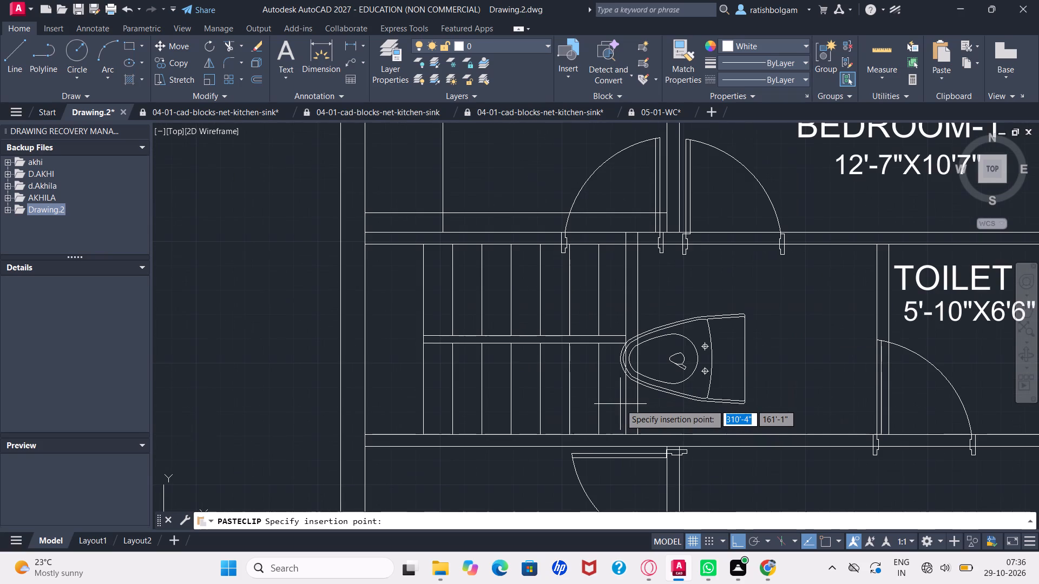
ctrl+scroll(633, 404, down, 2)
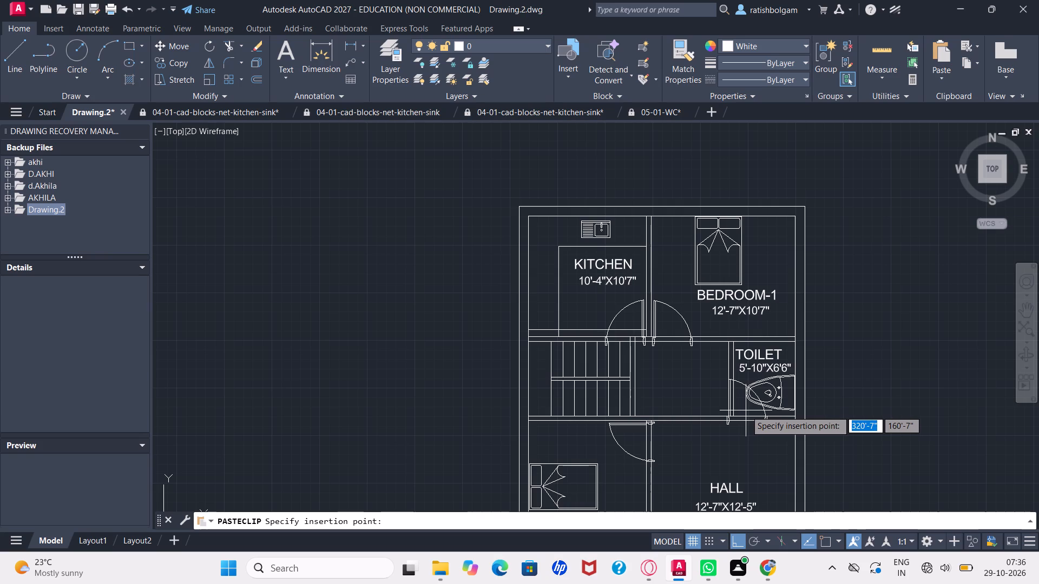
click(313, 381)
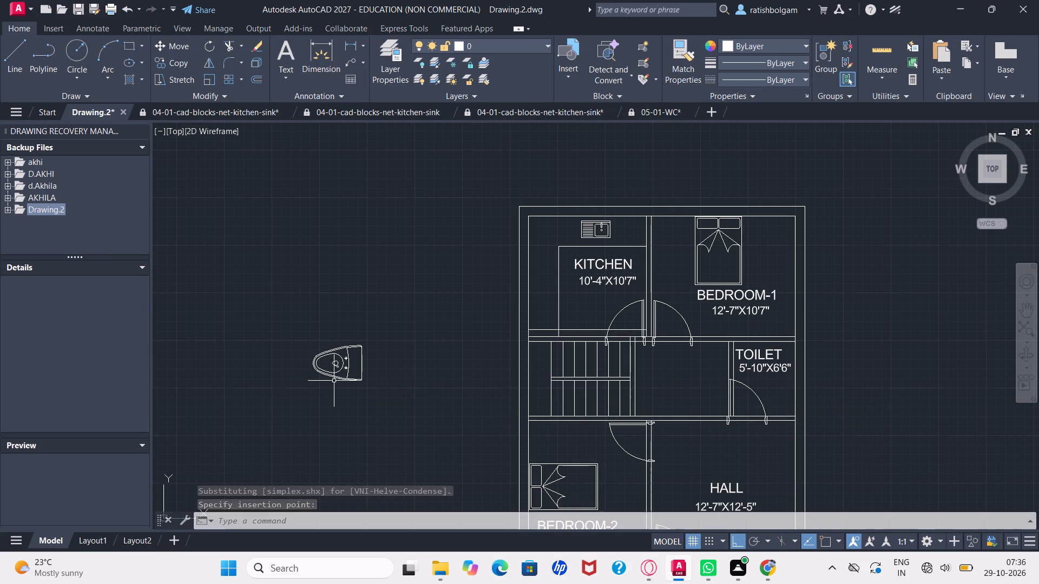
Scale the duplicate toilet block down to roughly half its size from a base point inside it.
text(sc)
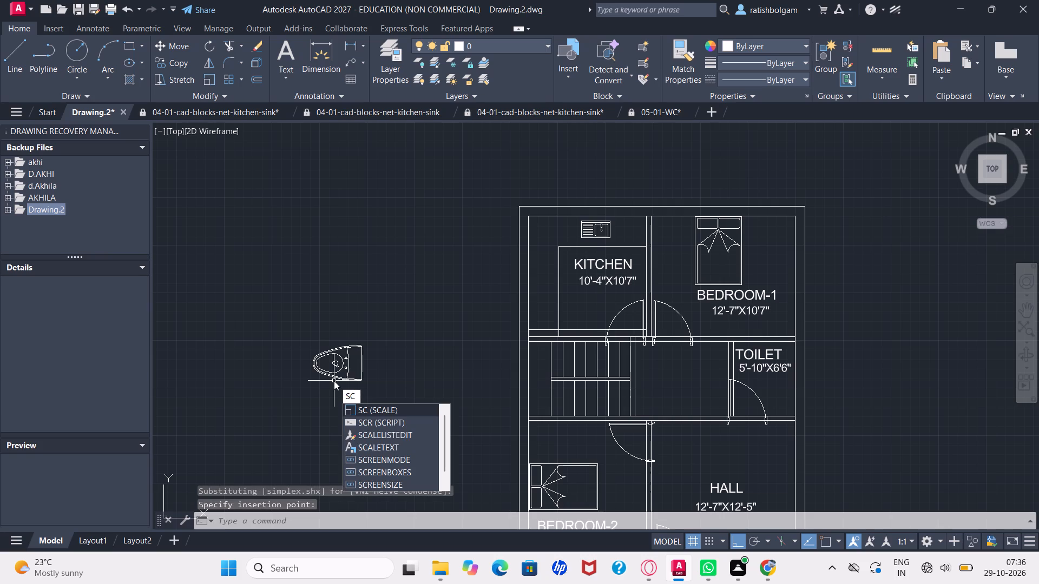
key(Return)
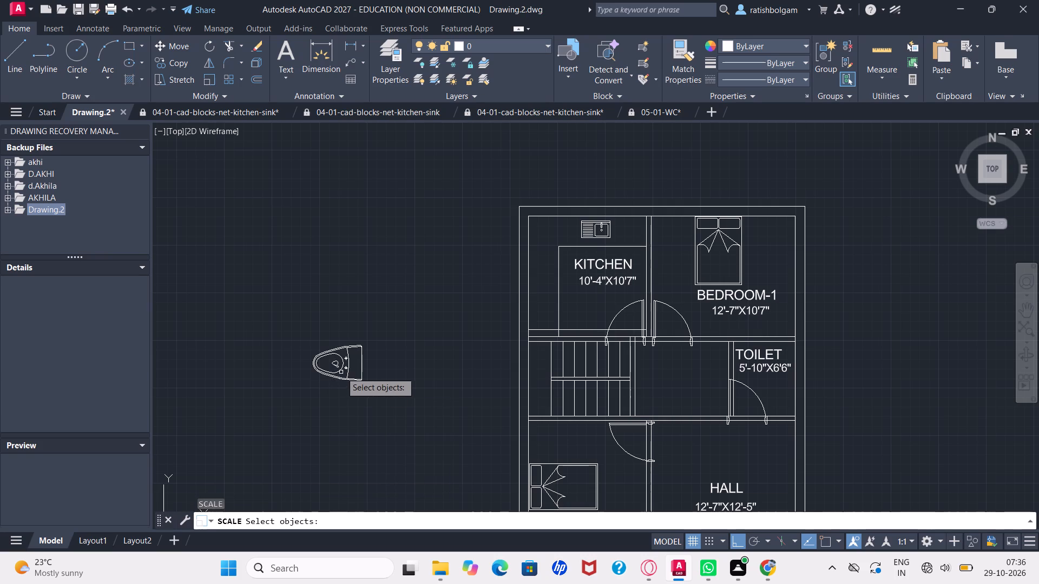
click(344, 368)
key(Return)
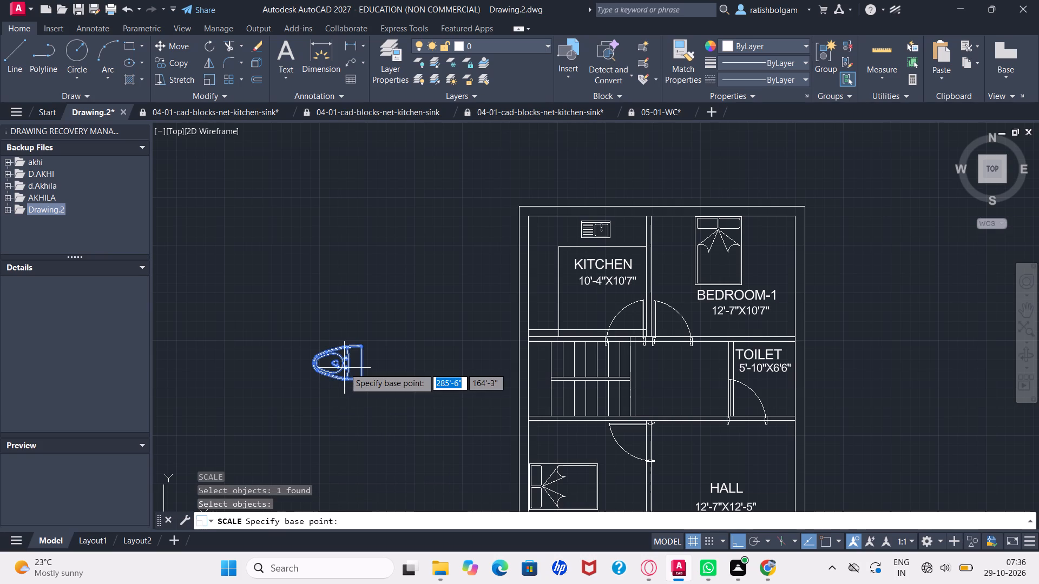
click(344, 368)
click(344, 368)
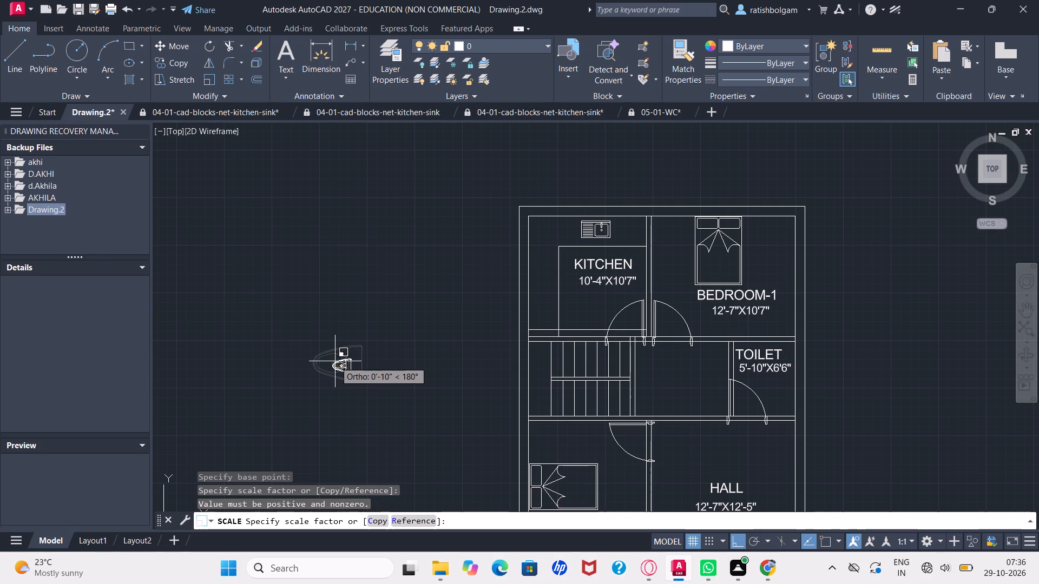
click(332, 359)
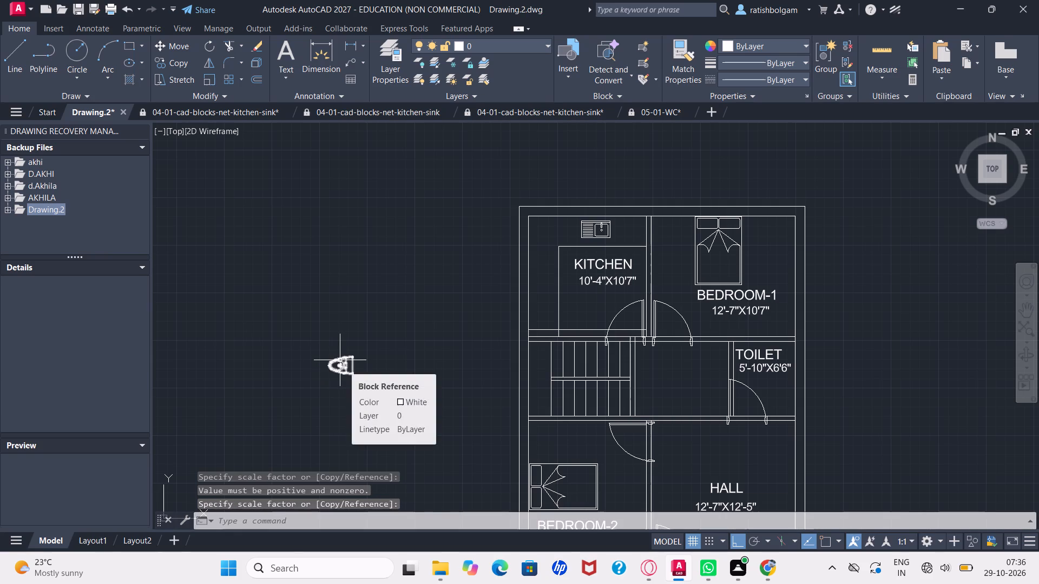
Copy the reduced toilet block and paste it into the TOILET room, with its tank against the outer wall.
click(340, 360)
key(ctrl+c)
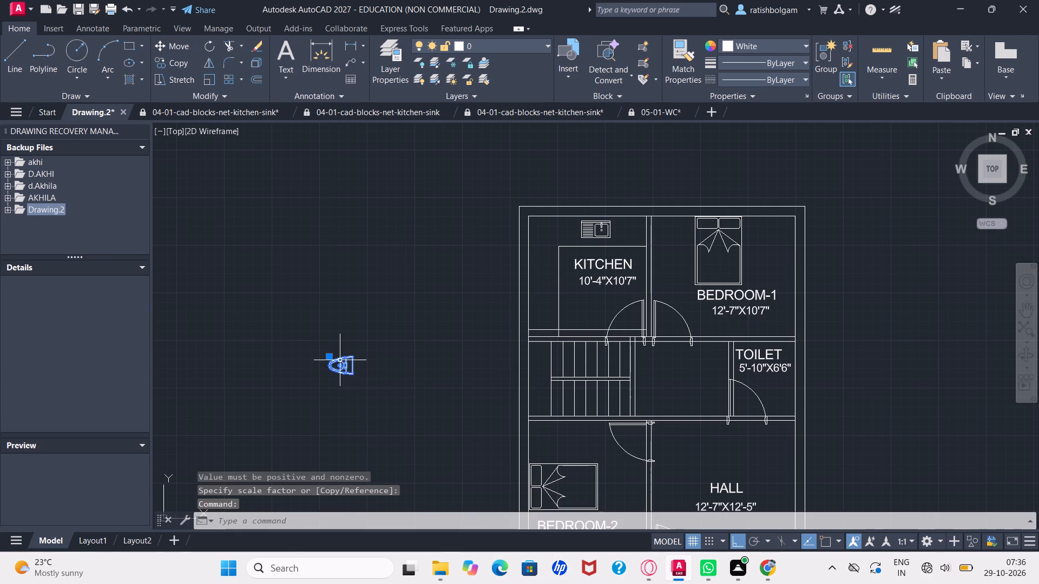
key(ctrl+v)
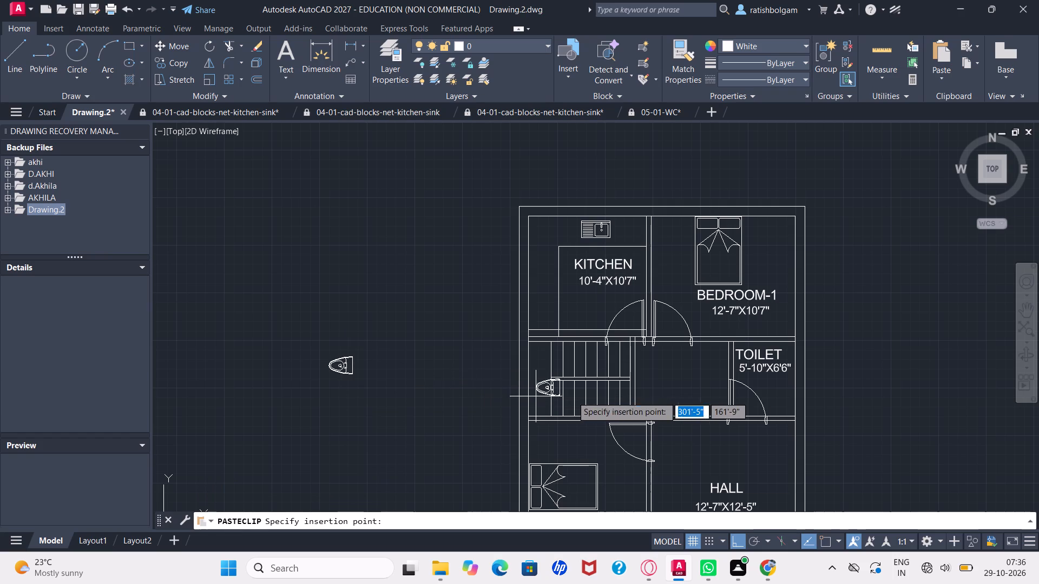
click(770, 396)
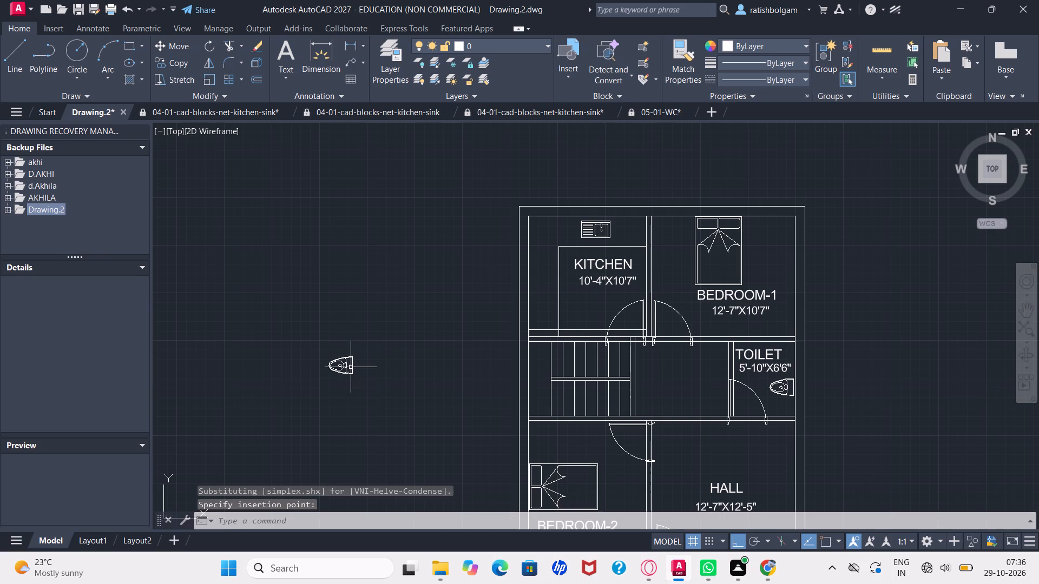
Erase the leftovers outside the floor plan: both spare toilet blocks, the spare sink and the large empty rectangle.
click(351, 367)
key(Delete)
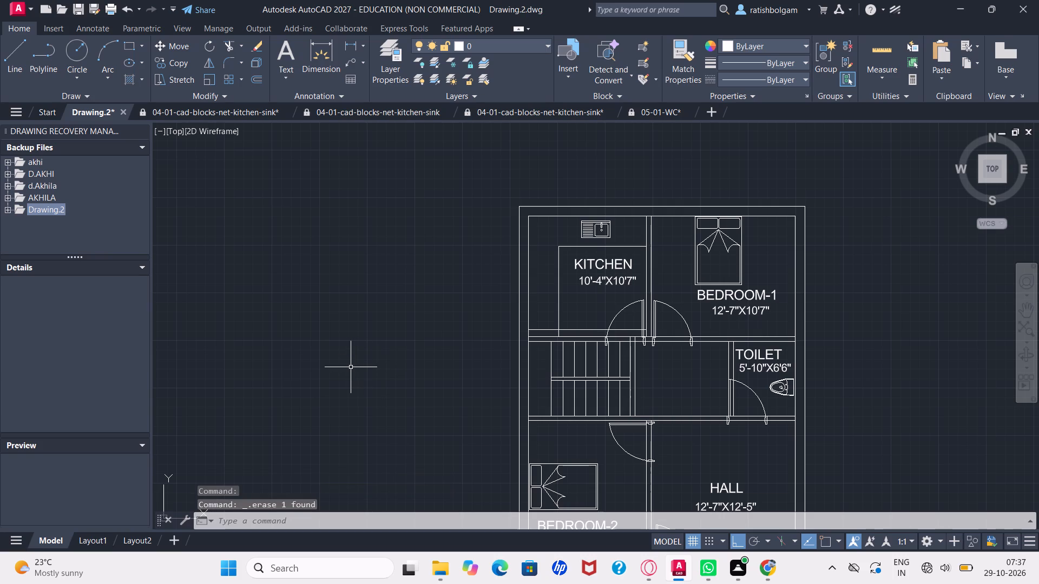
ctrl+scroll(351, 367, down, 3)
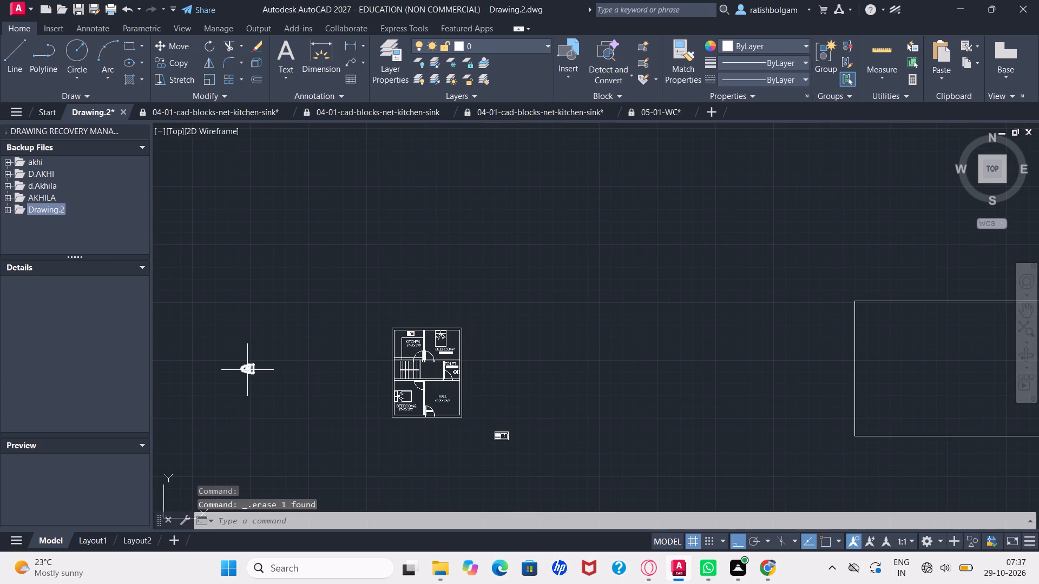
click(247, 370)
key(Delete)
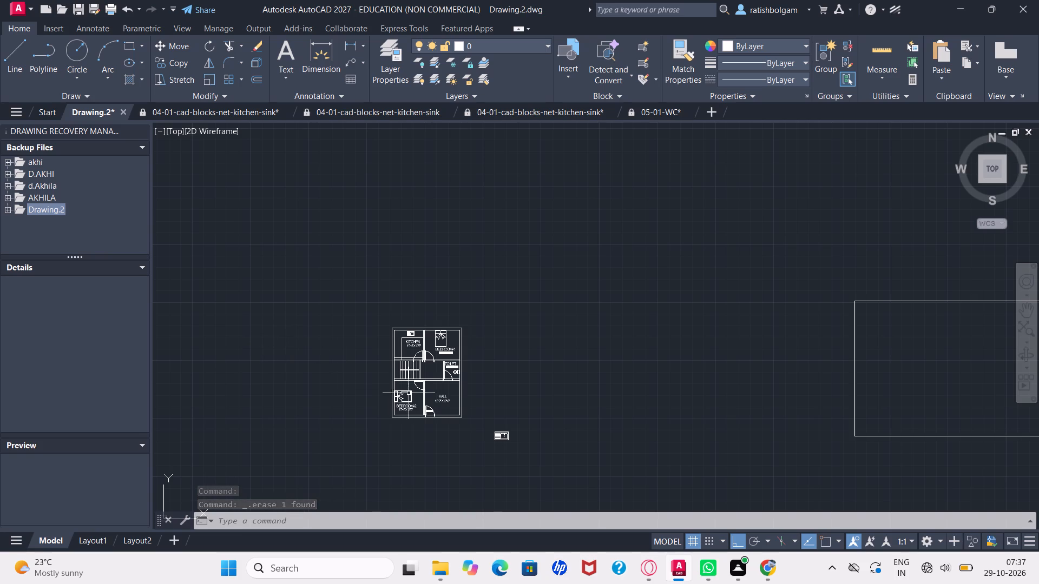
click(501, 436)
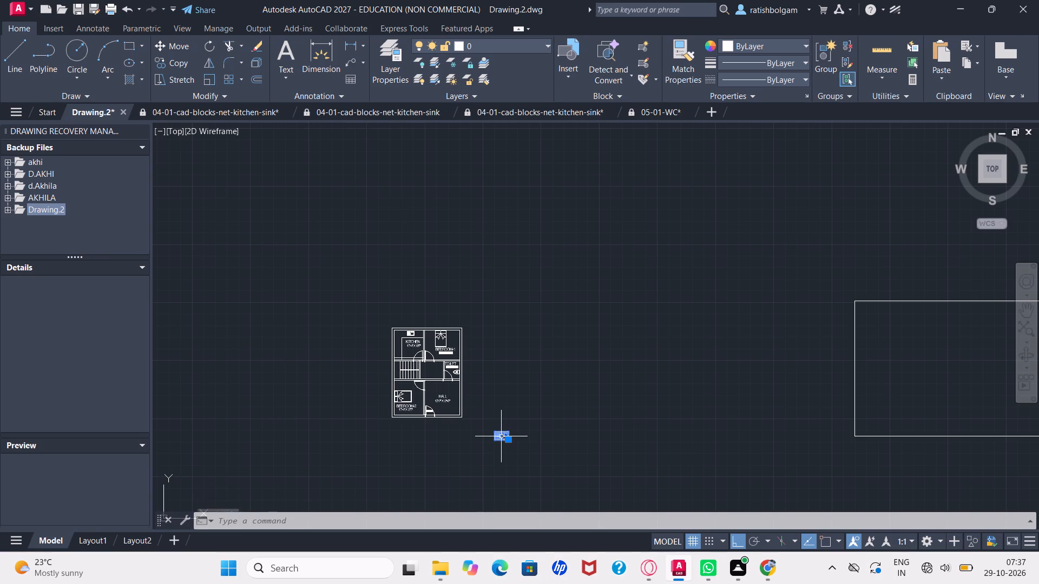
key(Delete)
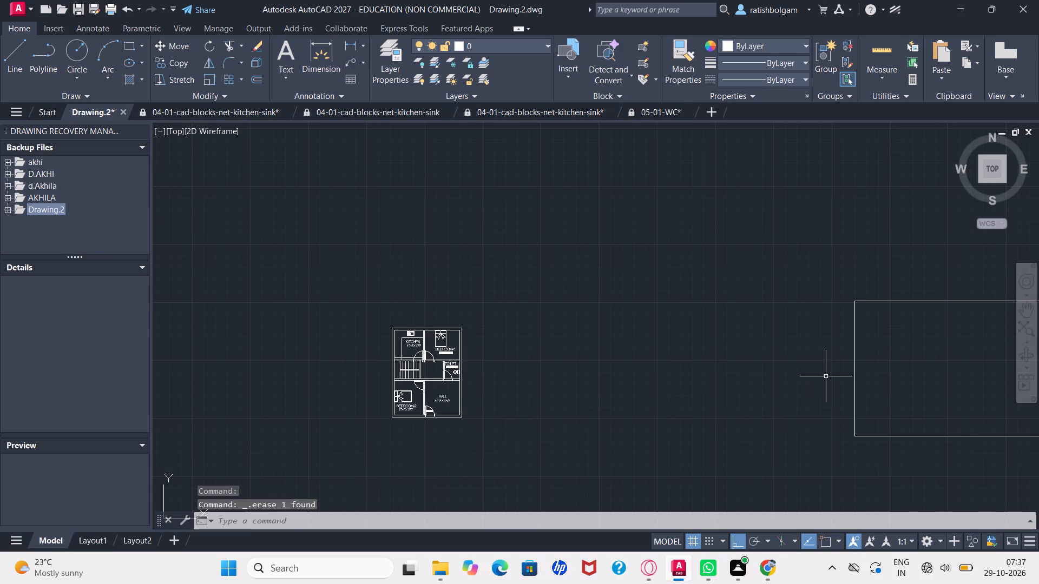
click(854, 367)
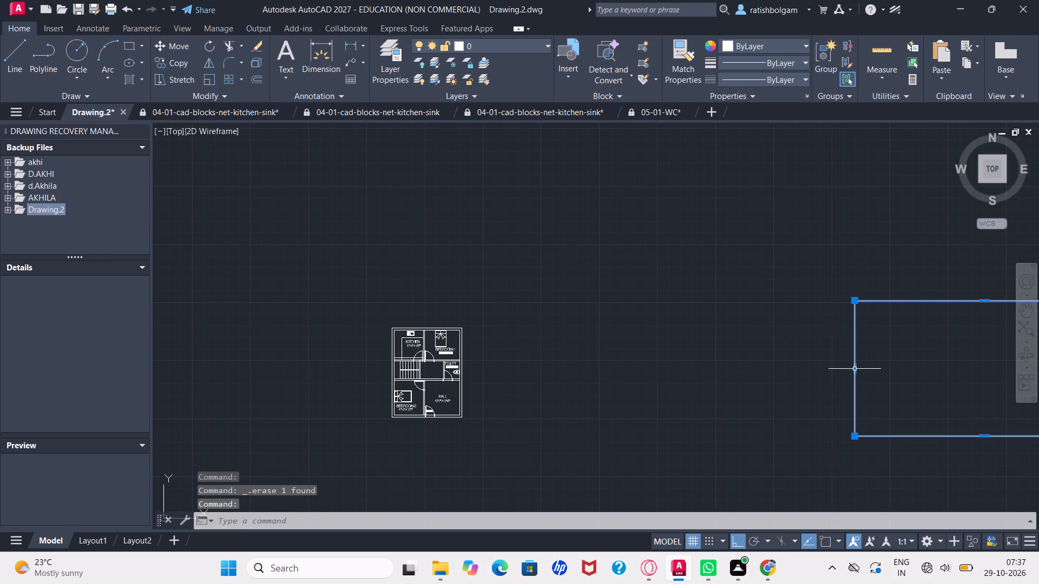
key(Delete)
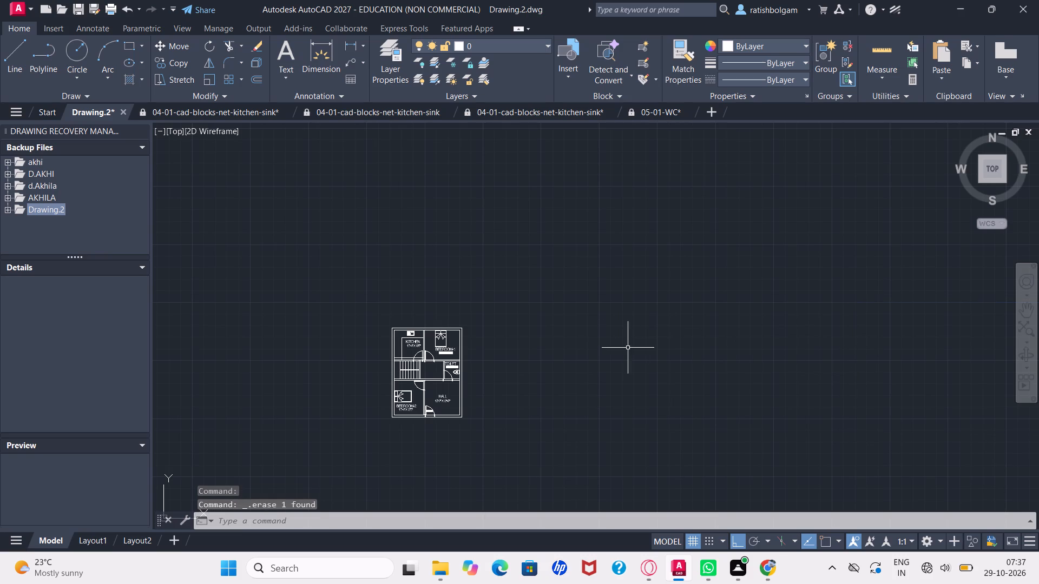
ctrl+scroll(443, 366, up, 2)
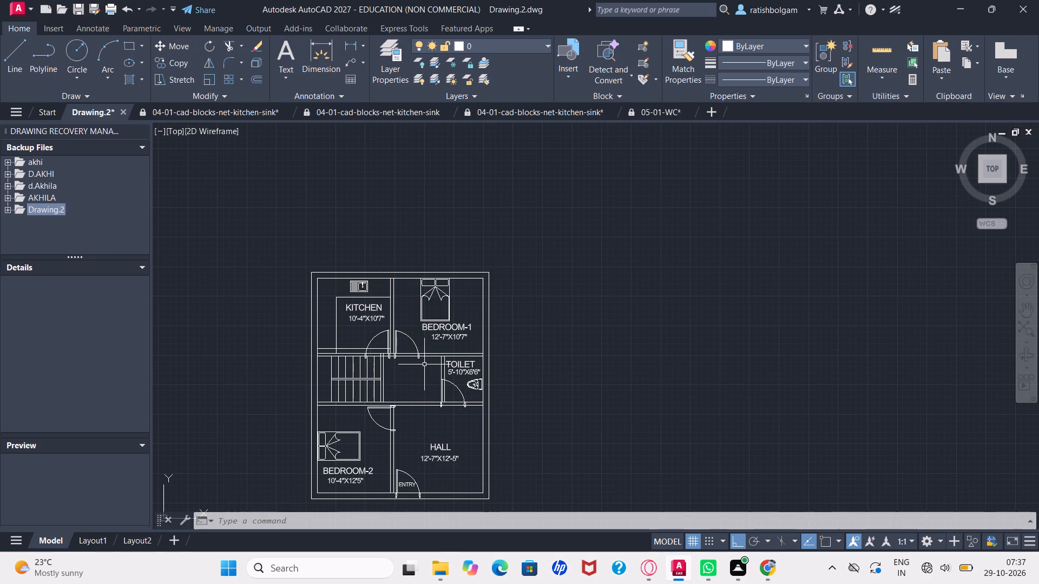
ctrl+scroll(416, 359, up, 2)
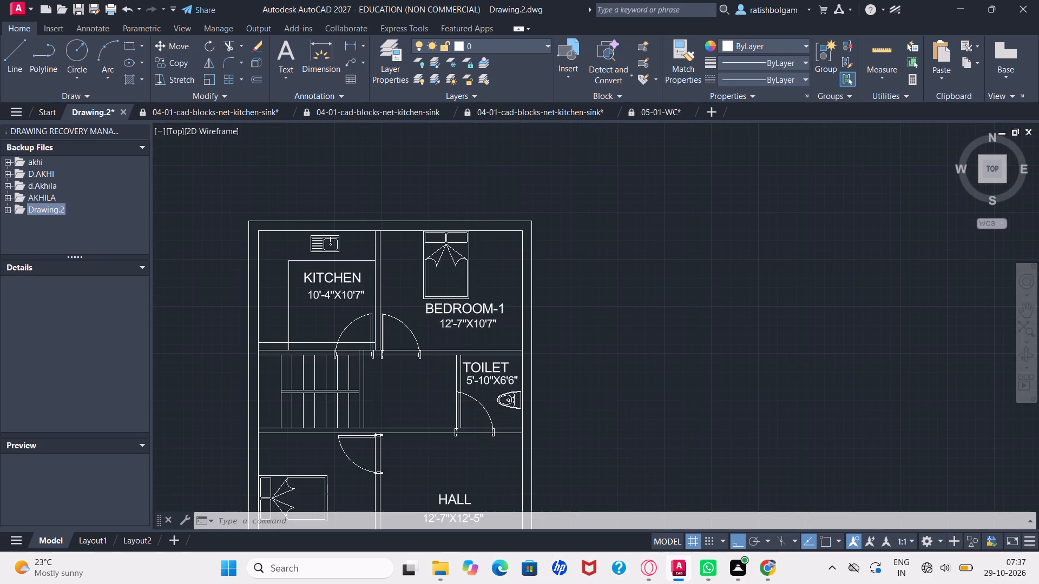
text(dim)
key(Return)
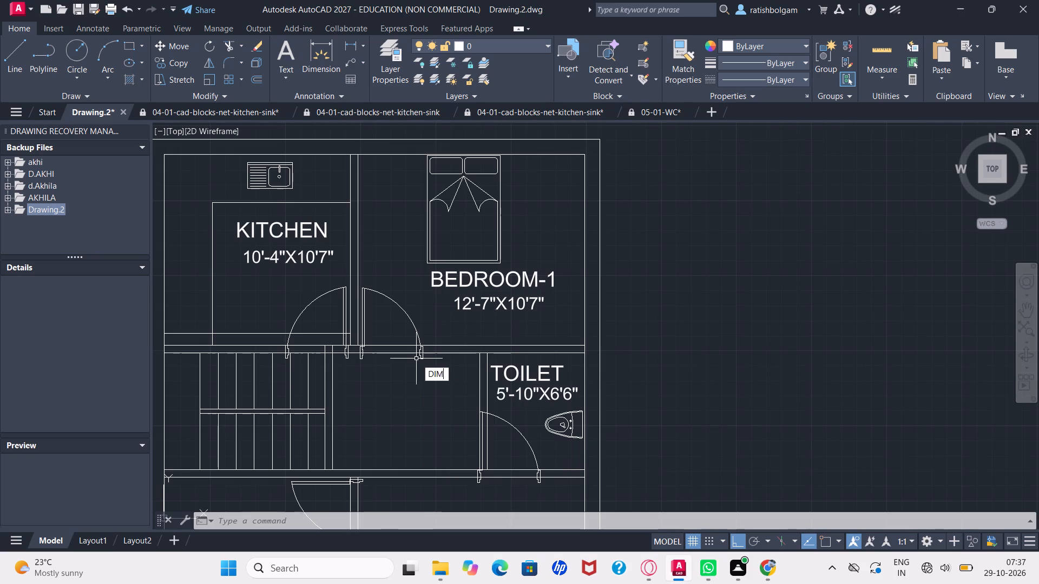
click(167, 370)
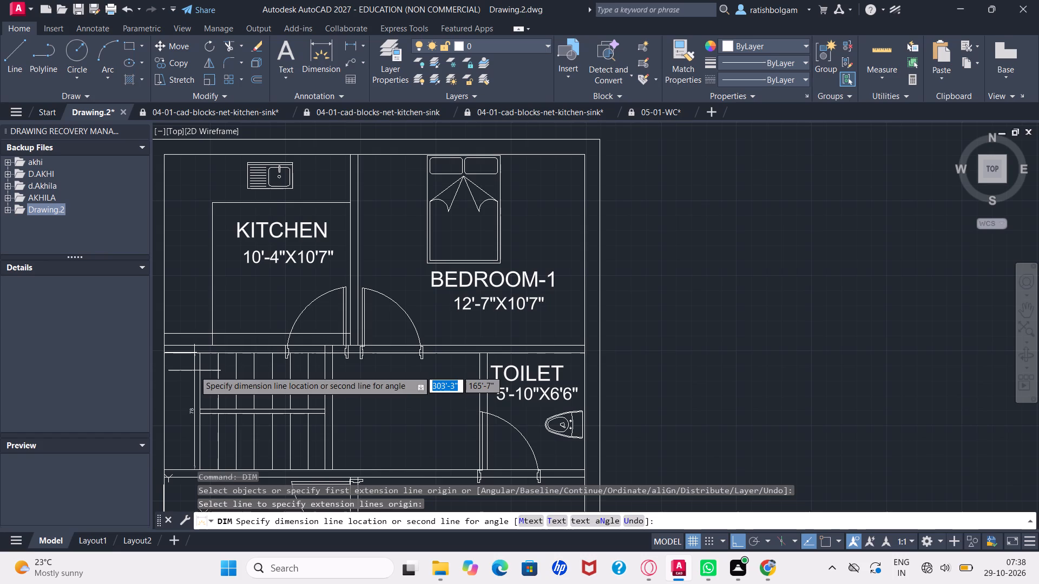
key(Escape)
Dimension the length of the wall line separating the staircase from the central passage.
key(d)
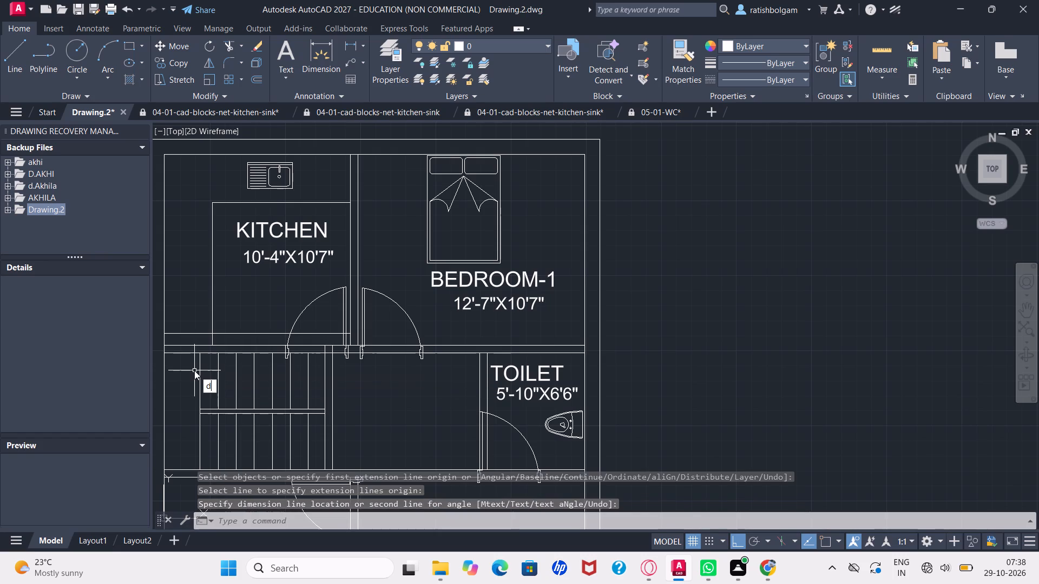
text(im)
key(Return)
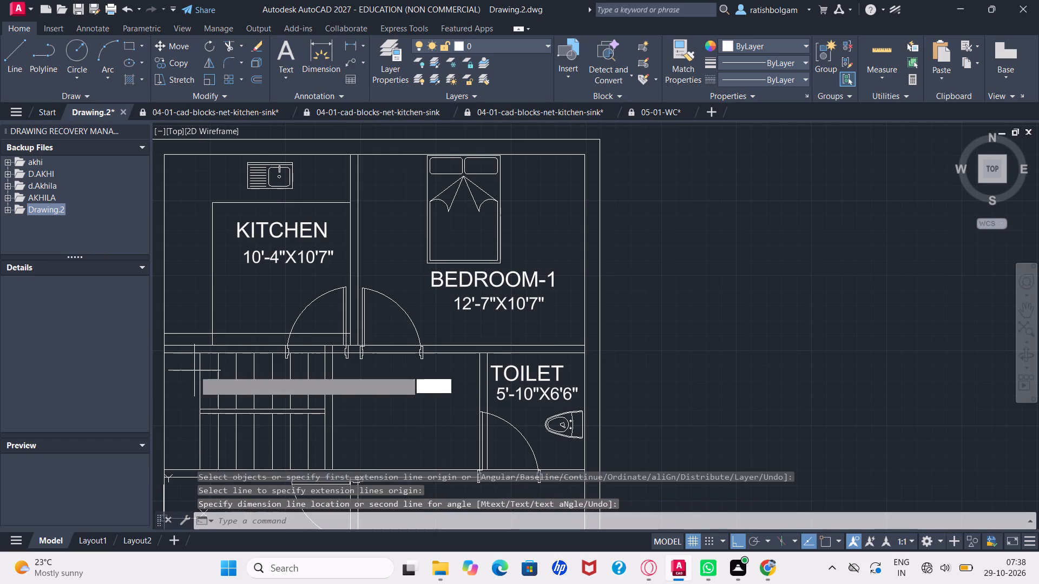
click(332, 369)
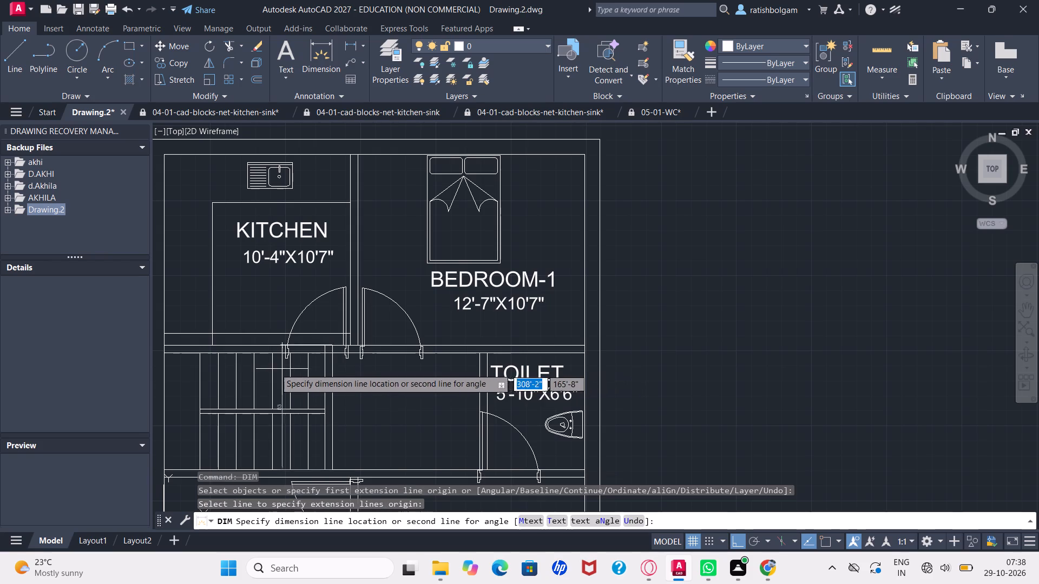
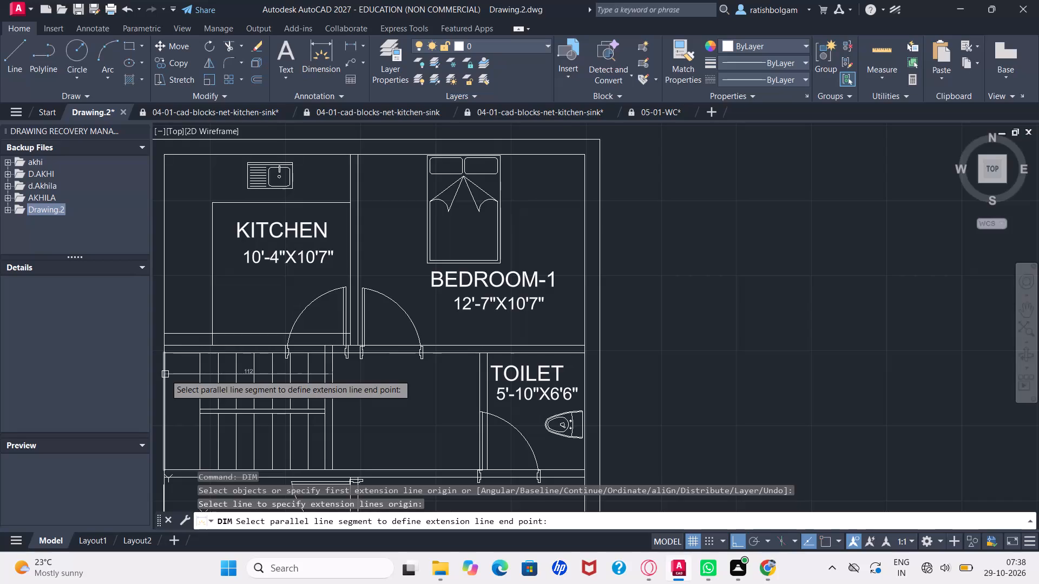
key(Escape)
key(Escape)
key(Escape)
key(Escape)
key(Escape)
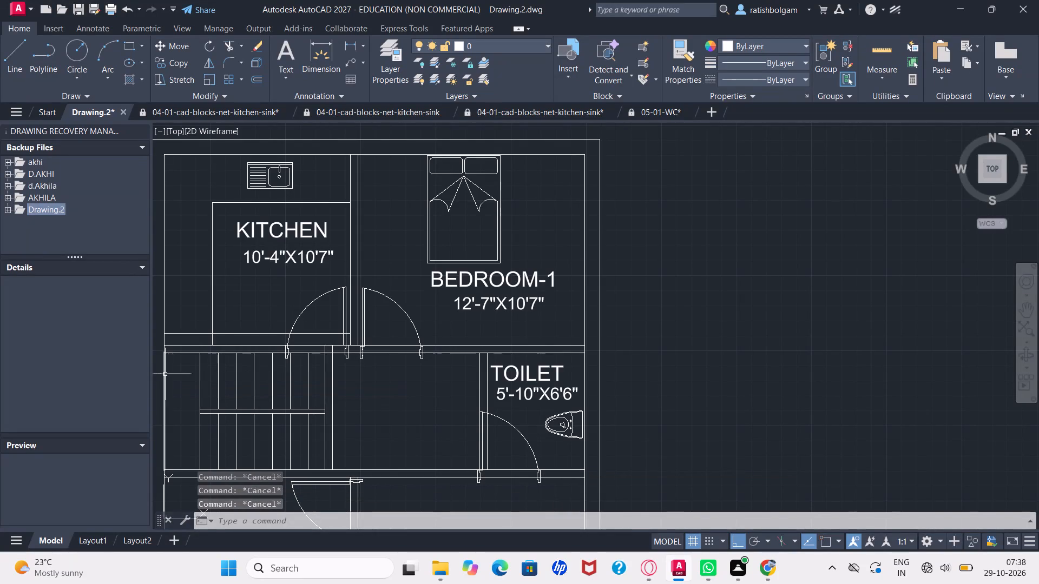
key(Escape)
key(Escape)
Review the drawing units settings for length type, precision and insertion scale without changing them.
key(u)
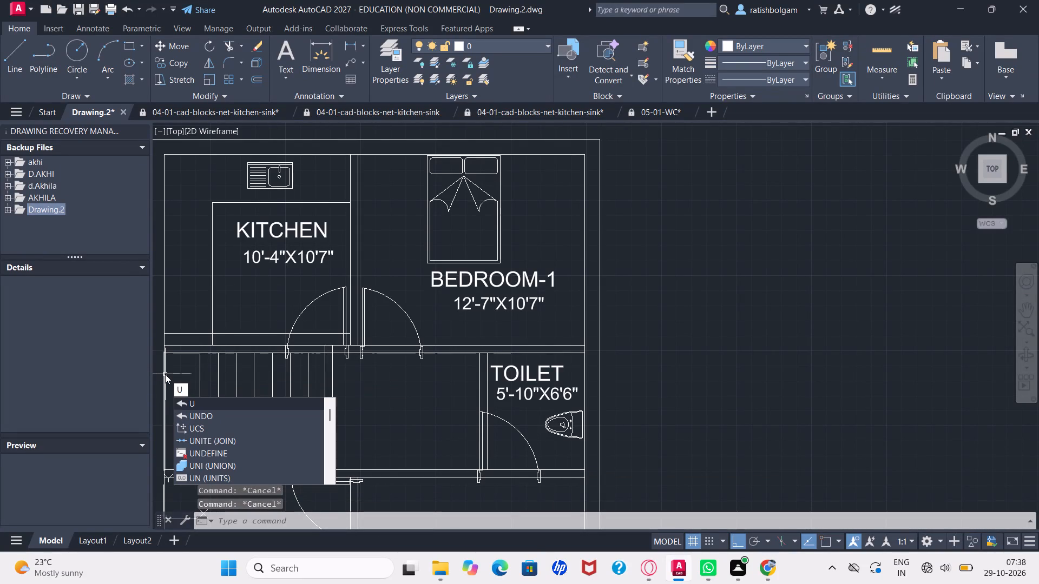
click(206, 472)
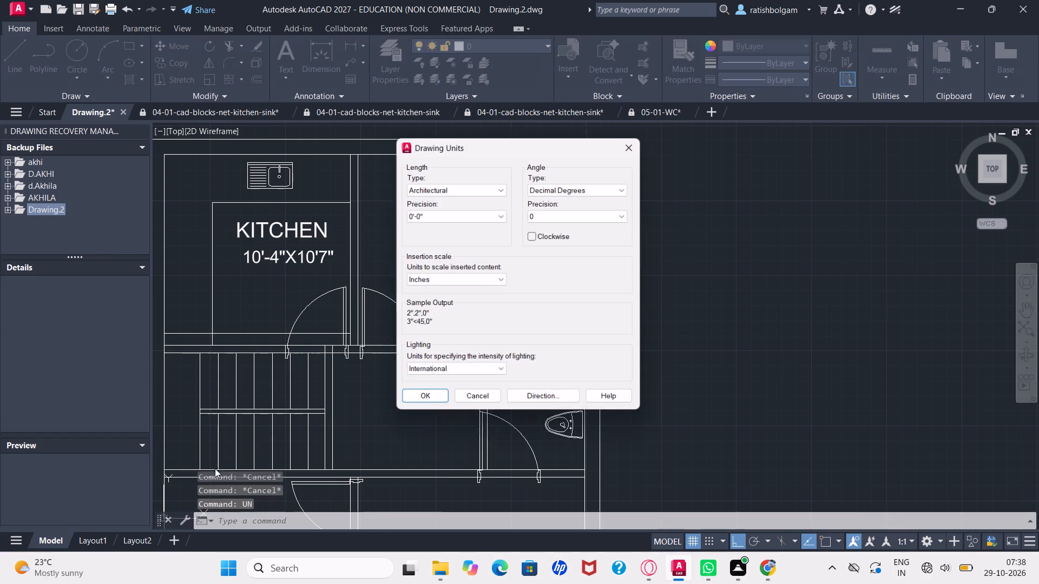
click(763, 311)
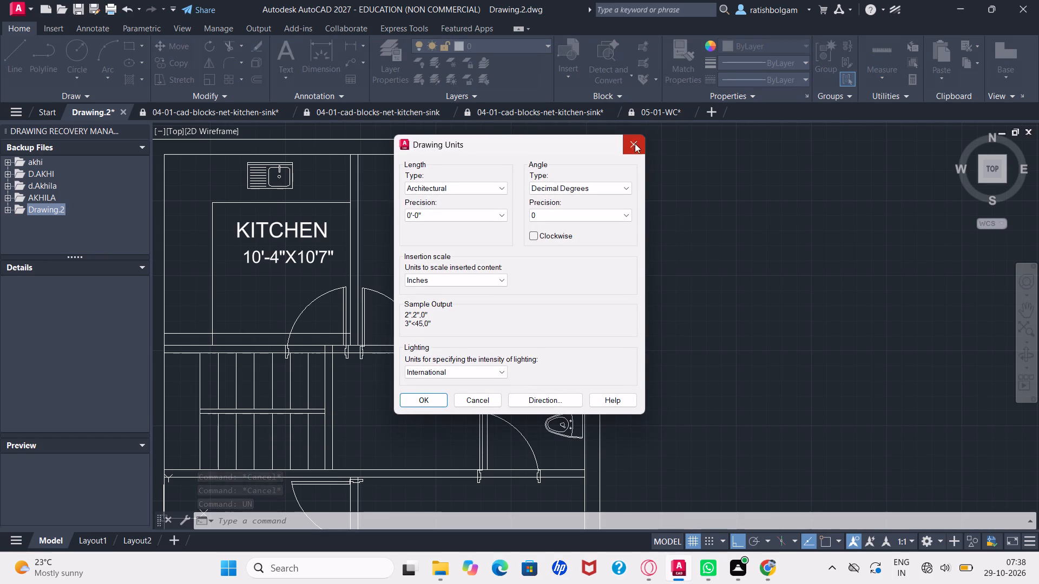
click(634, 140)
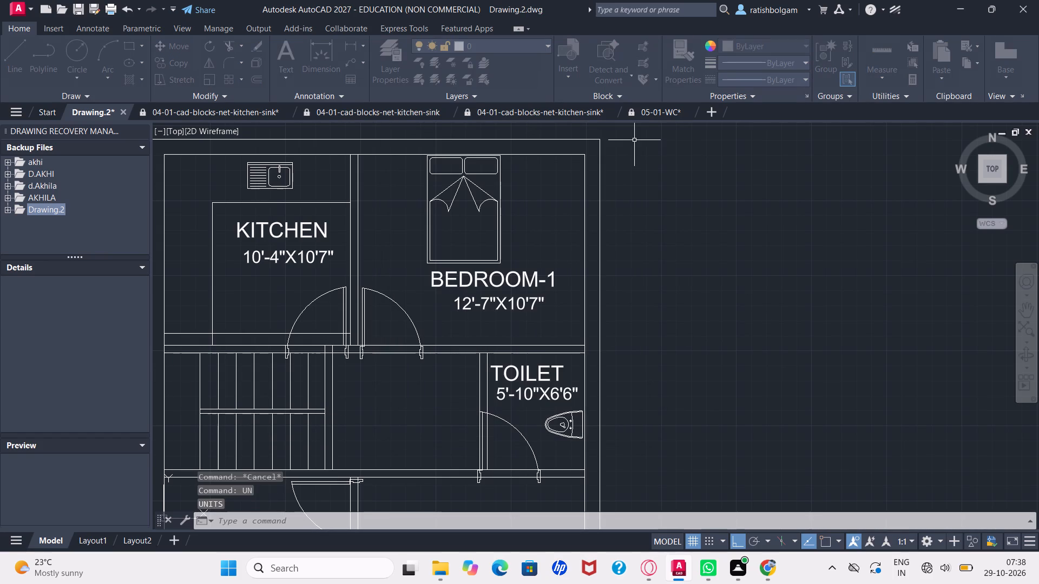
Measure the staircase area's width from the passage-side wall line to the outer wall with a DIM preview, placing no dimension.
key(d)
text(im)
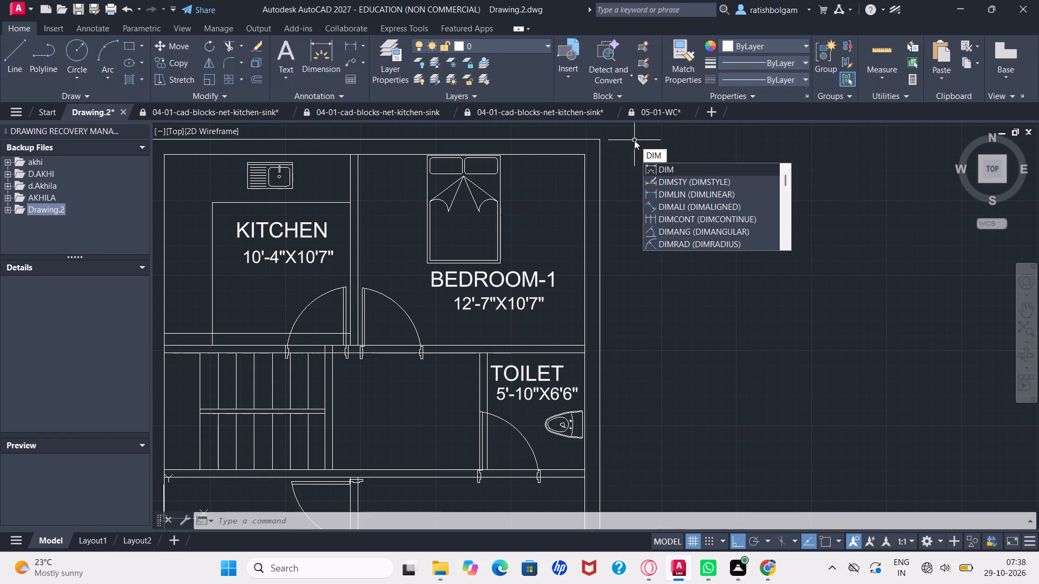
key(Return)
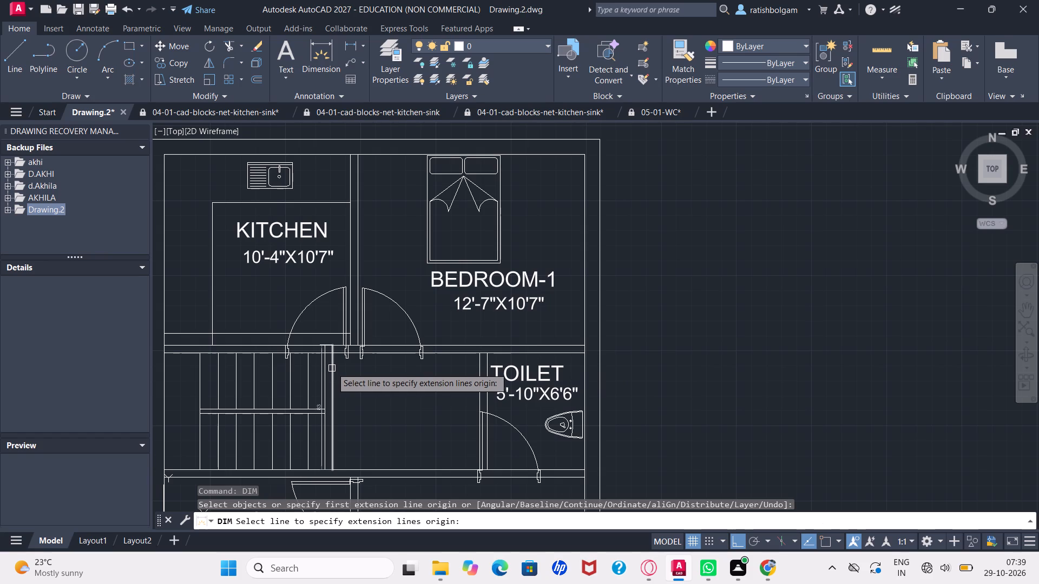
click(332, 368)
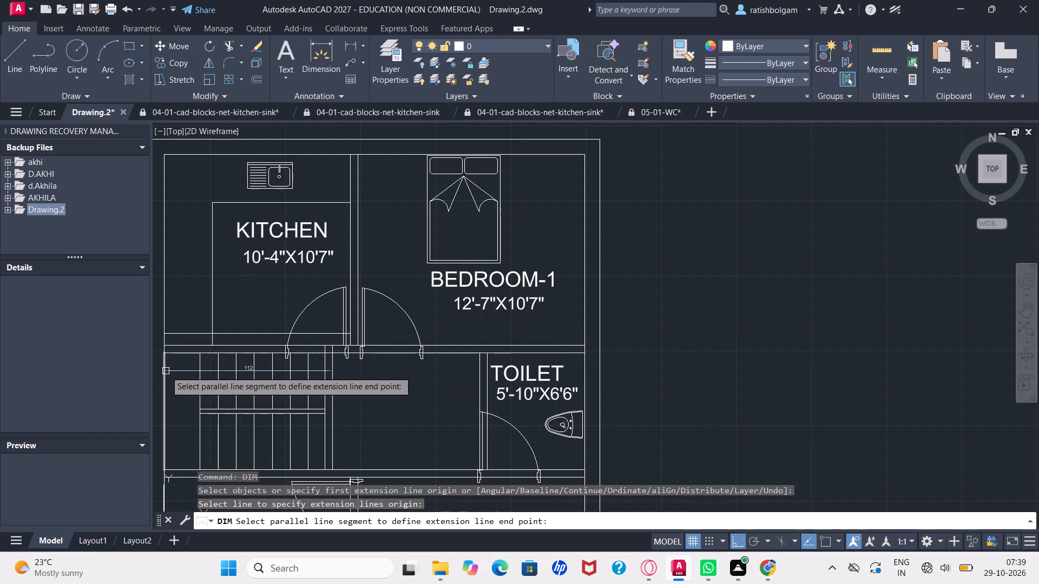
key(Escape)
key(Escape)
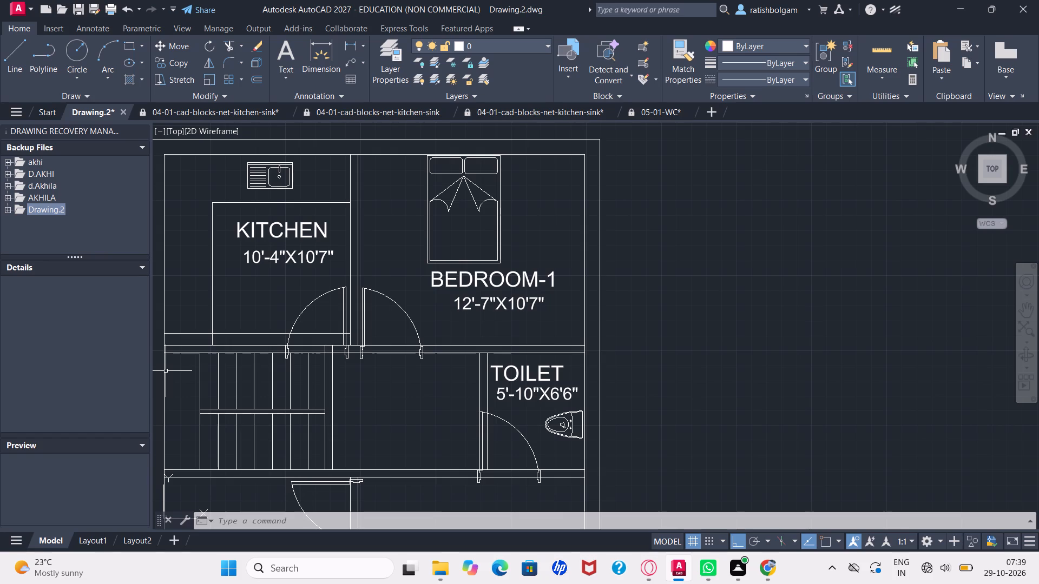
Bring the whole floor plan into view, from the kitchen and BEDROOM-1 down to the hall entry.
ctrl+scroll(166, 371, down, 1)
key(Escape)
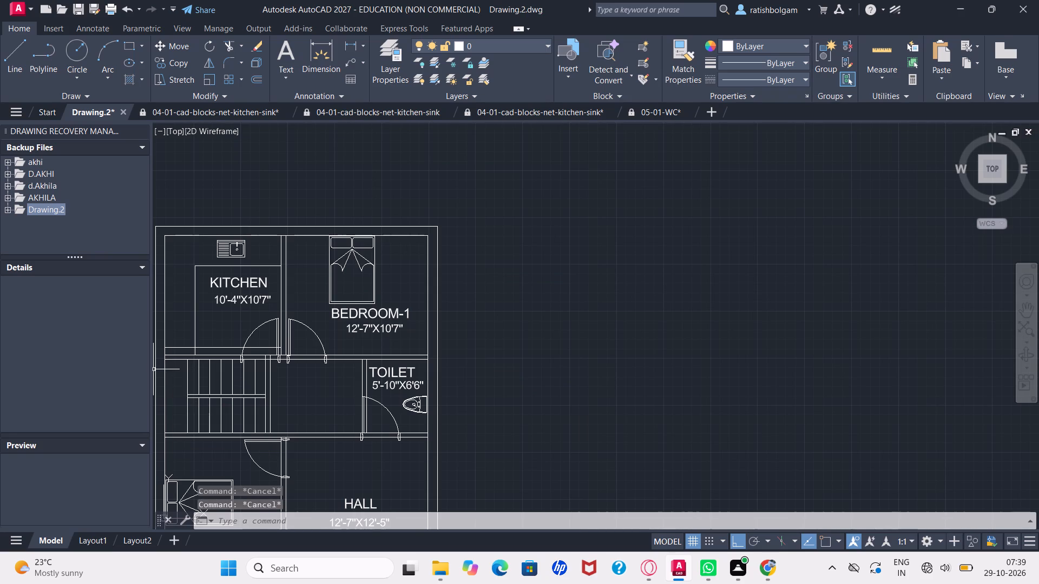
text(pam)
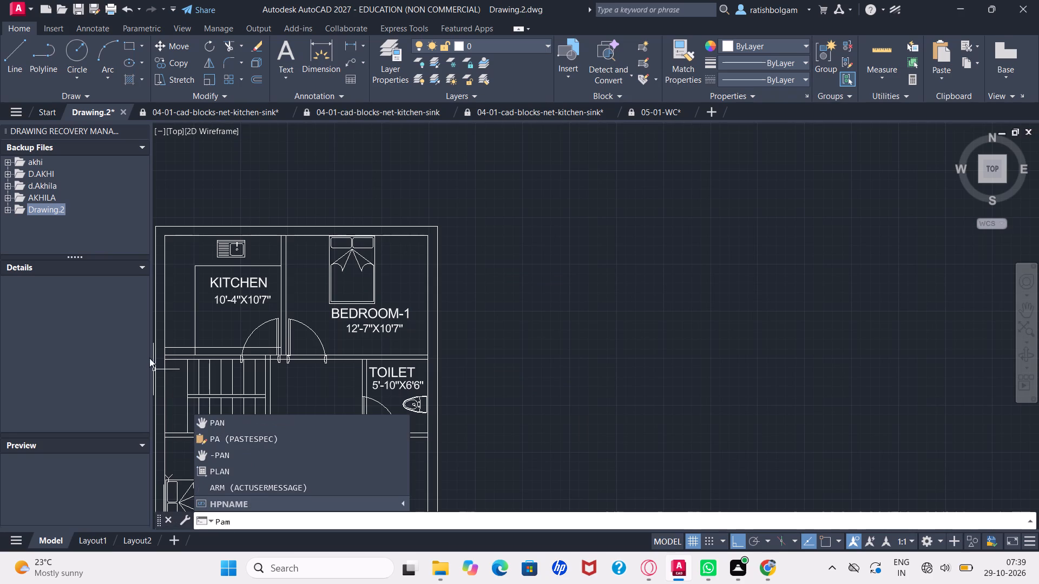
click(213, 418)
click(230, 402)
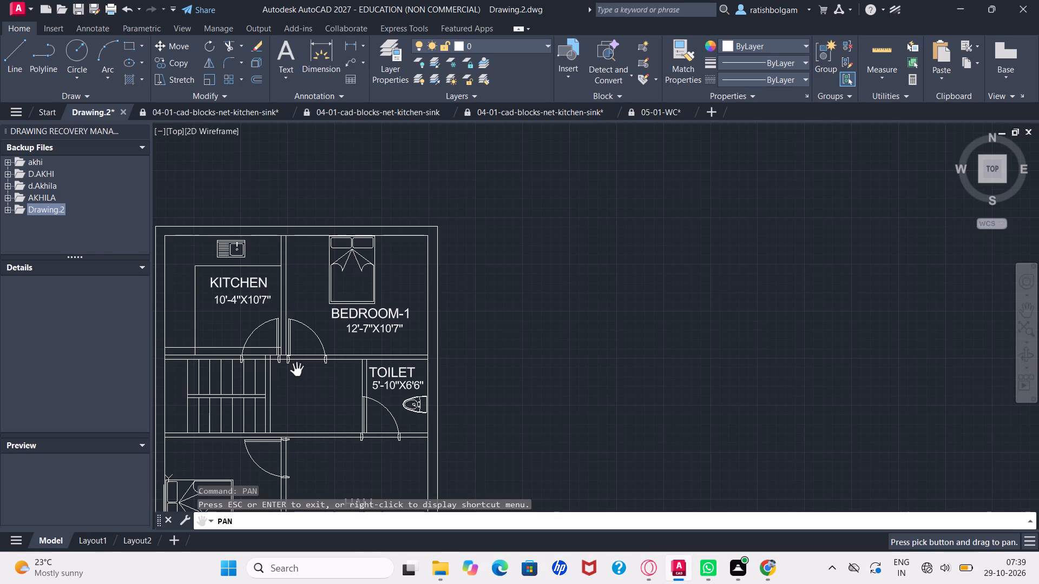
drag(304, 369, 455, 291)
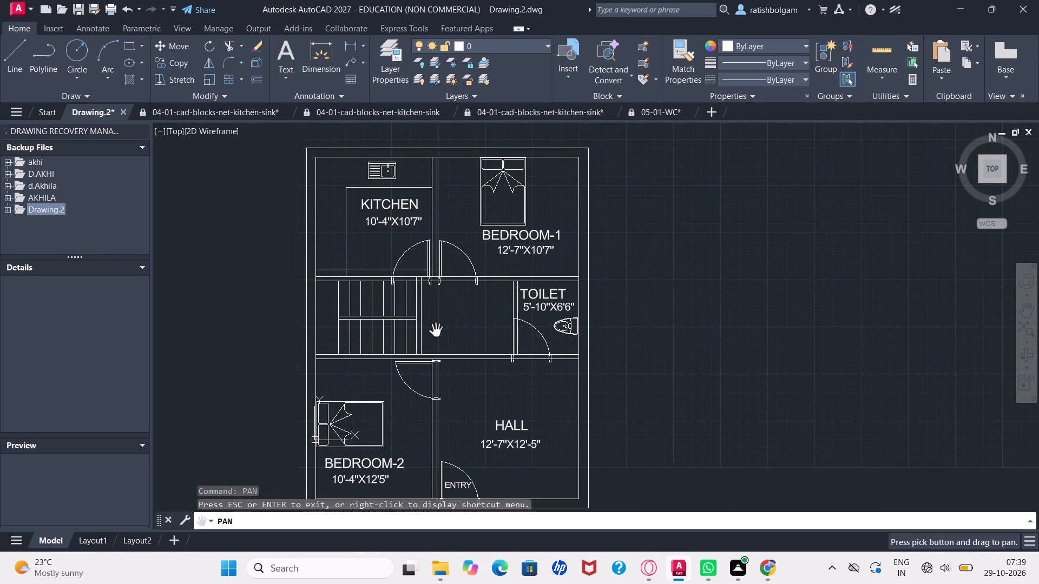
drag(436, 331, 471, 311)
key(Escape)
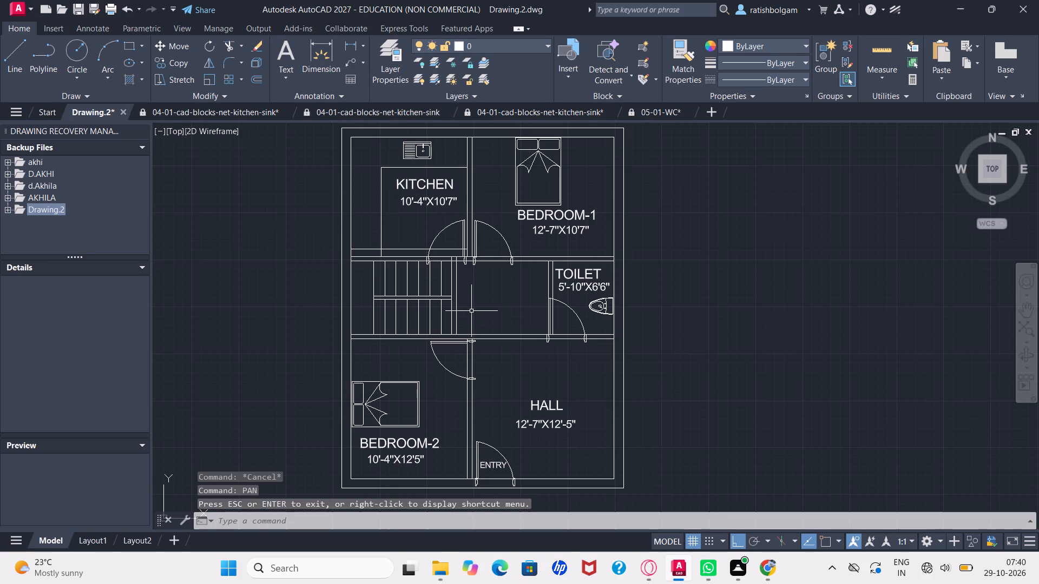
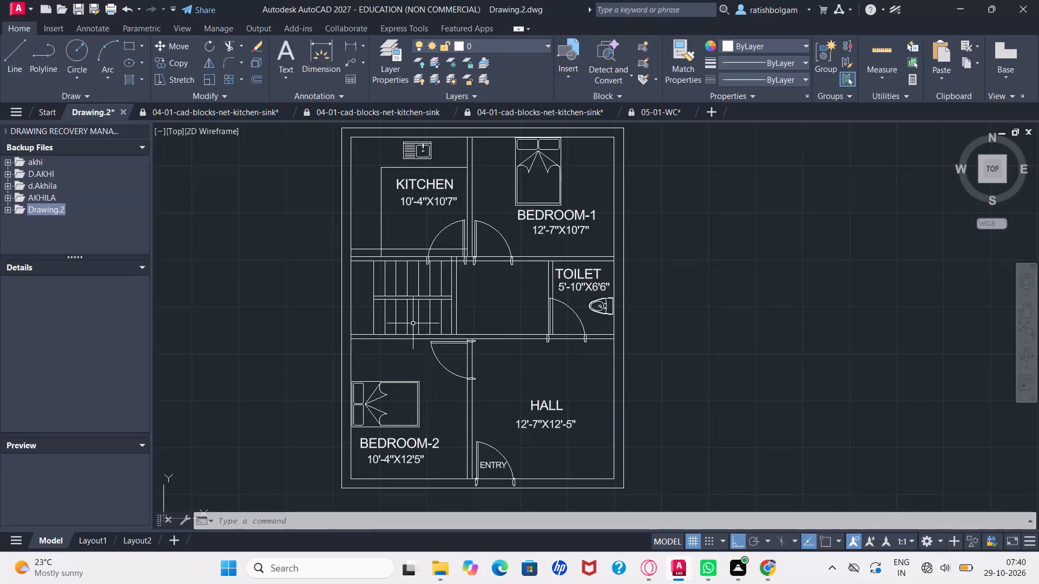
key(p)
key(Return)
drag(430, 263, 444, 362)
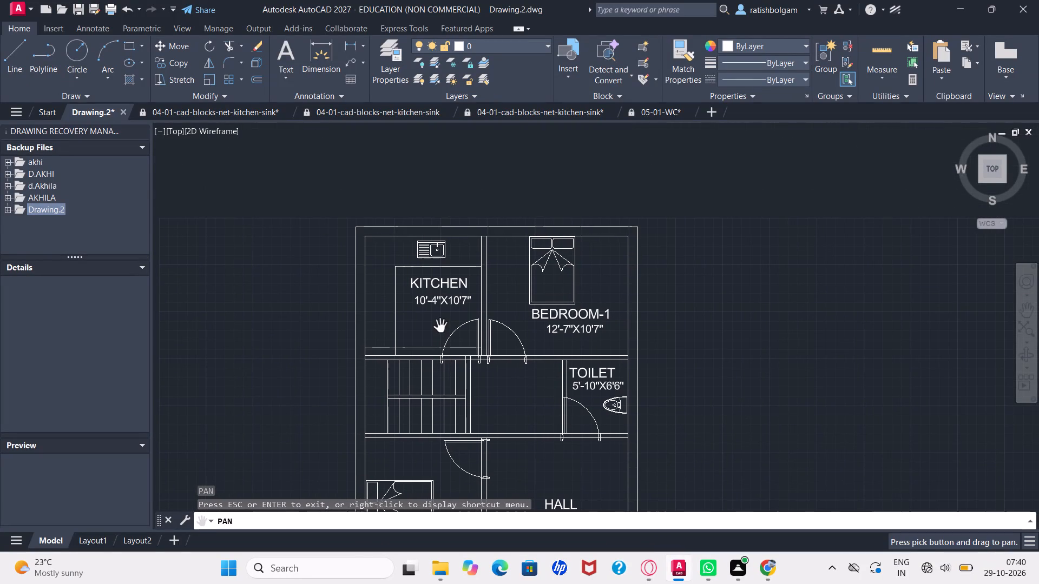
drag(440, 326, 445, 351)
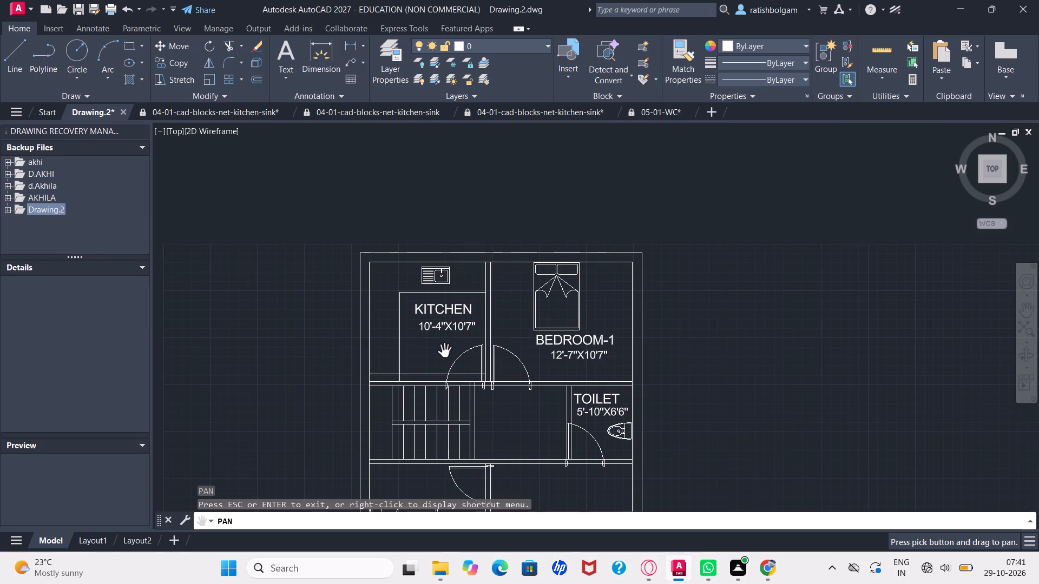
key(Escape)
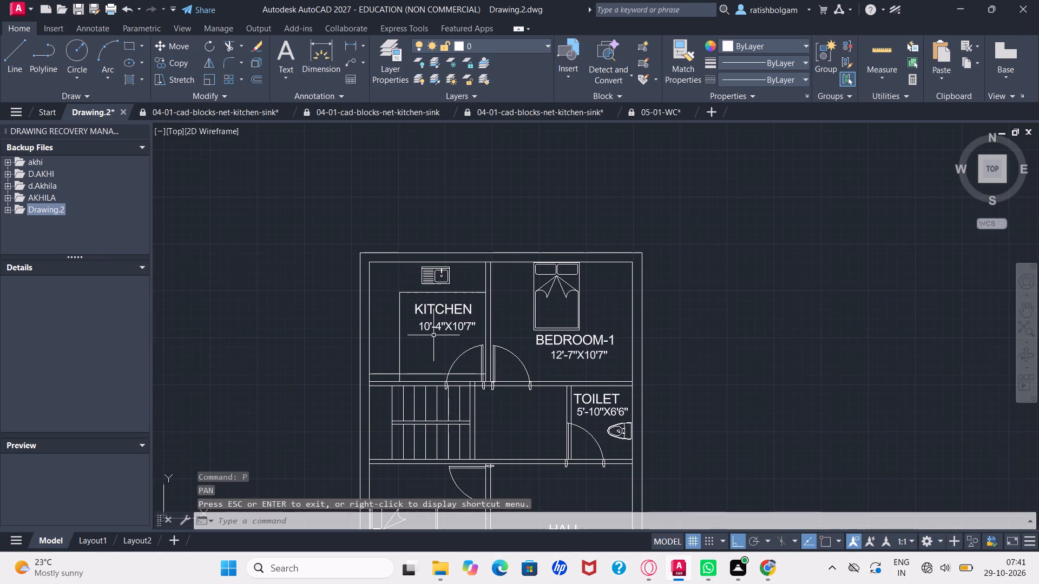
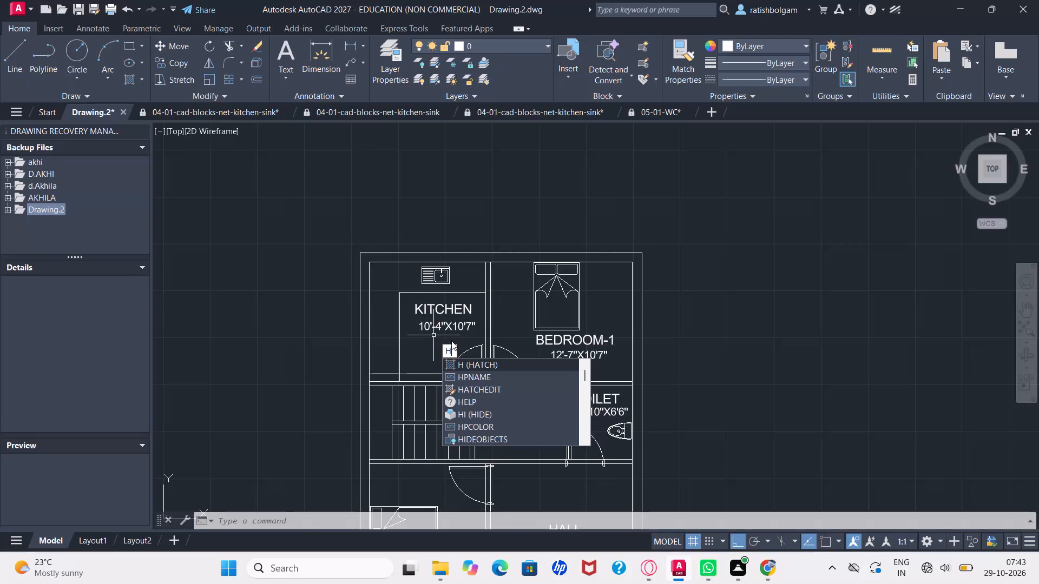
Set the ISO-25 dimension style's primary units to Architectural with 0'-0" precision and make the style current.
key(Return)
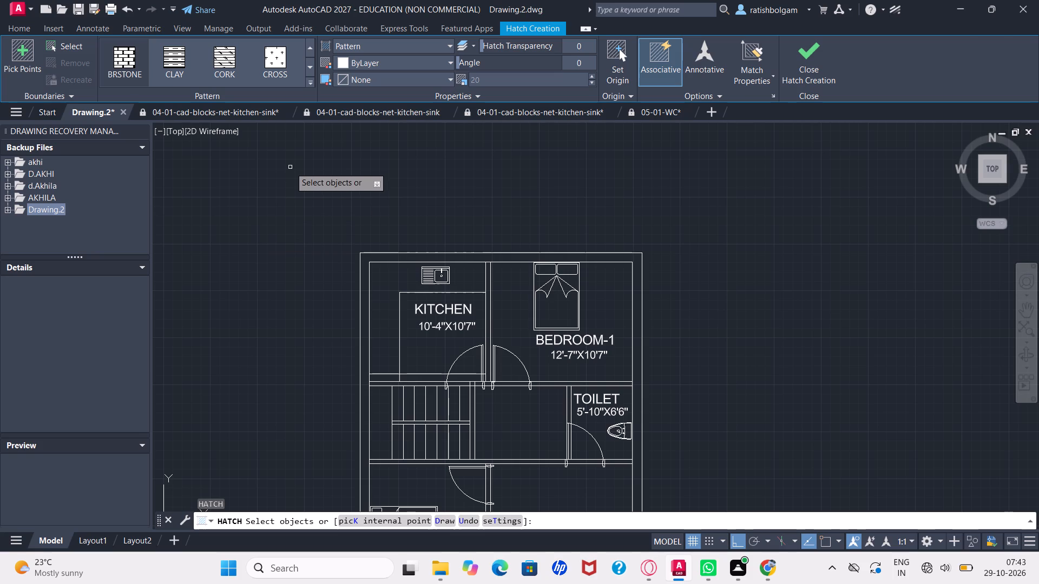
key(Escape)
text(dim)
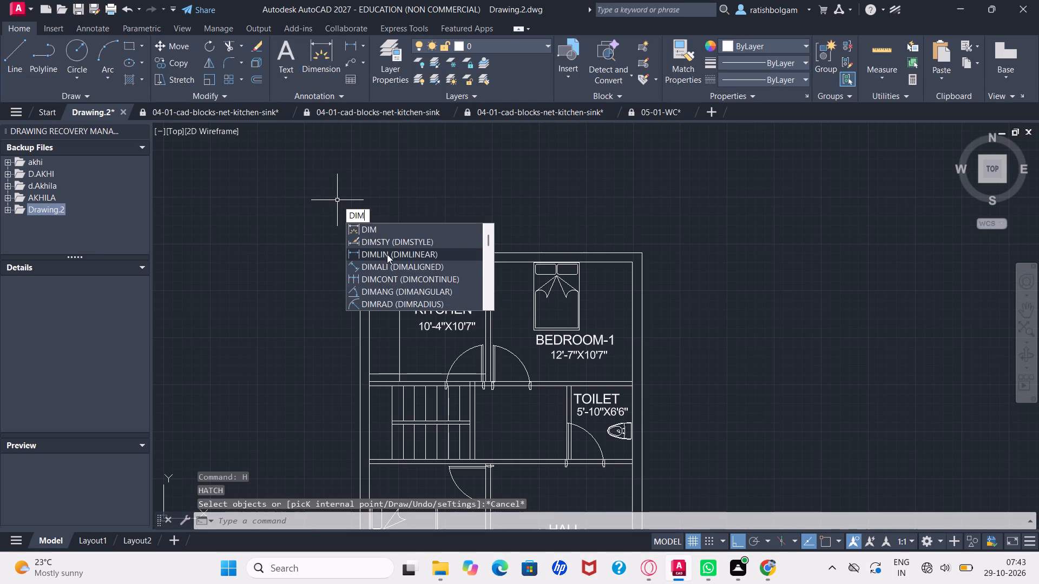
click(398, 243)
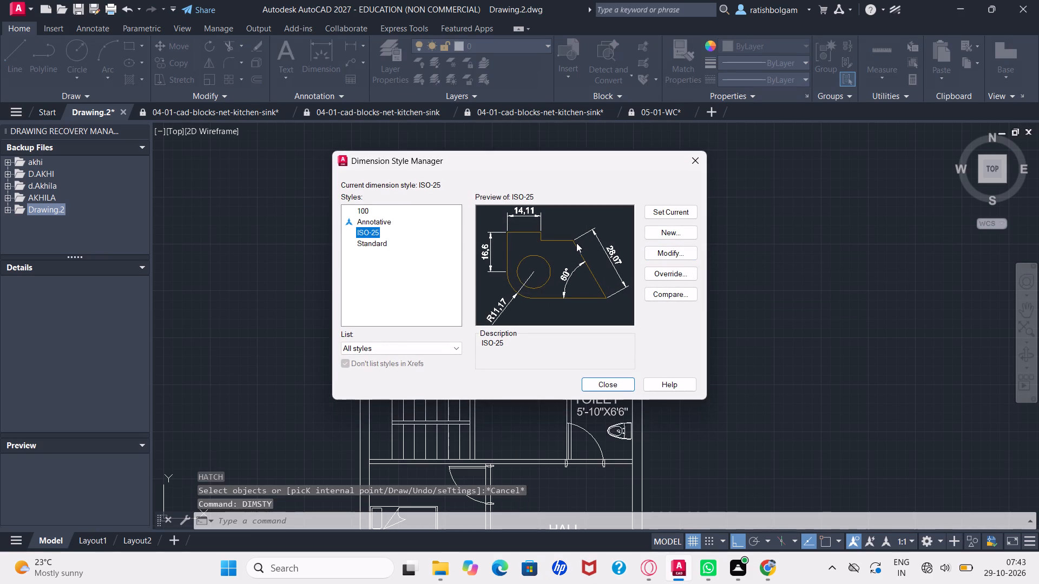
click(658, 255)
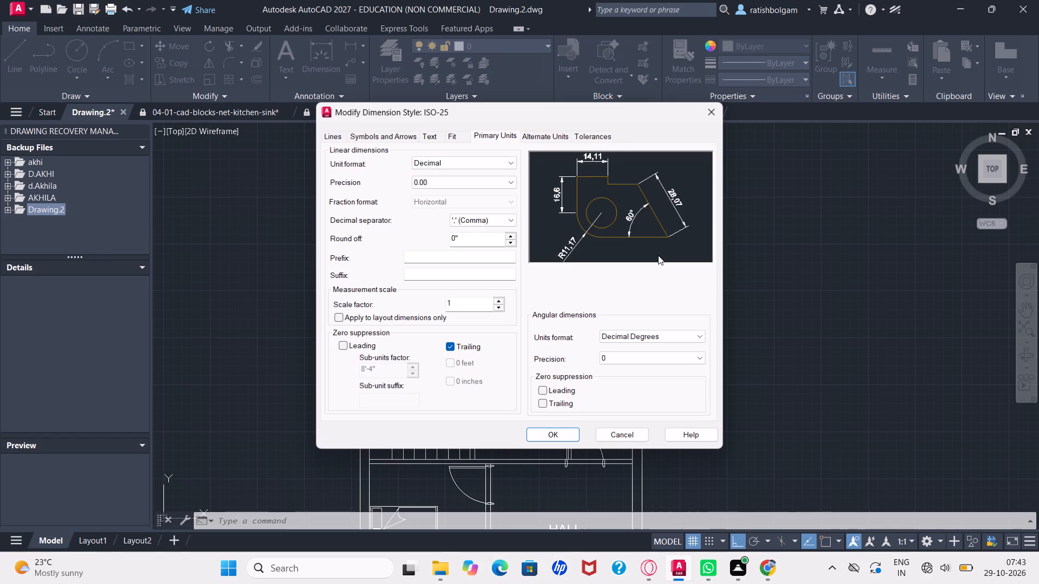
click(488, 163)
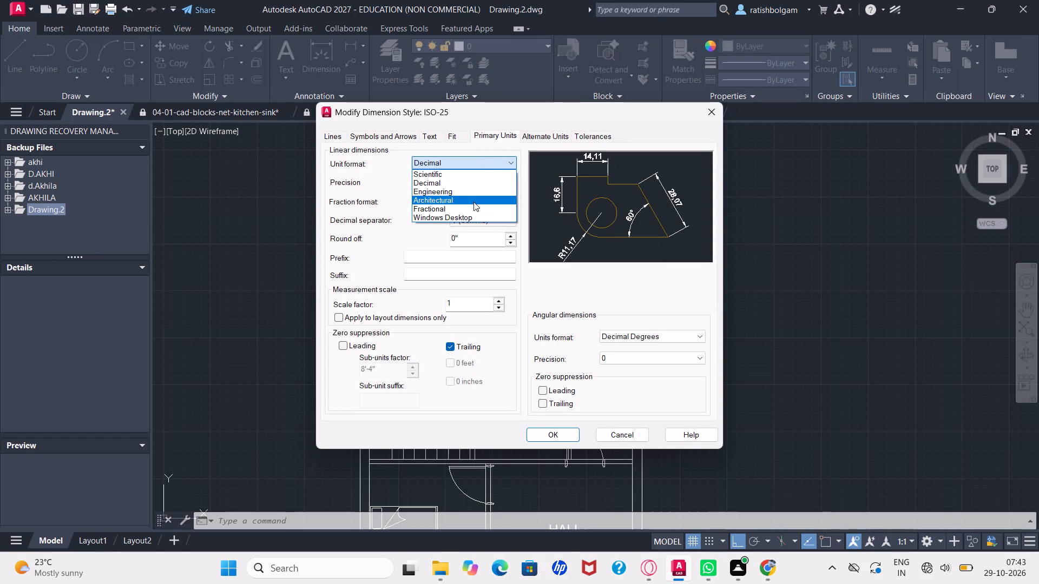
click(474, 201)
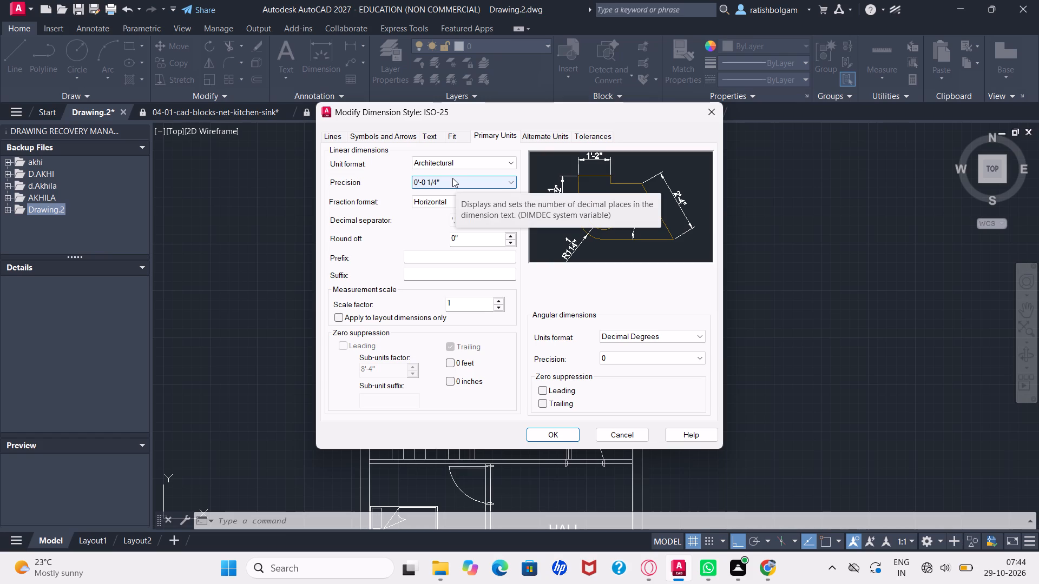
click(453, 178)
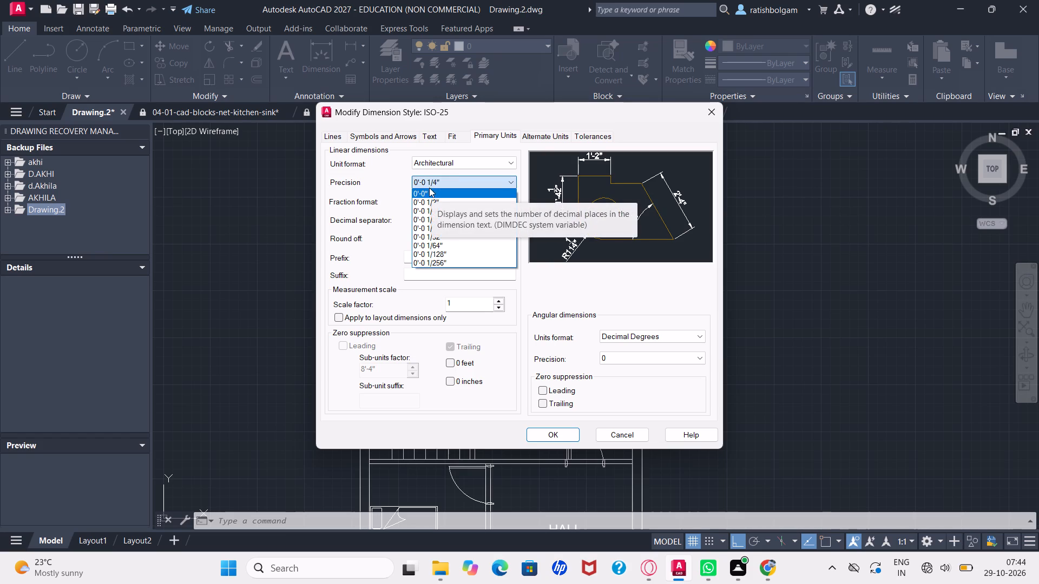
click(429, 188)
click(549, 433)
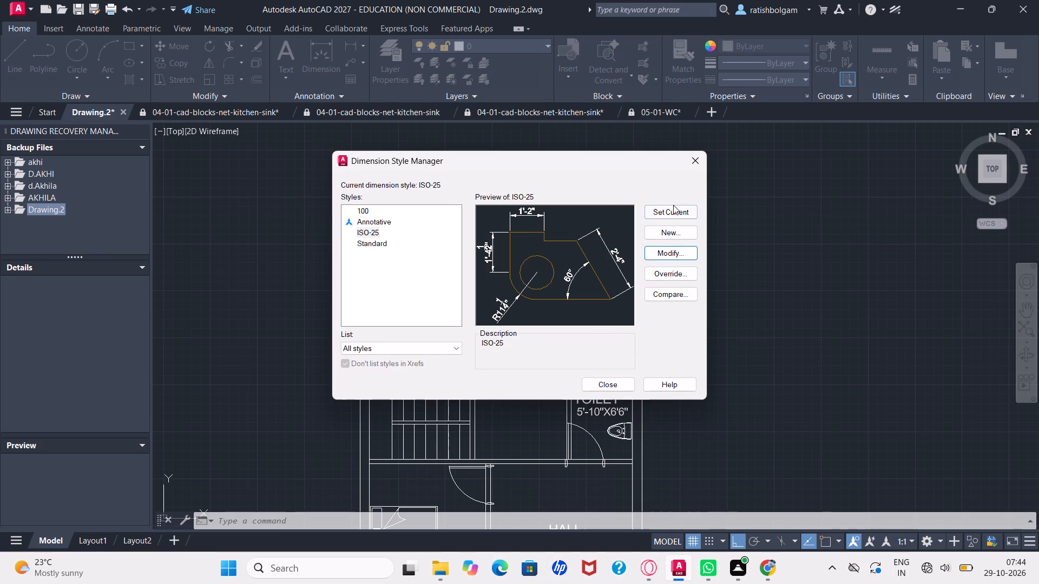
click(674, 209)
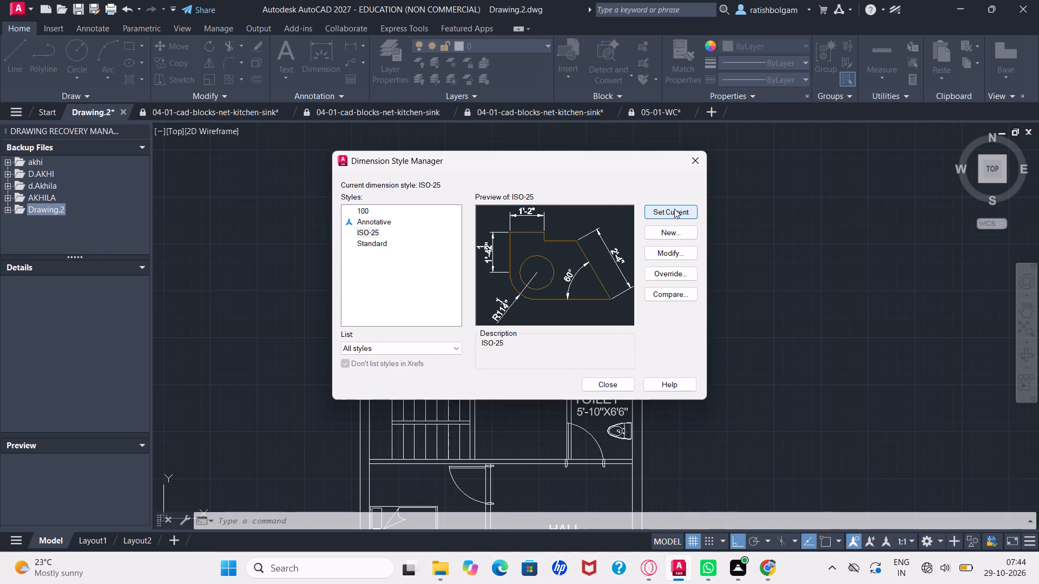
click(674, 209)
click(697, 158)
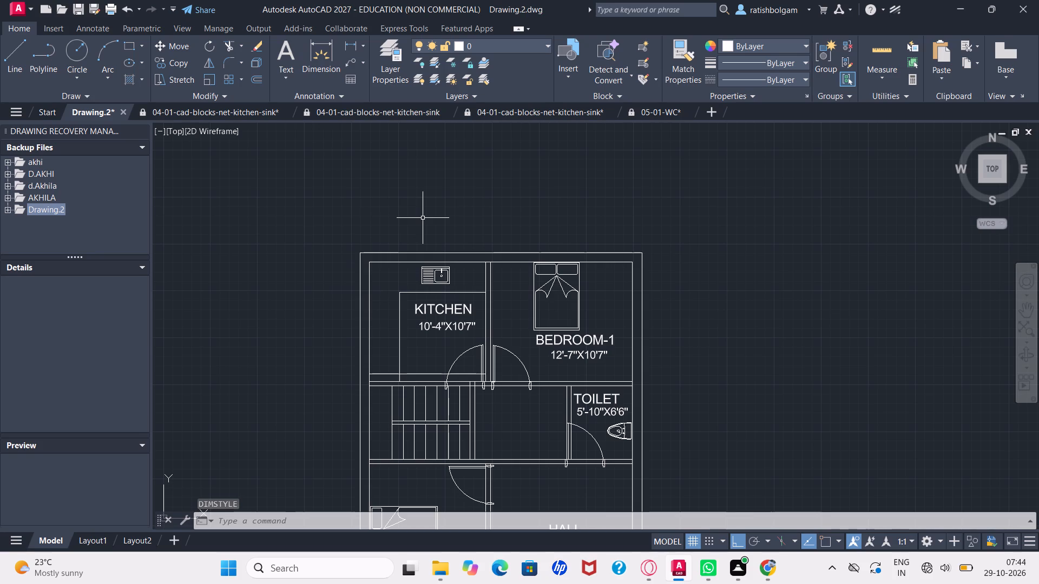
Turn on object snap for linear dimensioning at the outer wall corner by the kitchen.
text(diml)
click(483, 247)
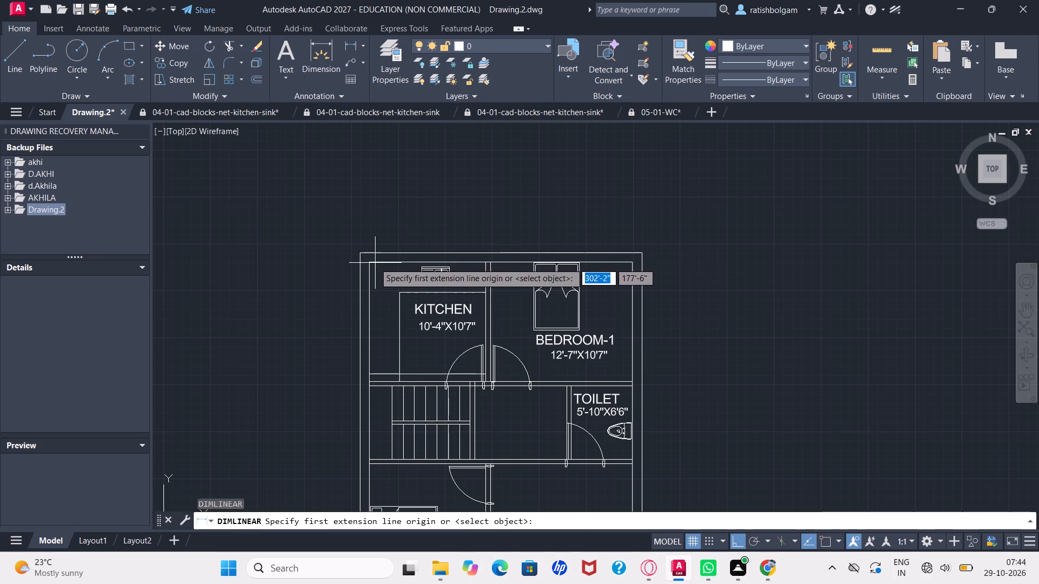
ctrl+scroll(363, 250, up, 3)
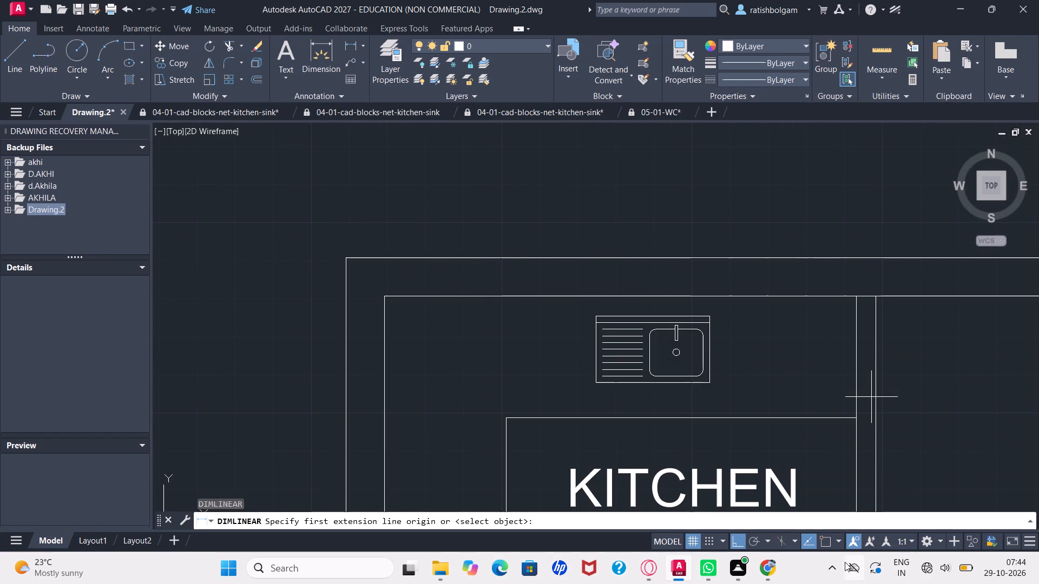
click(832, 544)
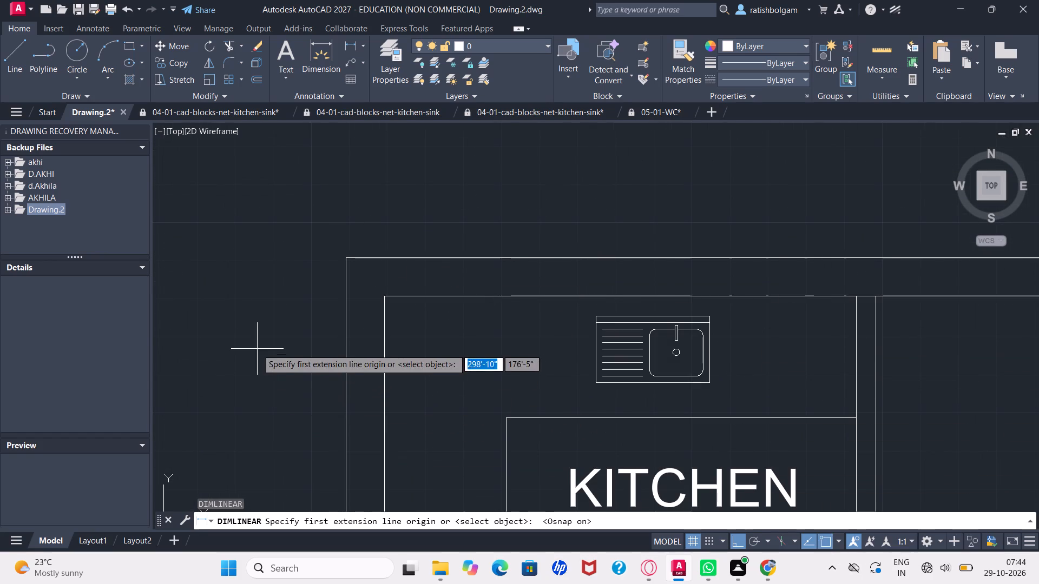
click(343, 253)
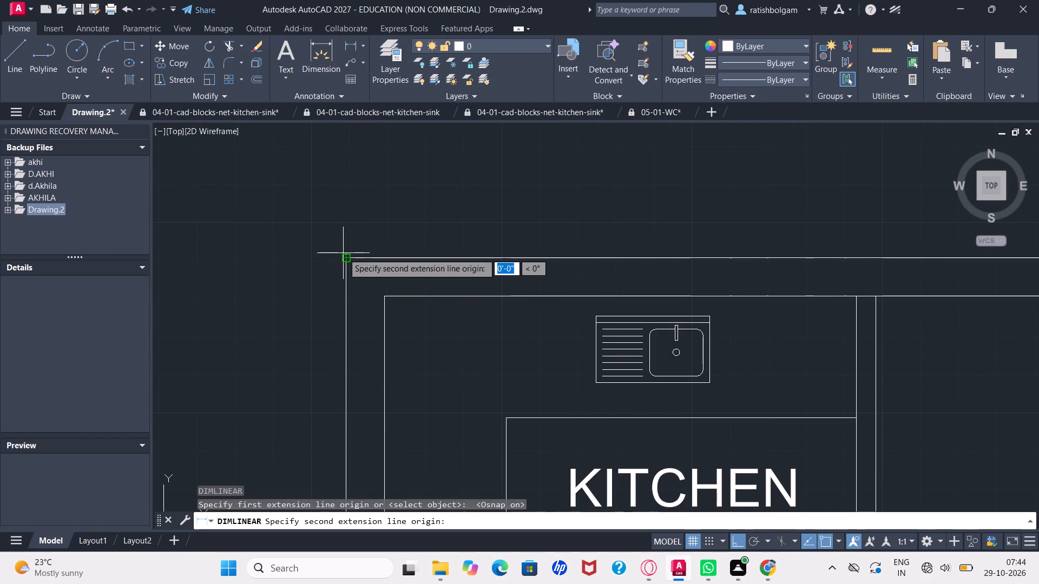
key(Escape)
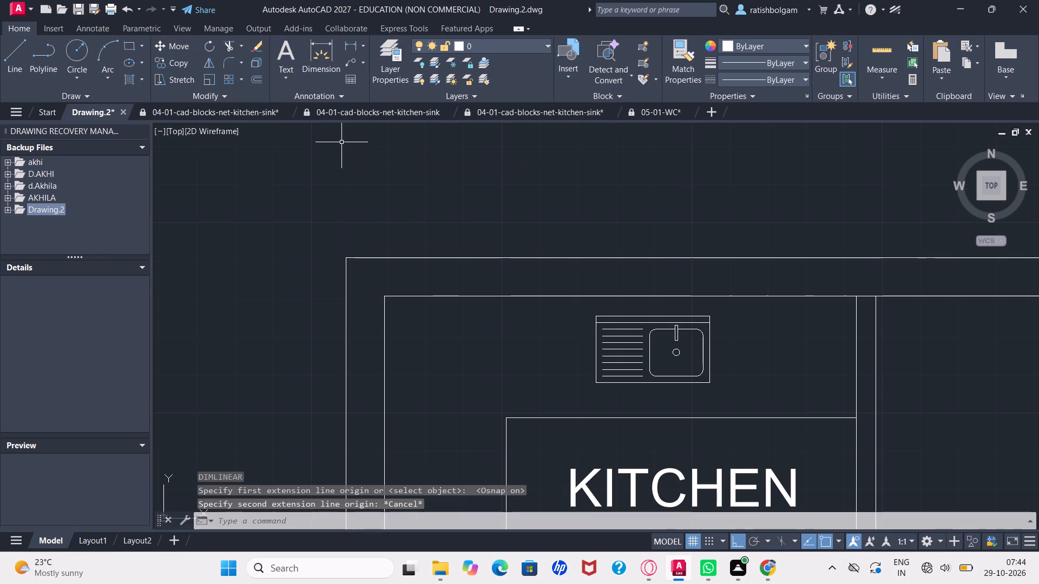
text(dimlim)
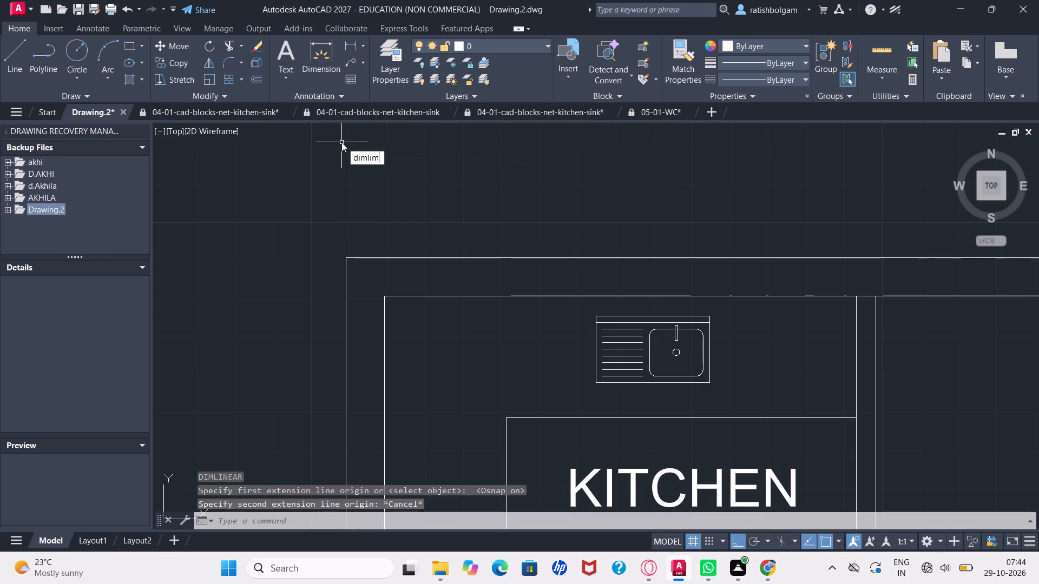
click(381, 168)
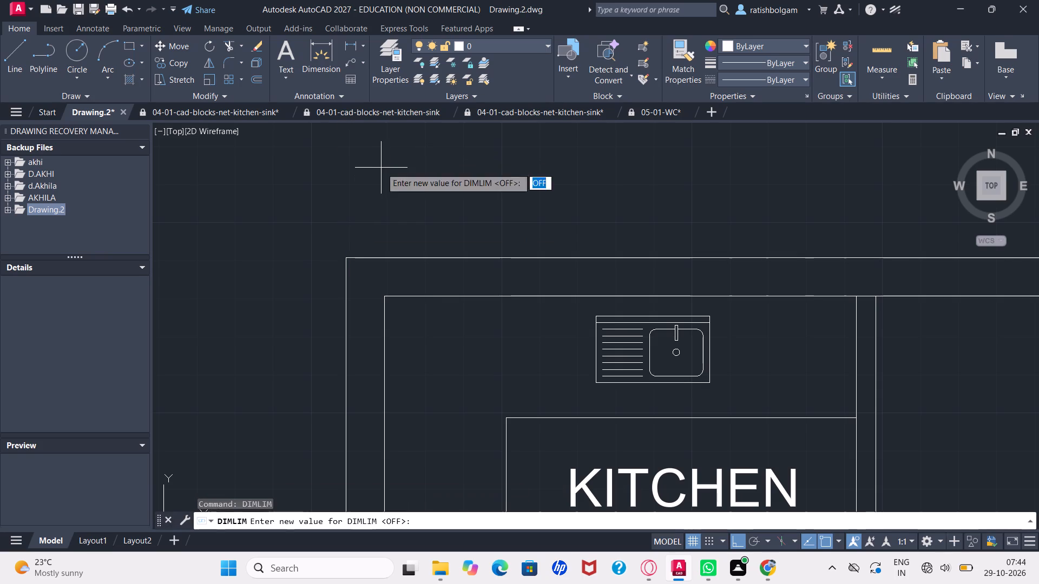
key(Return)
Add a linear dimension for the plan's overall width, from corner to corner of the outer wall above the kitchen and Bedroom-1.
text(diml)
click(418, 196)
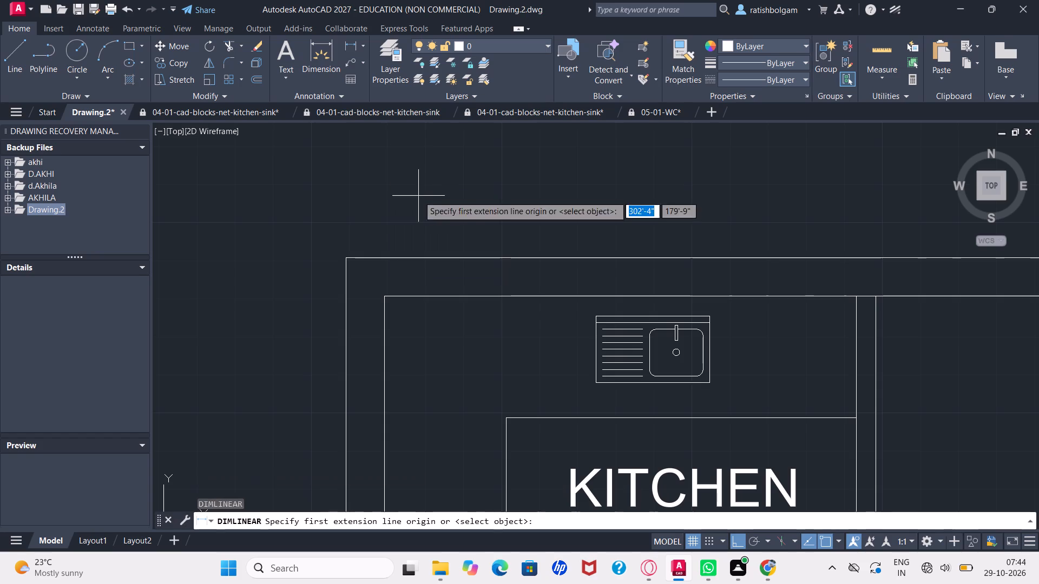
click(347, 258)
ctrl+scroll(347, 258, down, 5)
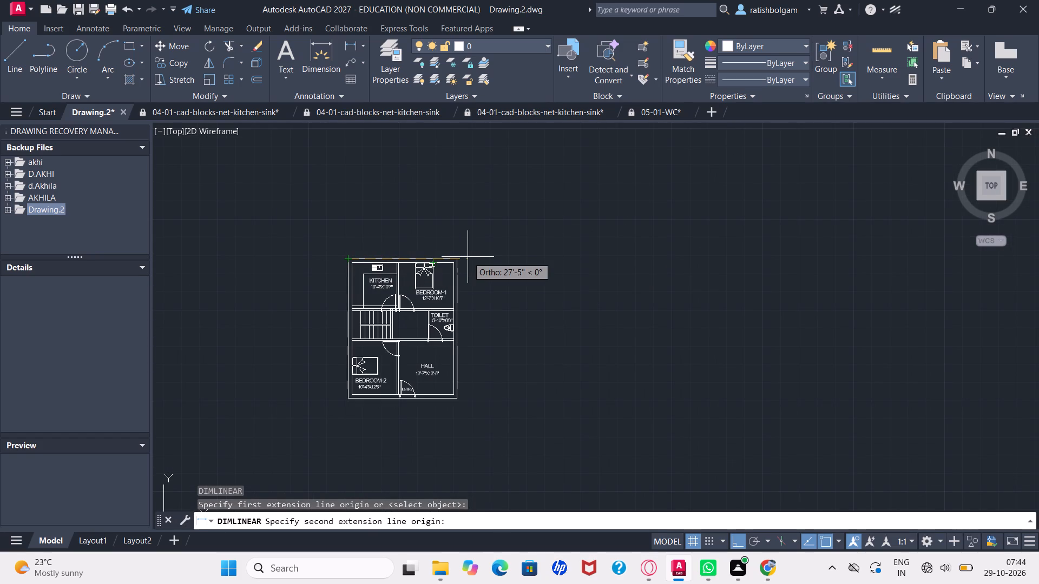
ctrl+scroll(468, 257, up, 4)
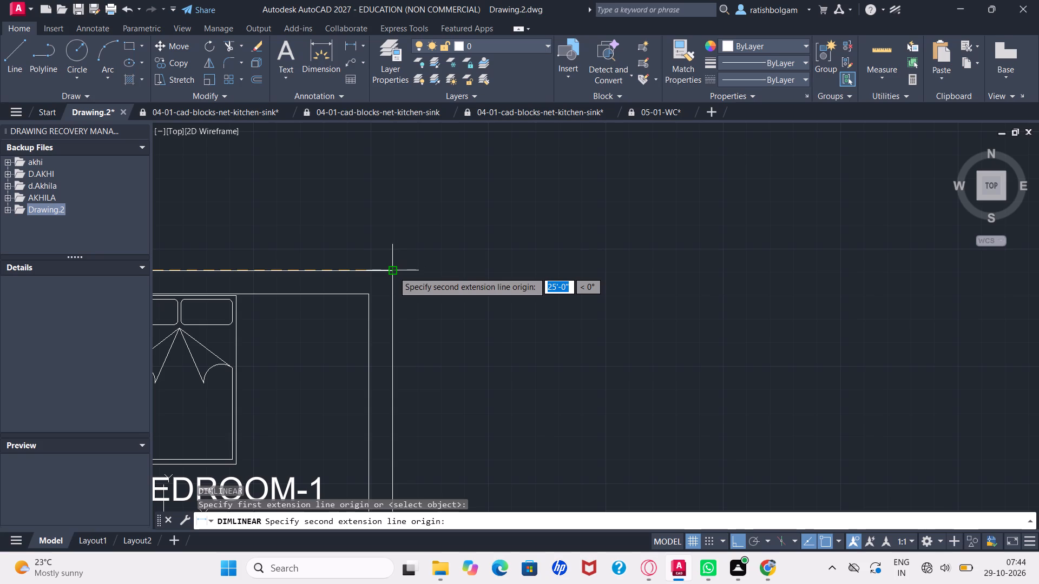
click(393, 271)
click(396, 237)
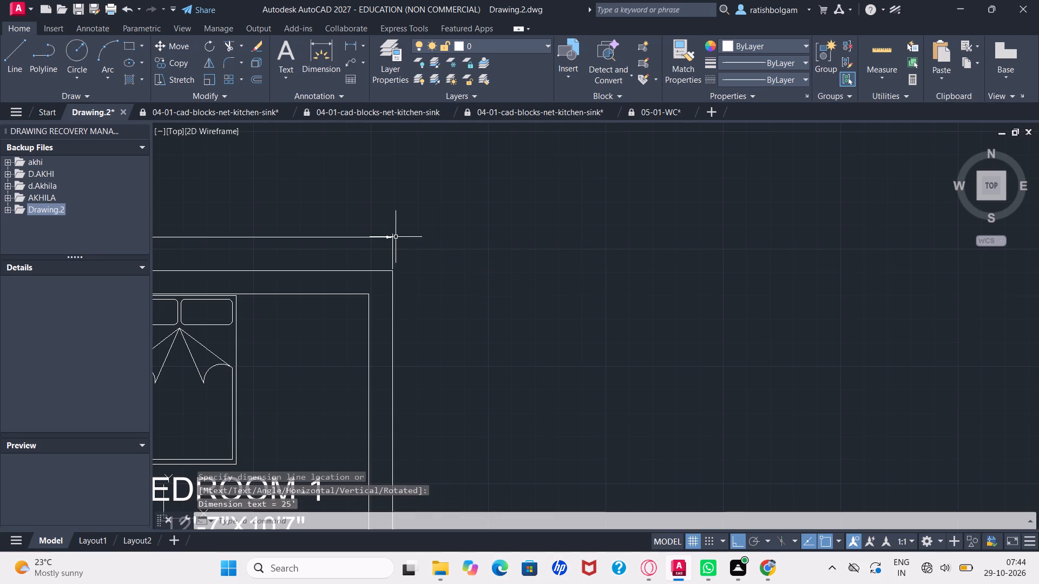
key(Escape)
Quick-measure the staircase treads and the surrounding staircase space.
ctrl+scroll(363, 248, down, 3)
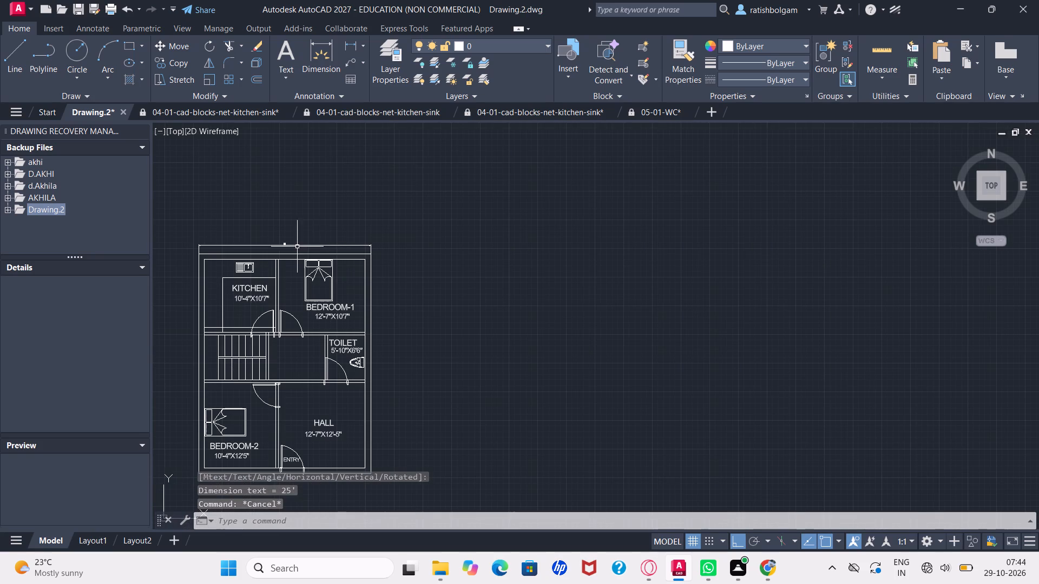
ctrl+scroll(279, 245, up, 4)
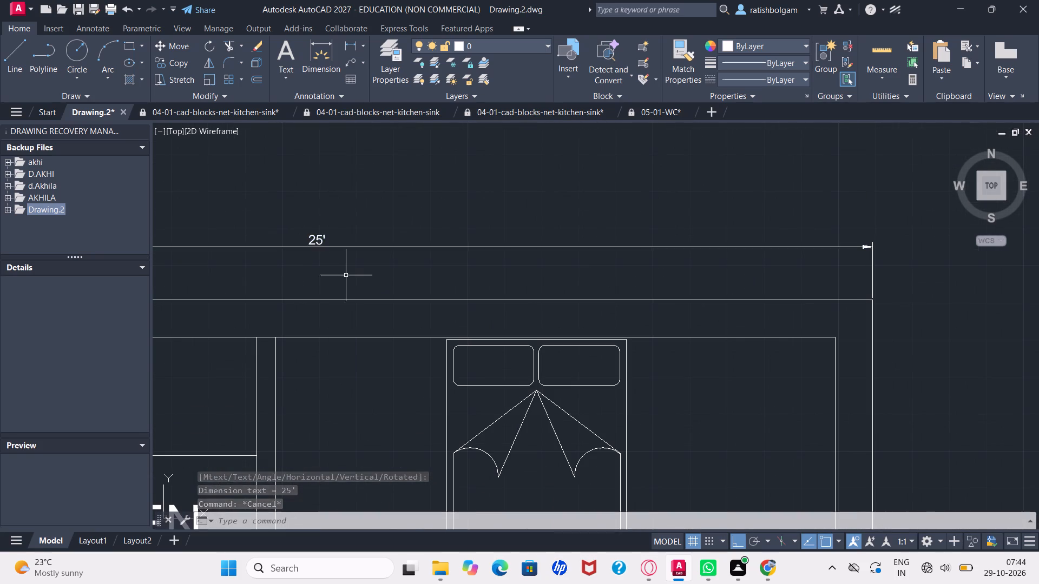
ctrl+scroll(346, 275, down, 3)
ctrl+scroll(436, 289, down, 3)
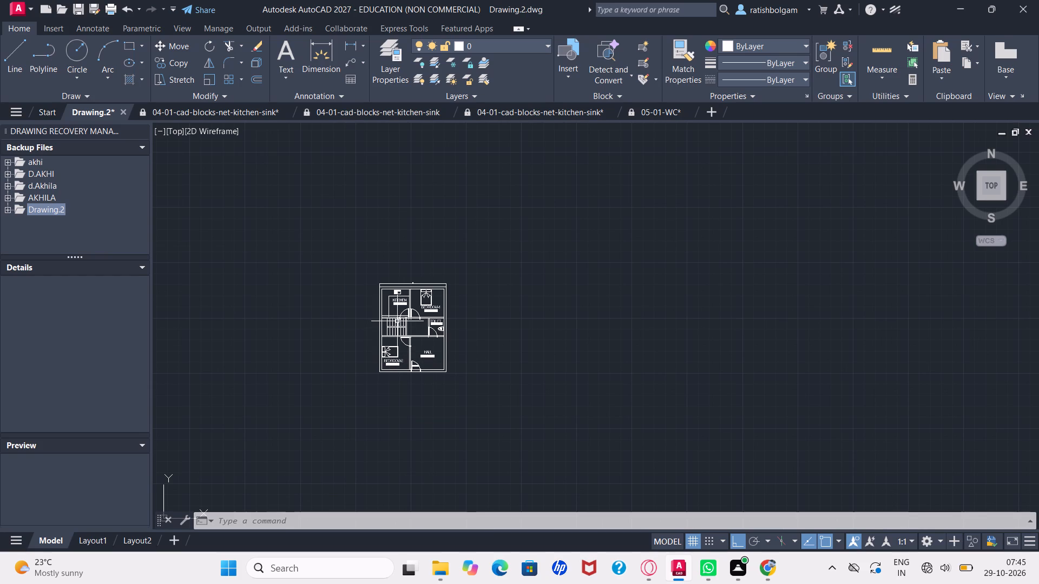
ctrl+scroll(397, 321, up, 3)
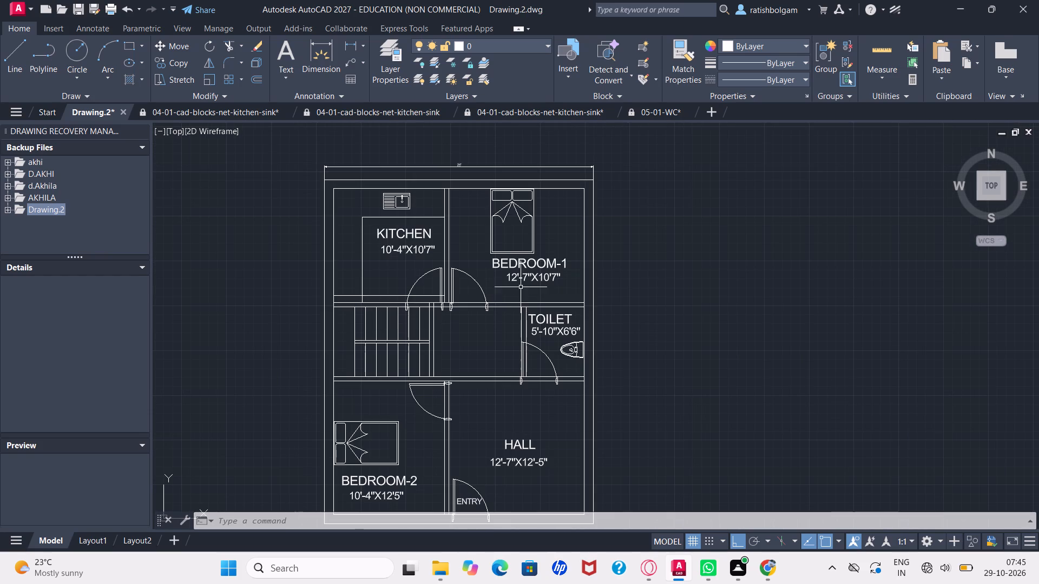
click(877, 44)
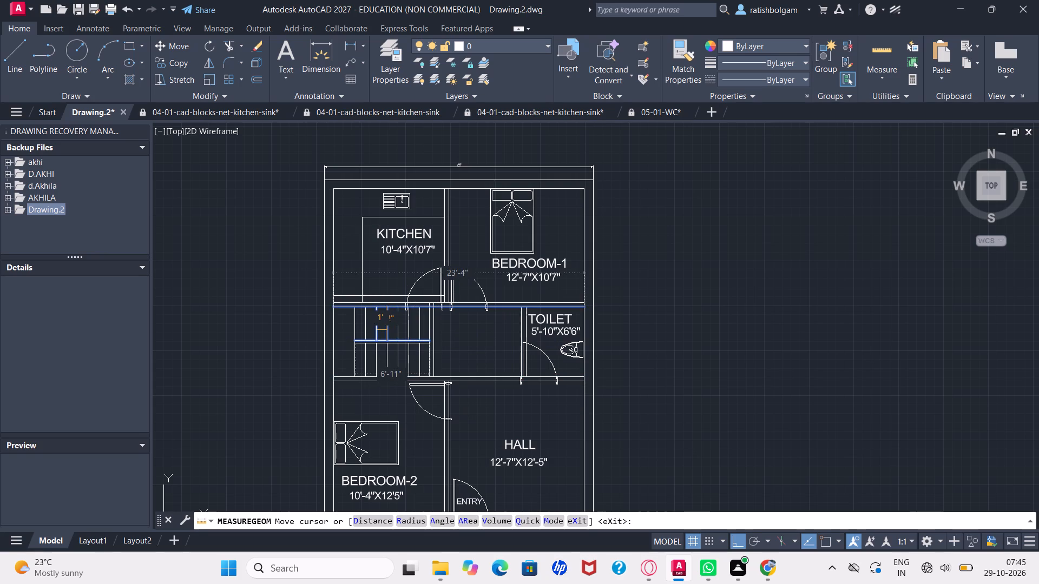
key(Escape)
key(s)
key(BackSpace)
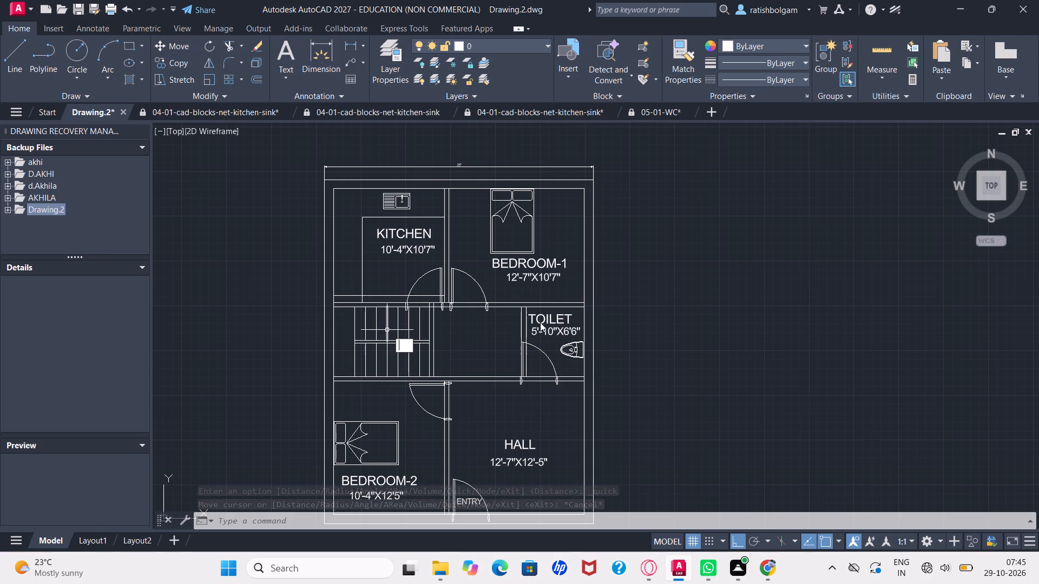
Move the WC block horizontally so its back sits against the inner face of the toilet's outer wall, with object snap off.
scroll(541, 322, left, 1)
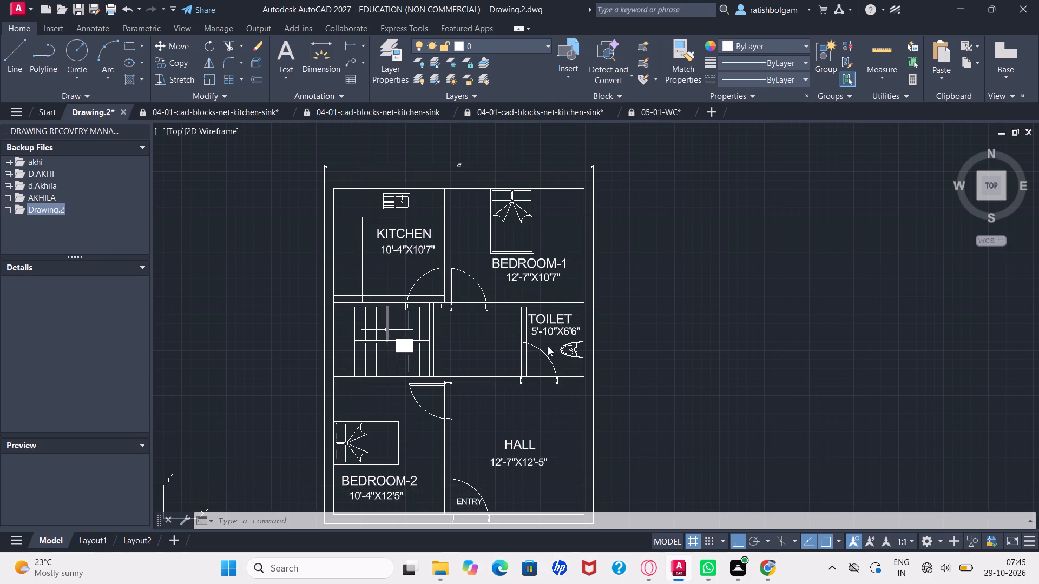
scroll(589, 324, up, 2)
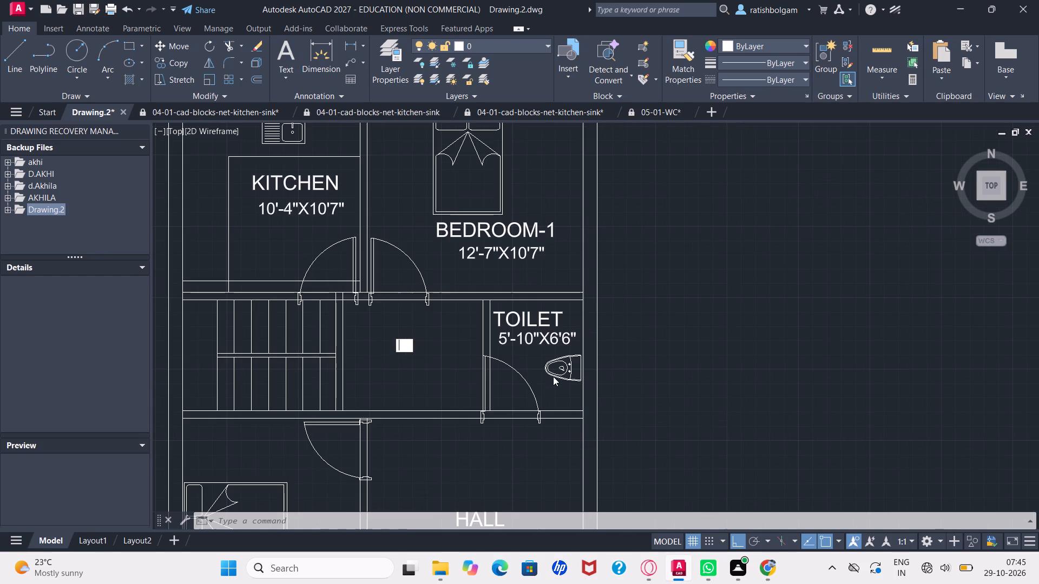
key(m)
key(Return)
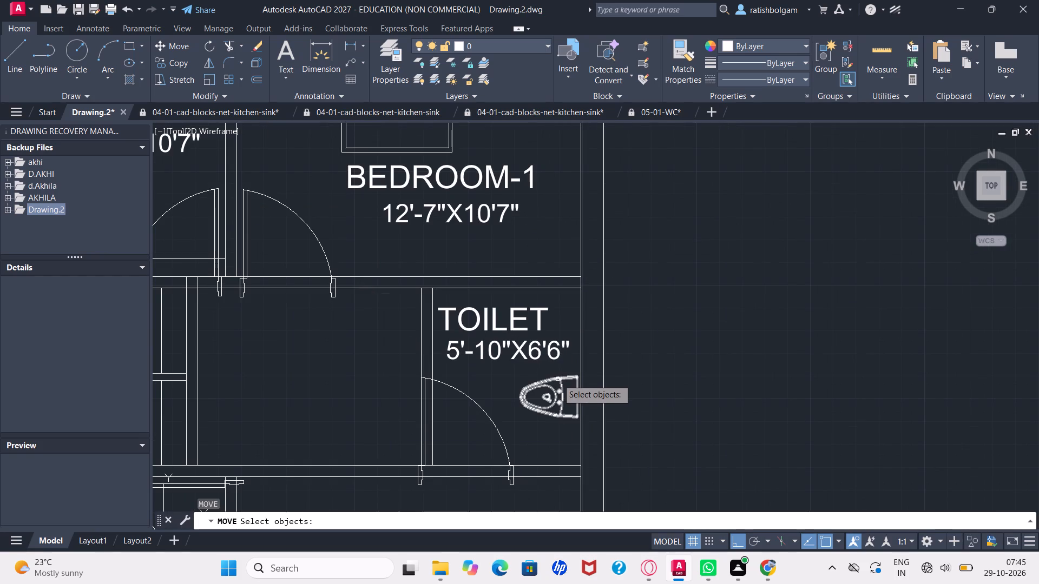
click(557, 380)
key(Return)
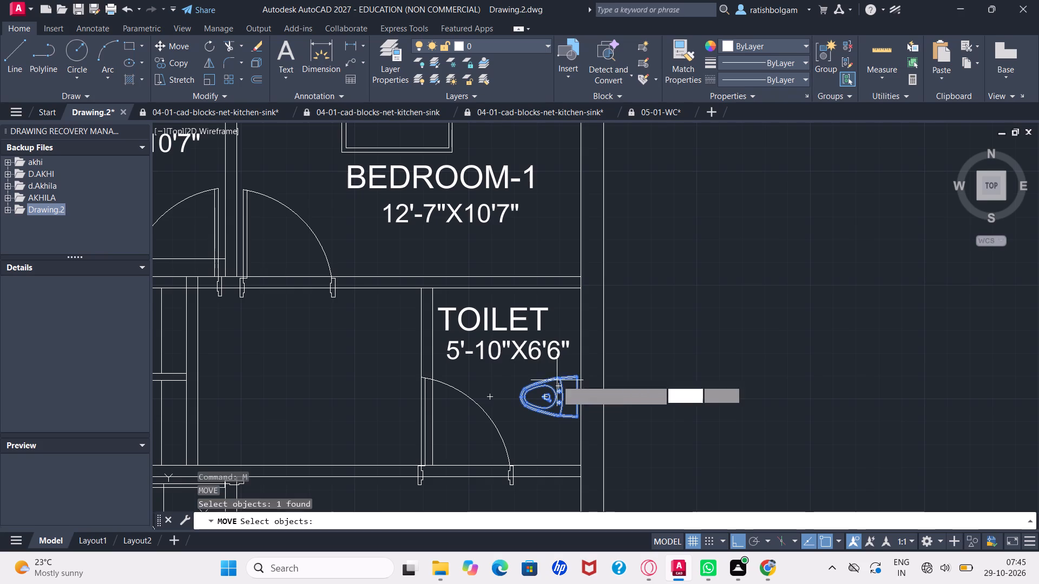
click(557, 380)
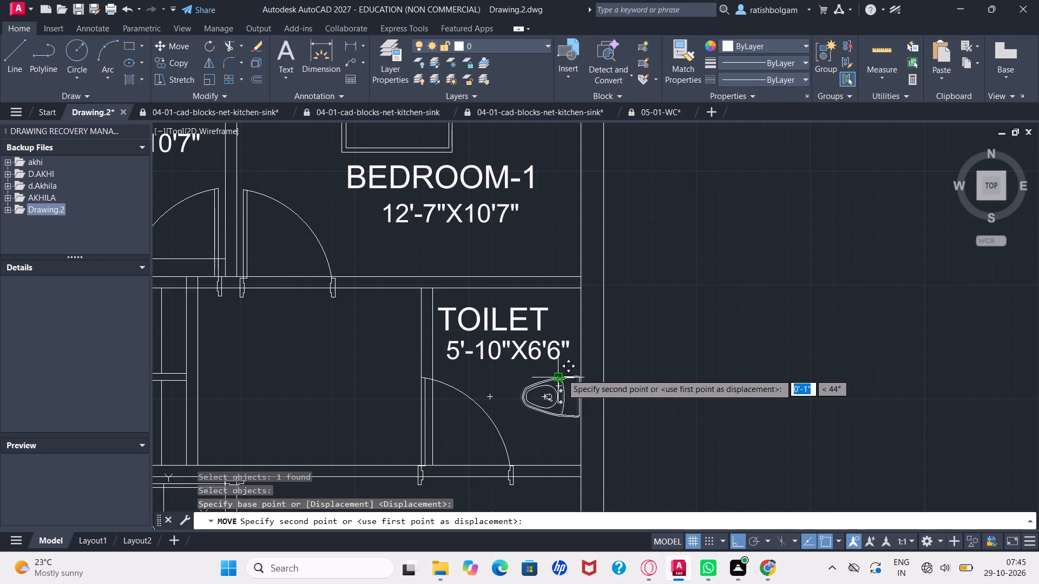
ctrl+scroll(562, 374, up, 3)
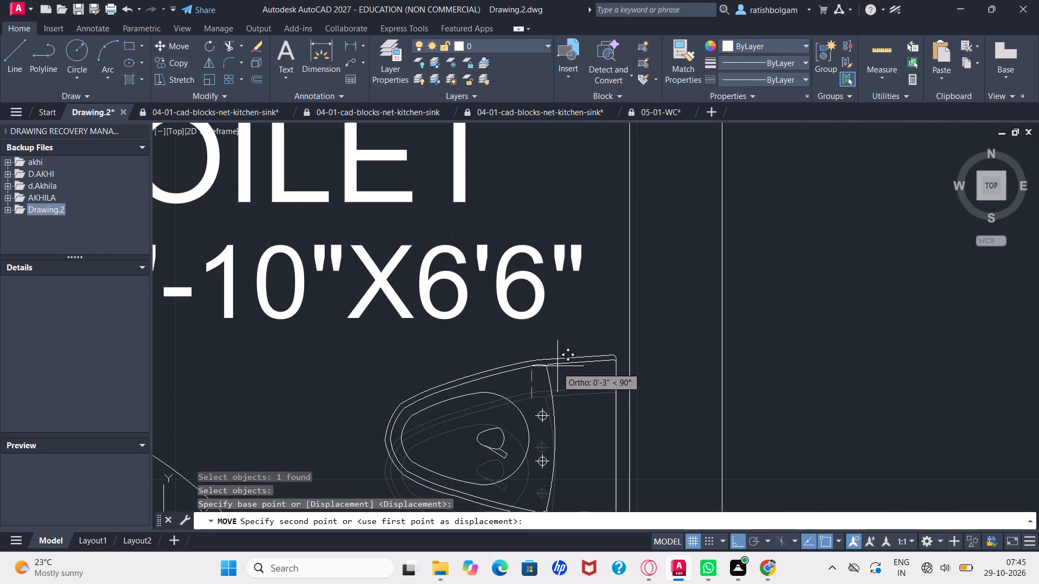
click(820, 537)
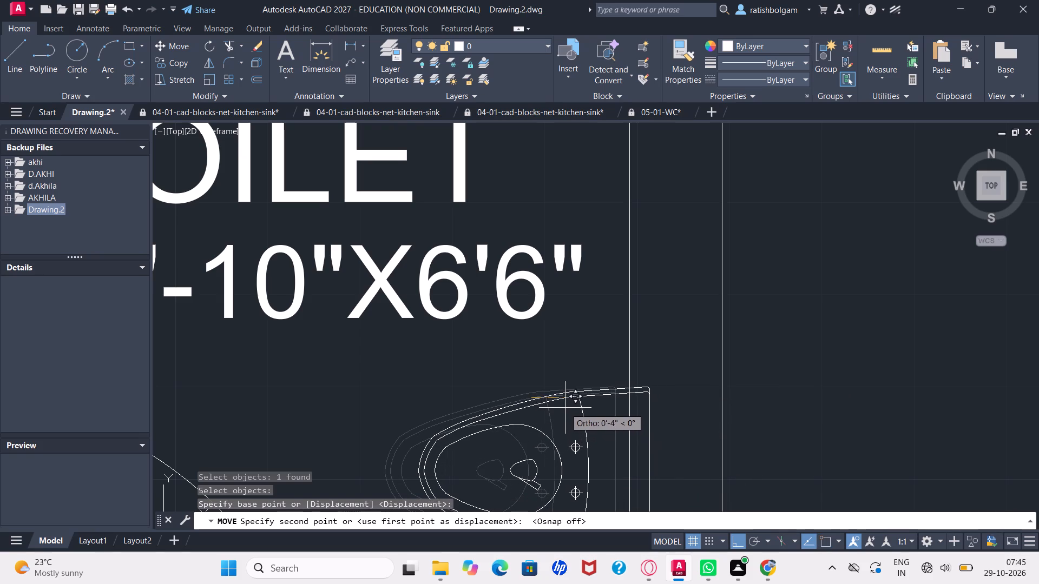
ctrl+scroll(564, 404, down, 1)
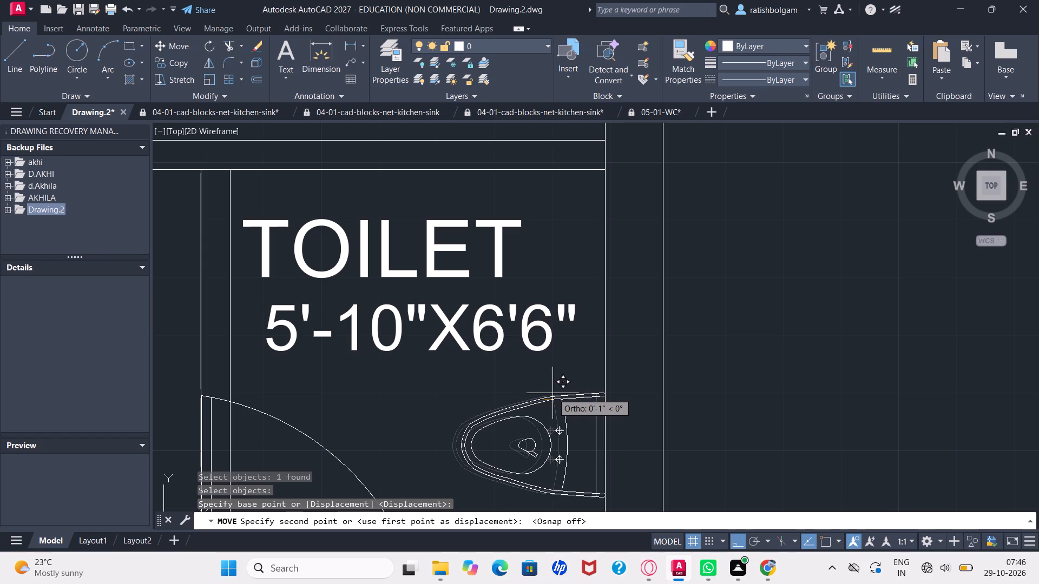
click(553, 393)
click(553, 393)
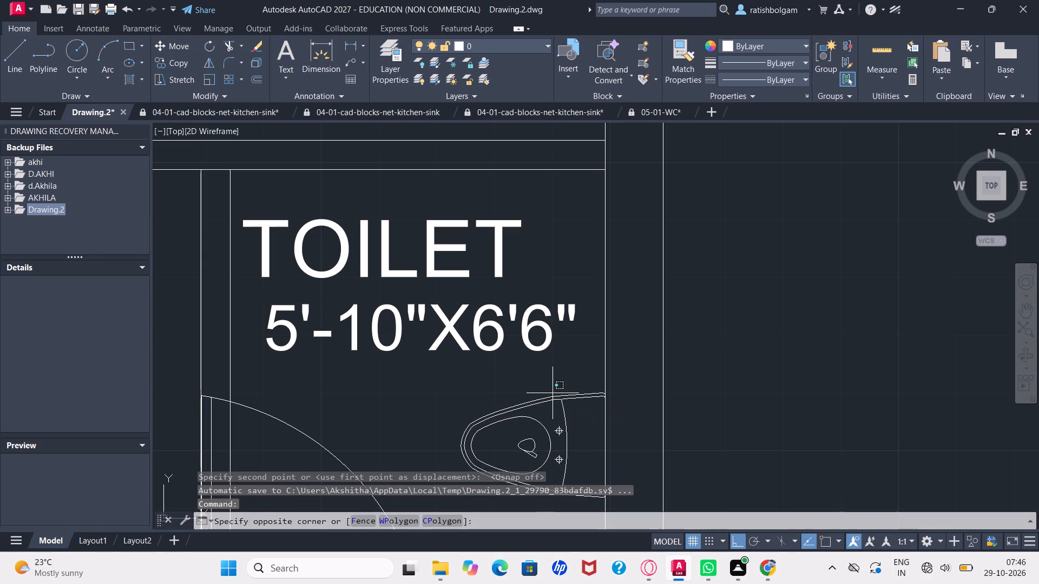
click(545, 375)
key(Escape)
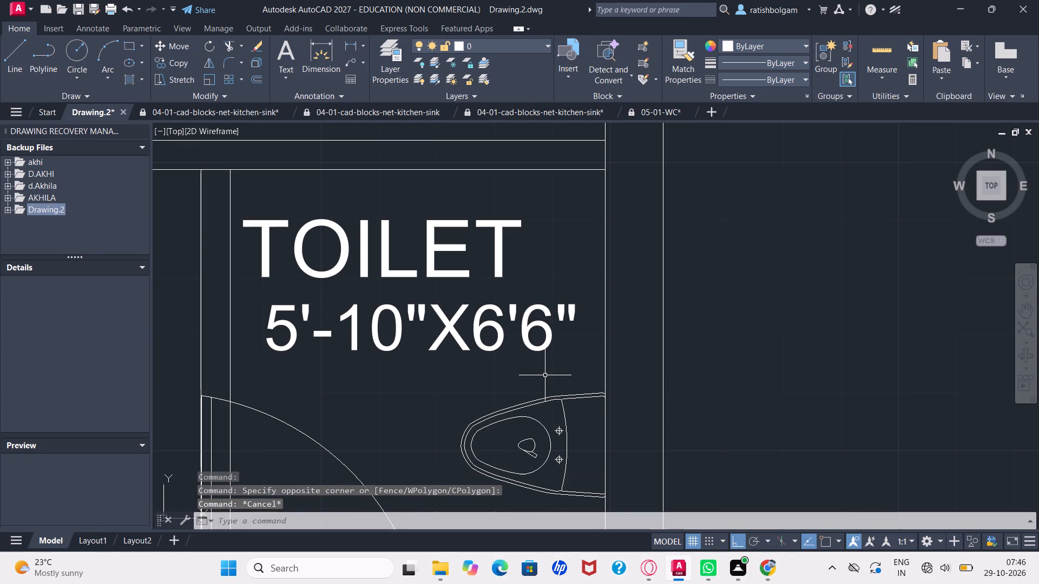
Turn object snap back on and check the toilet's inner width with a trial linear dimension along its upper wall.
ctrl+scroll(545, 375, down, 2)
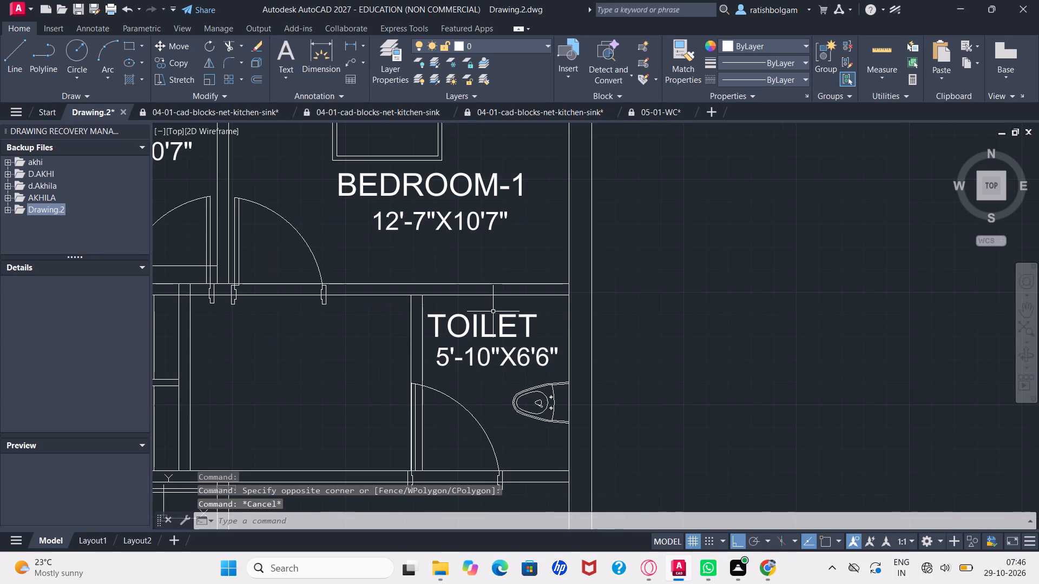
text(dim)
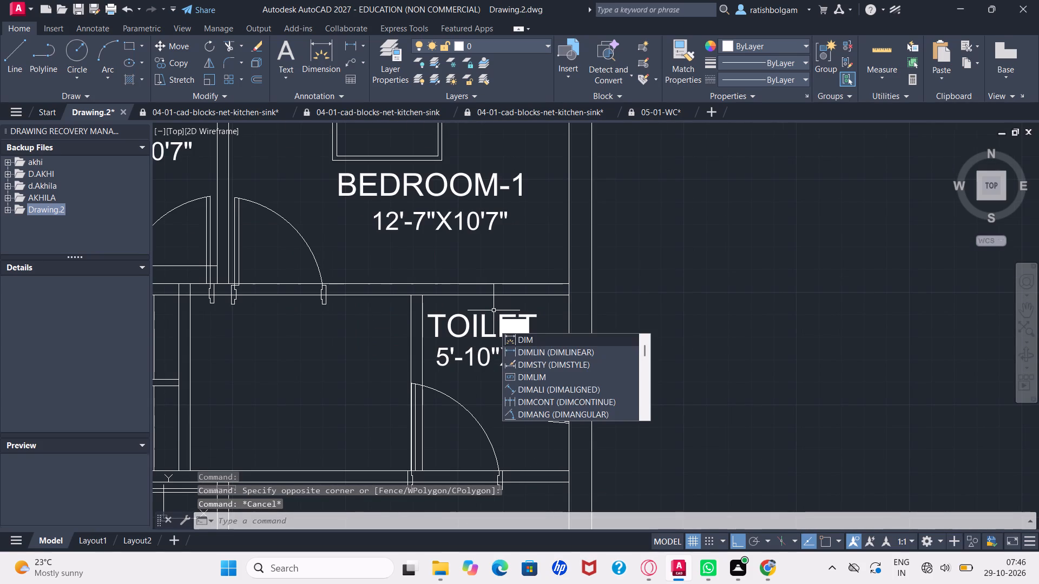
click(541, 355)
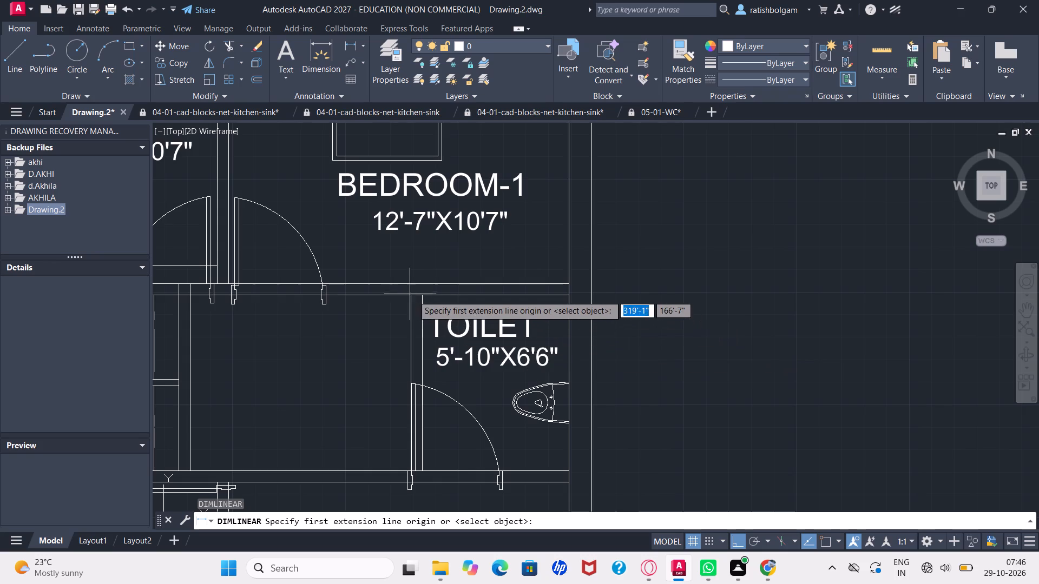
click(831, 542)
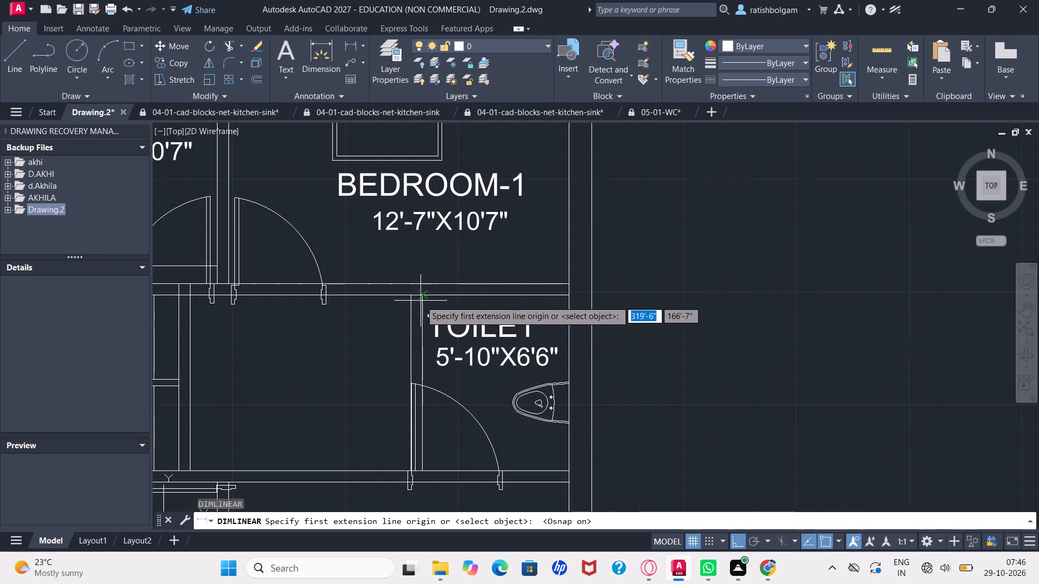
click(421, 297)
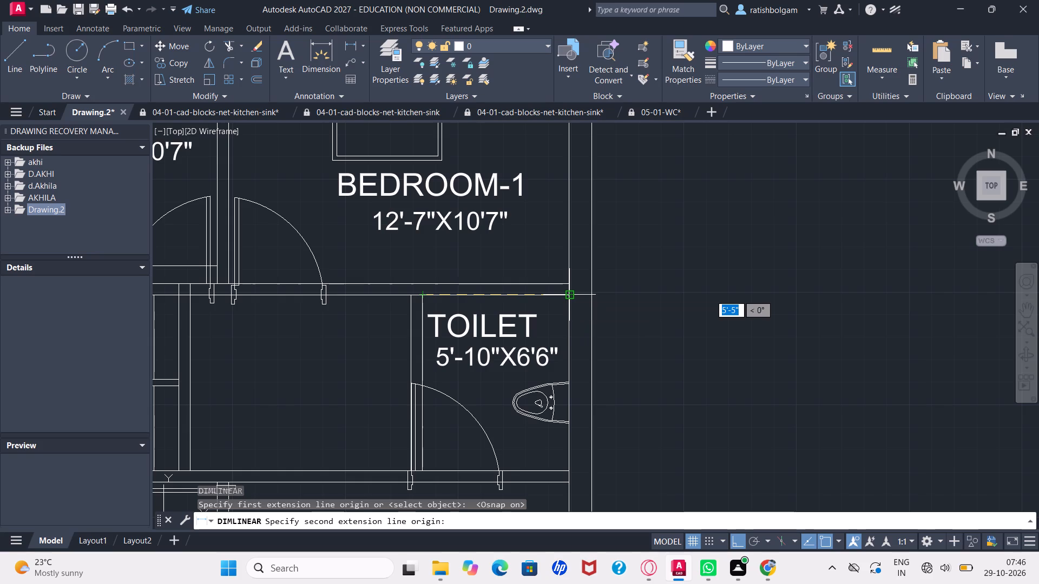
key(Escape)
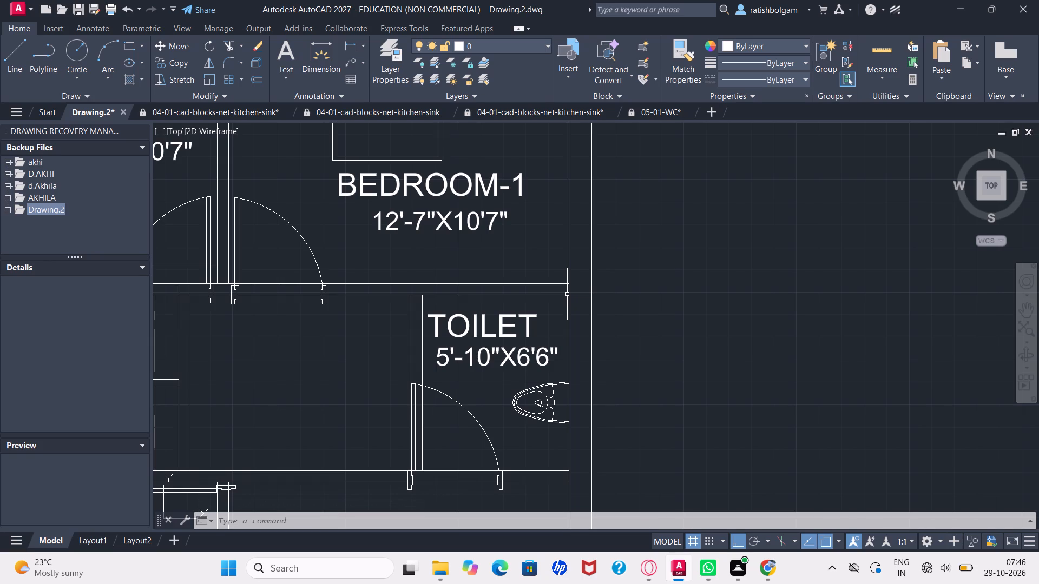
Check the staircase area's width with a trial linear dimension from the outer wall's inner corner to the stair's side wall.
ctrl+scroll(417, 335, down, 4)
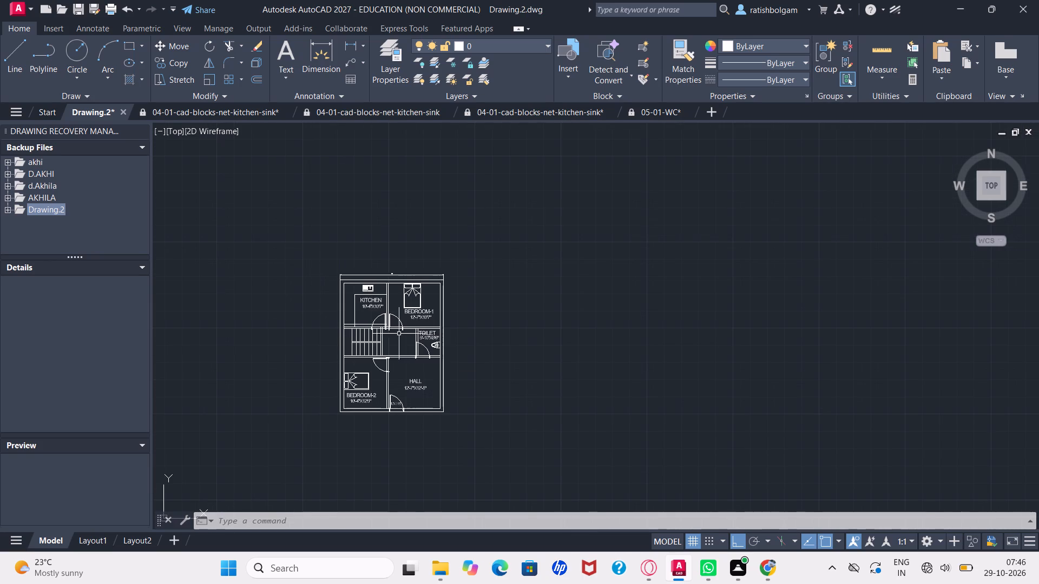
ctrl+scroll(365, 332, up, 4)
key(s)
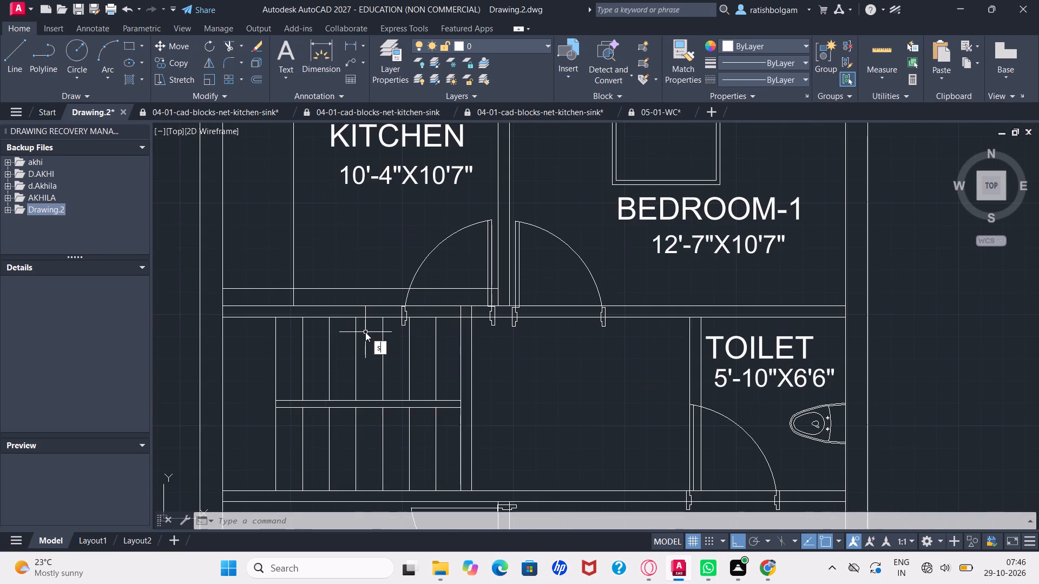
key(BackSpace)
text(dim)
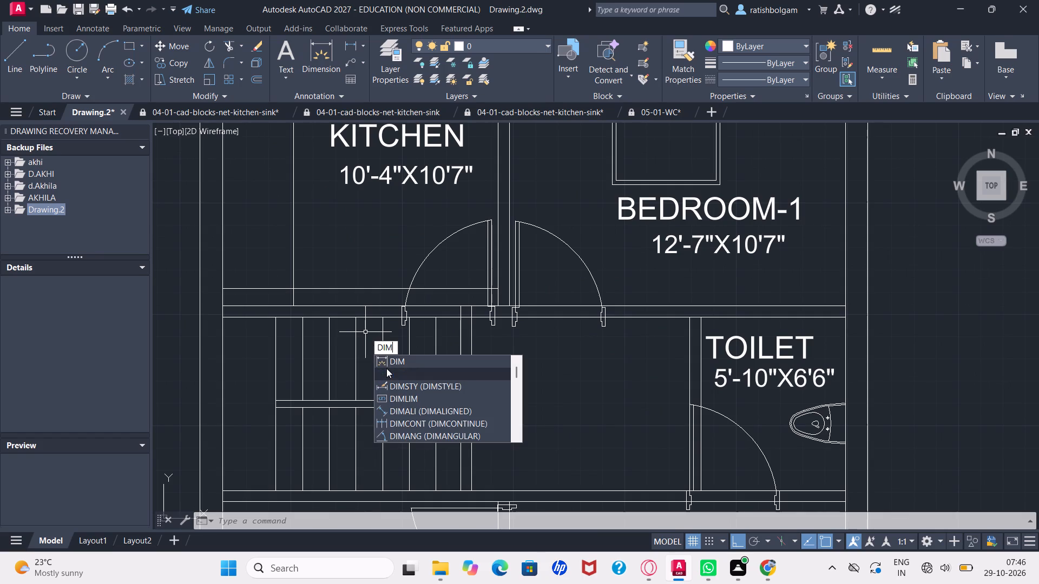
click(386, 368)
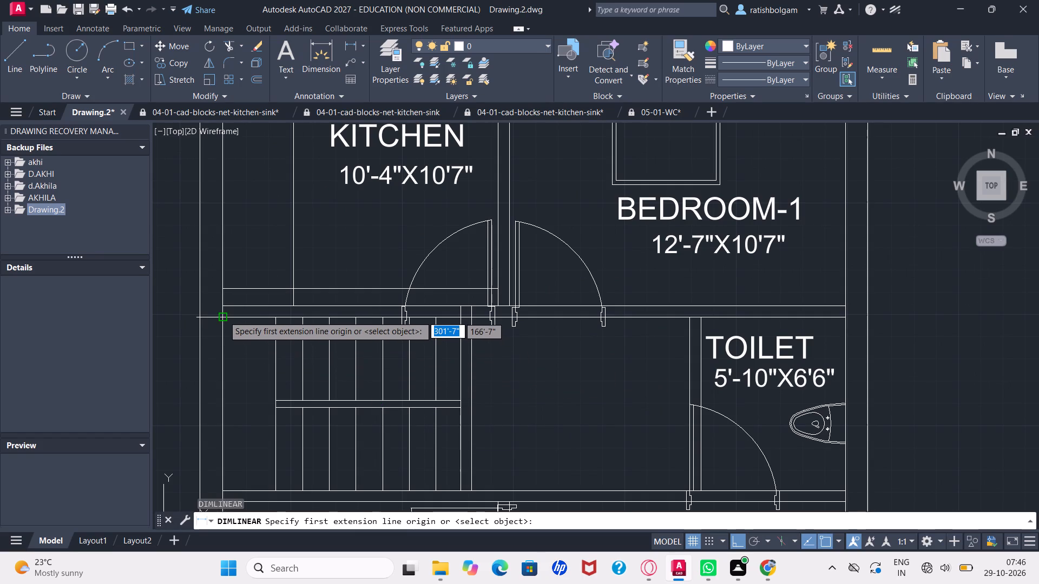
click(223, 316)
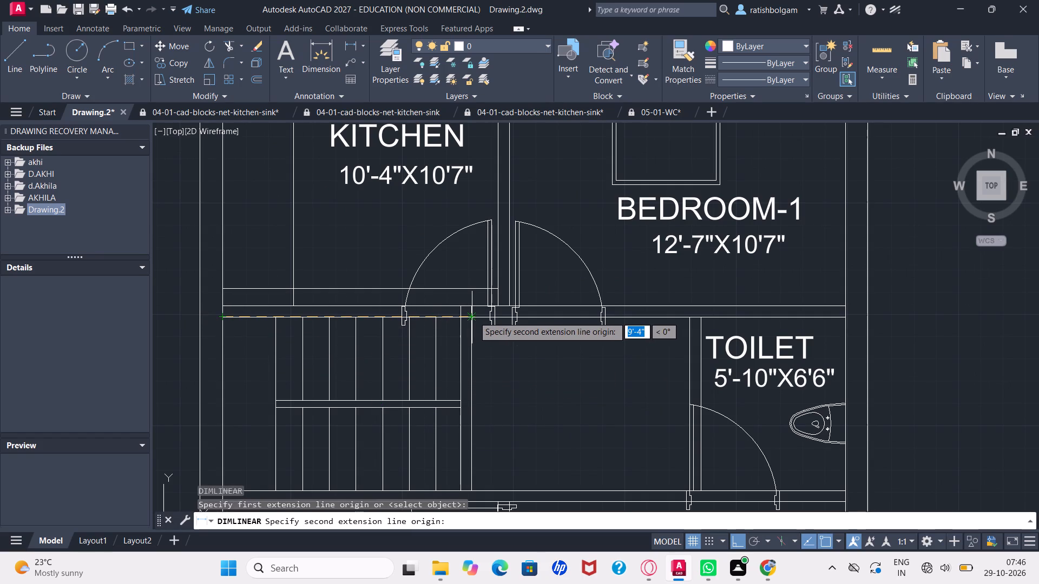
key(Escape)
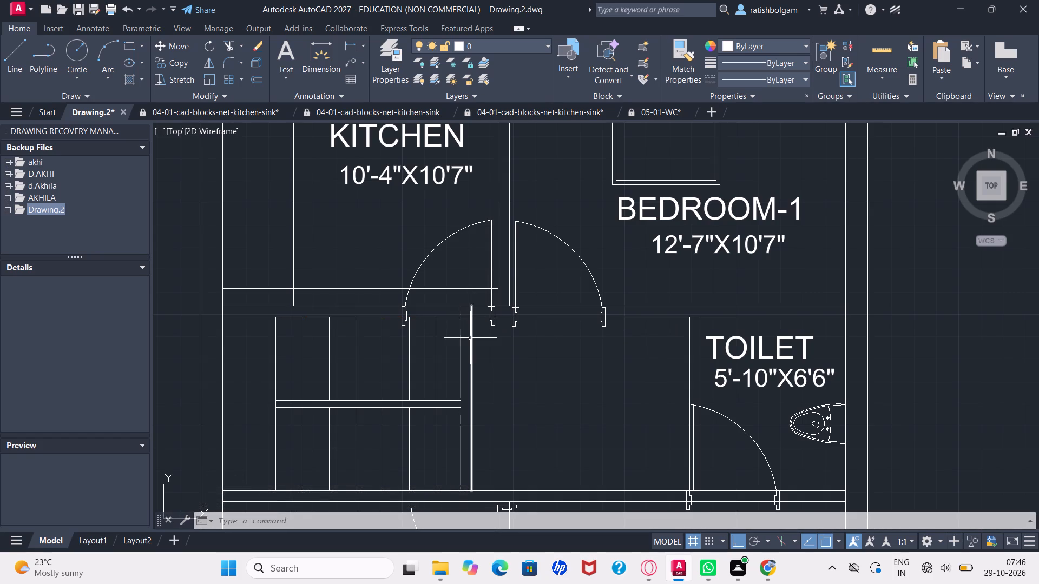
Move the whole staircase with its side wall 2'-0" horizontally so the first tread line meets the outer wall's inner face.
click(494, 361)
drag(494, 361, 379, 333)
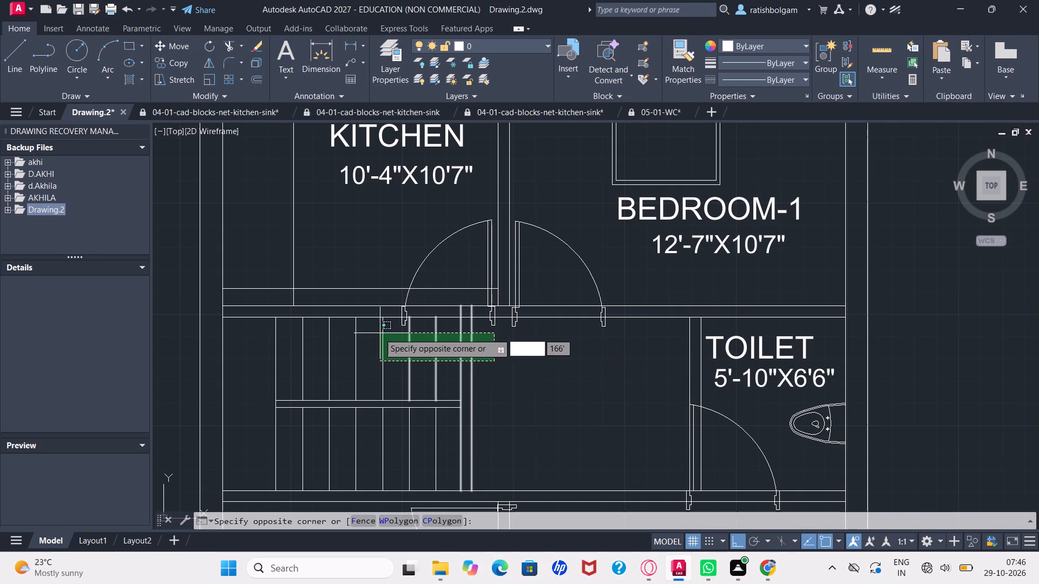
drag(379, 333, 250, 428)
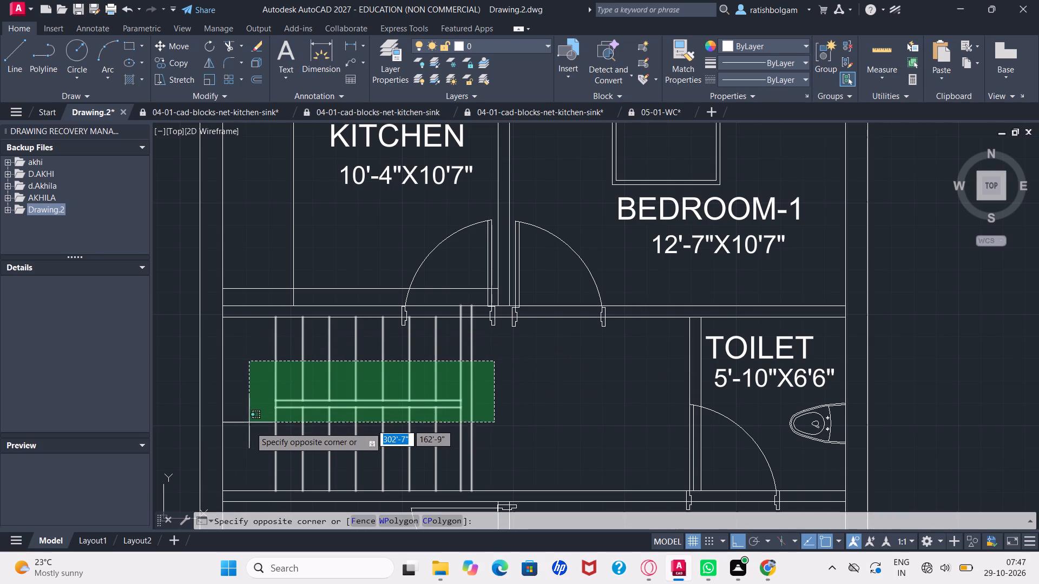
drag(250, 428, 250, 433)
click(250, 433)
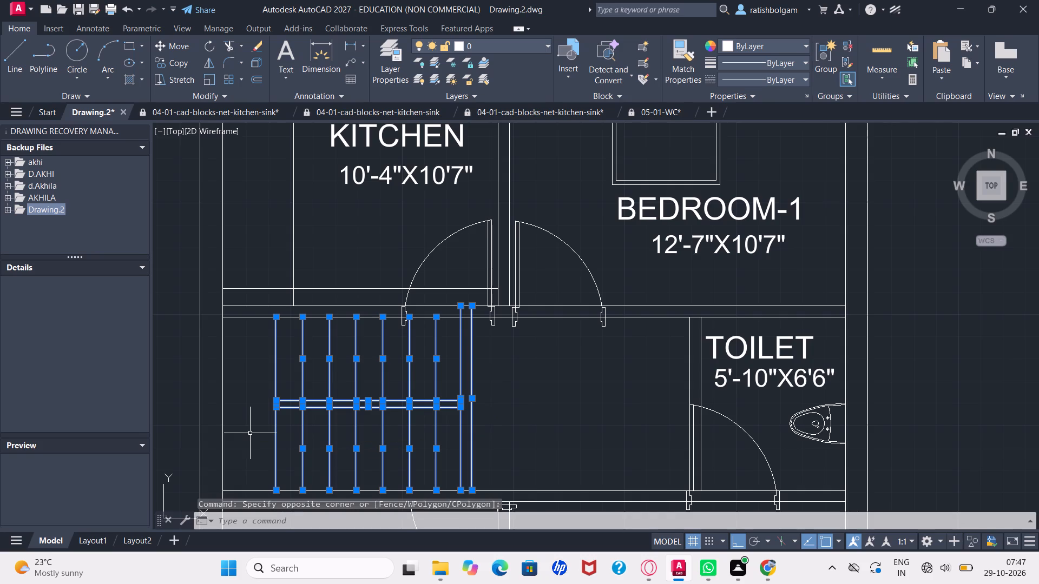
key(m)
key(Return)
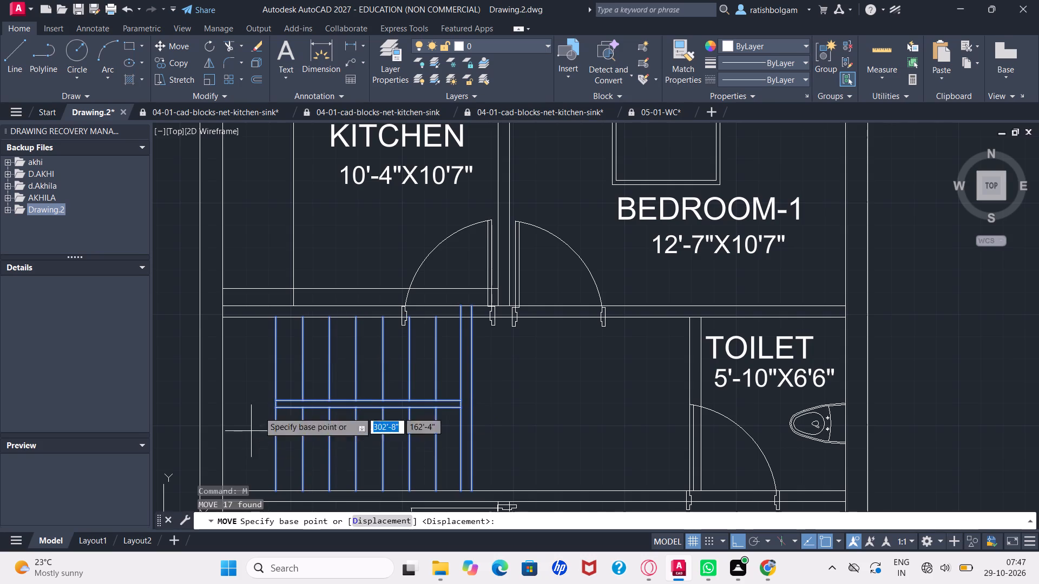
click(274, 318)
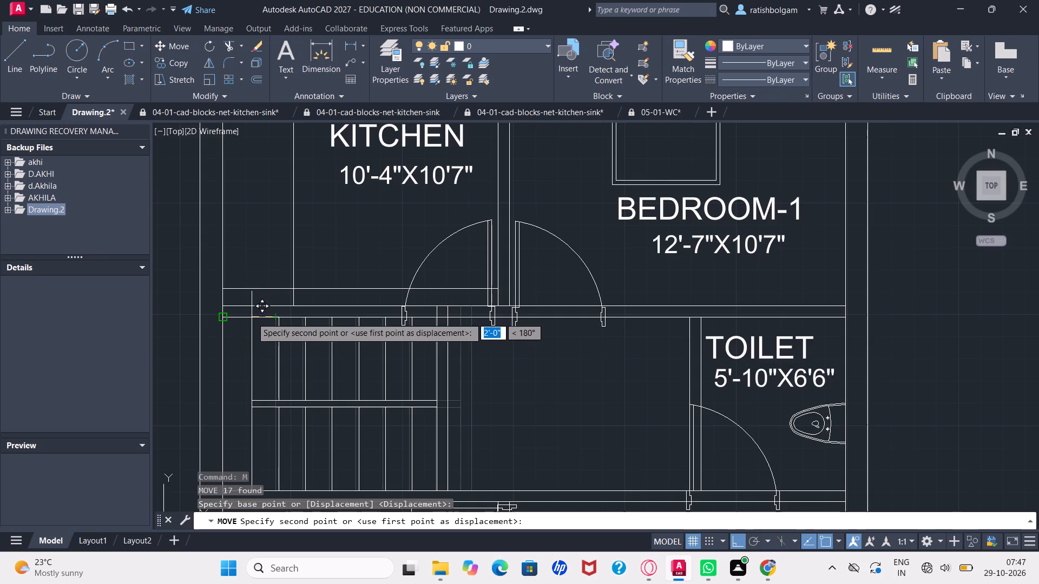
click(252, 317)
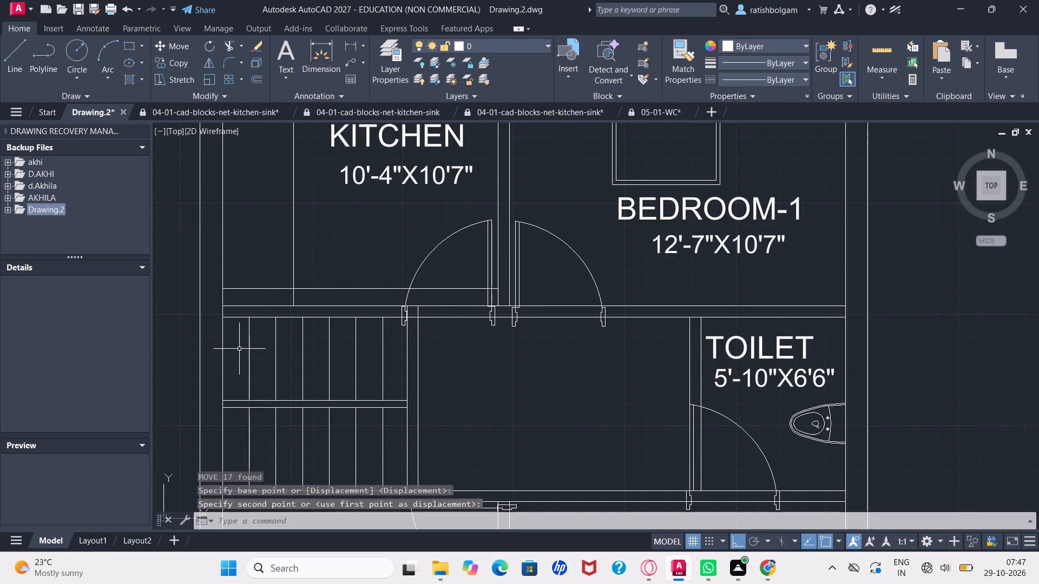
Check the moved staircase's overall width with a trial linear dimension from the outer wall to the far face of its side wall.
text(dim)
click(270, 386)
click(225, 317)
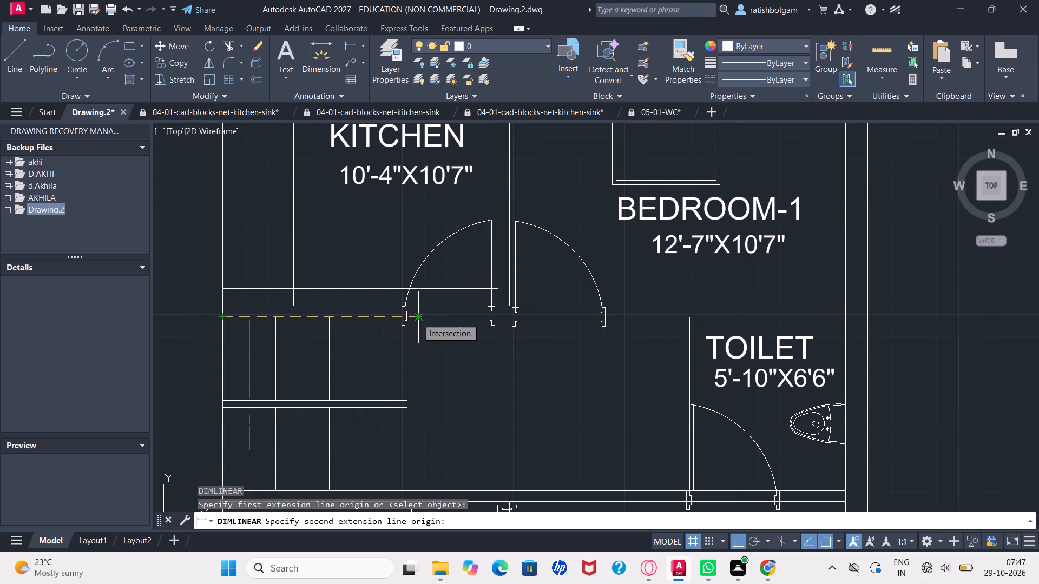
key(Escape)
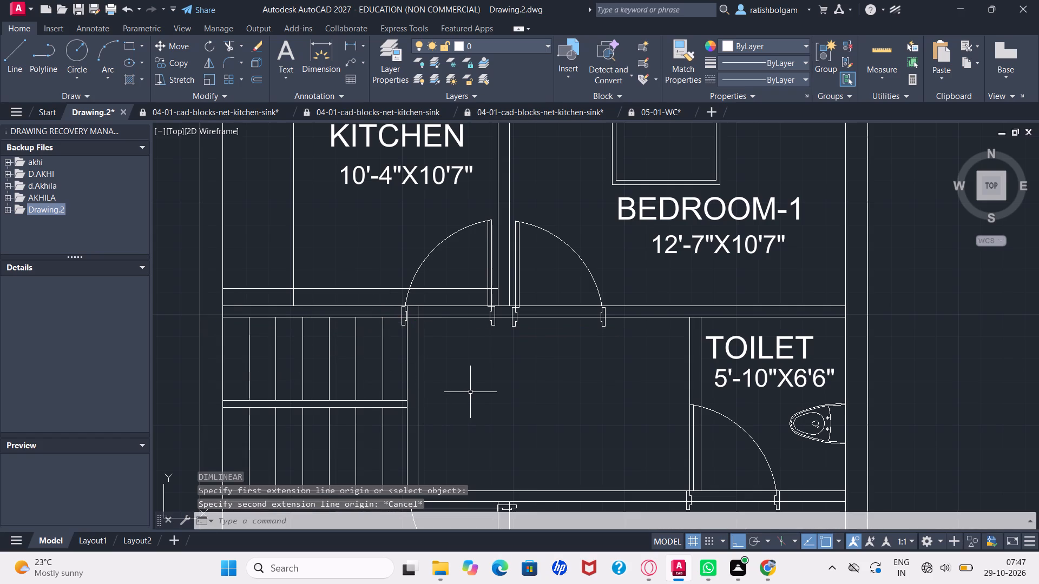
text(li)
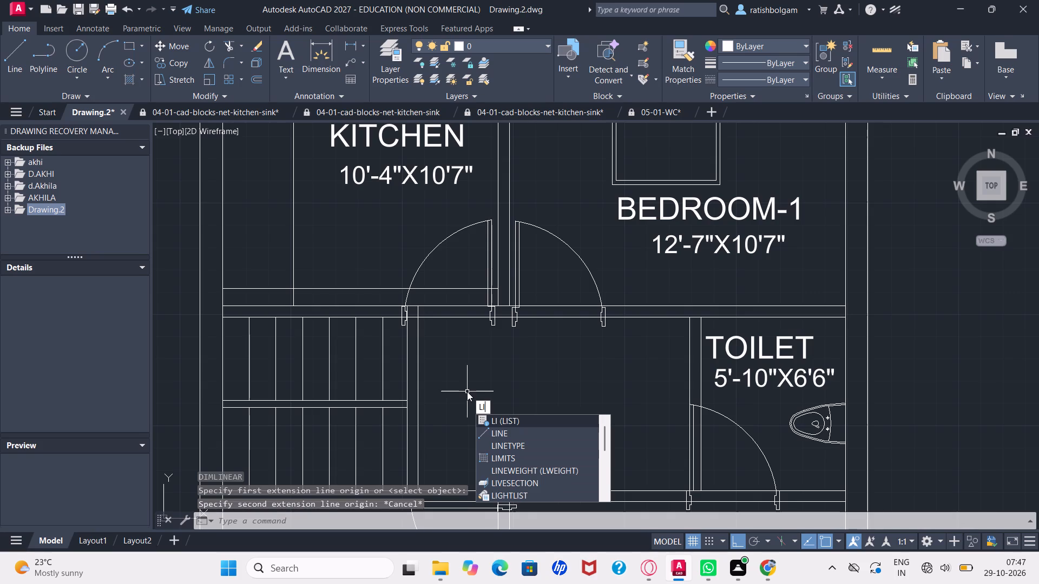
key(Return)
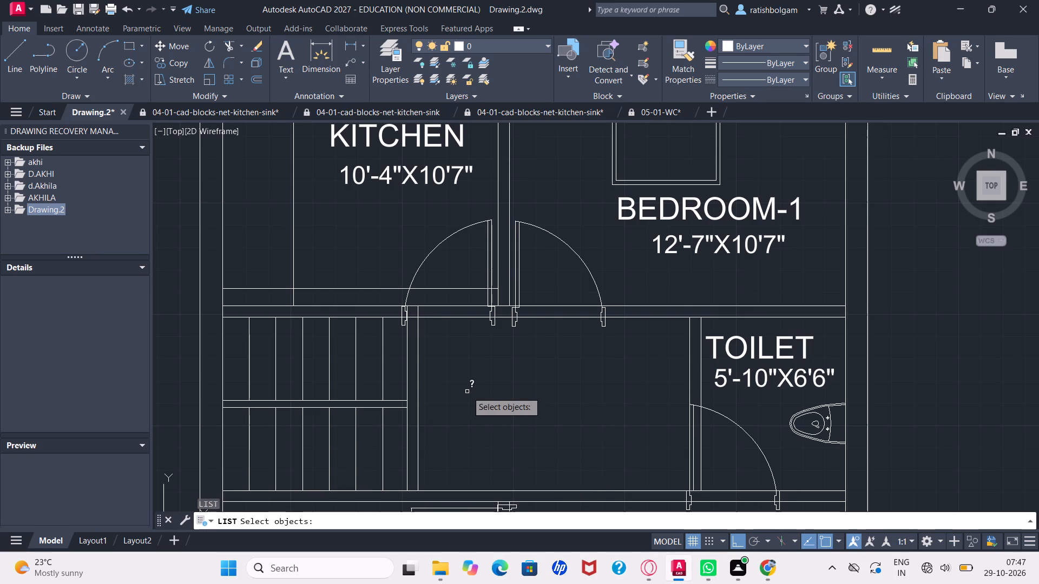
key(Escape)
Draw guide lines from the outer wall's inner corner at the stairs: 8'11" along the upper wall, then down to the lower wall.
key(l)
key(Return)
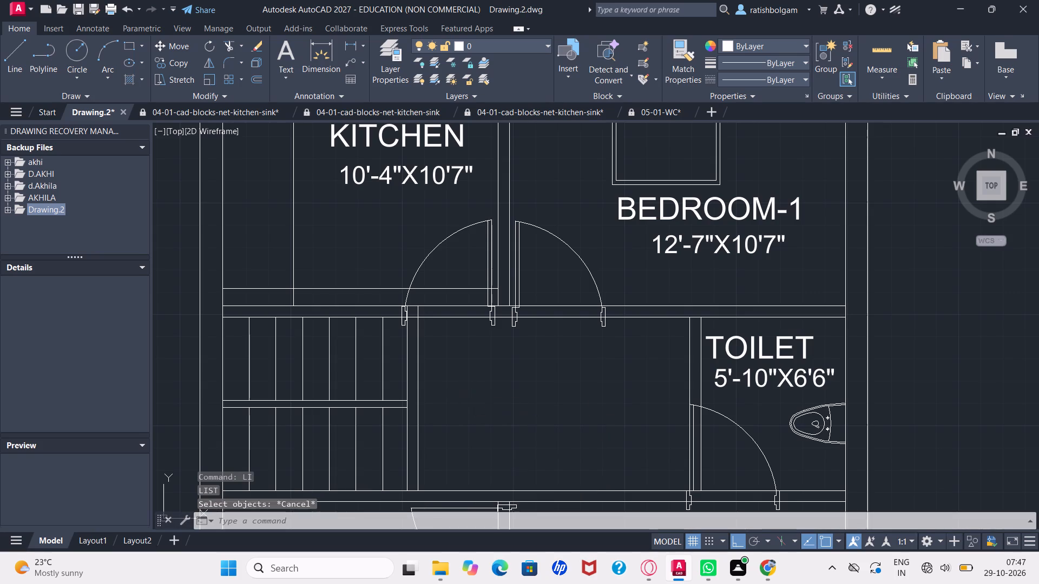
click(226, 318)
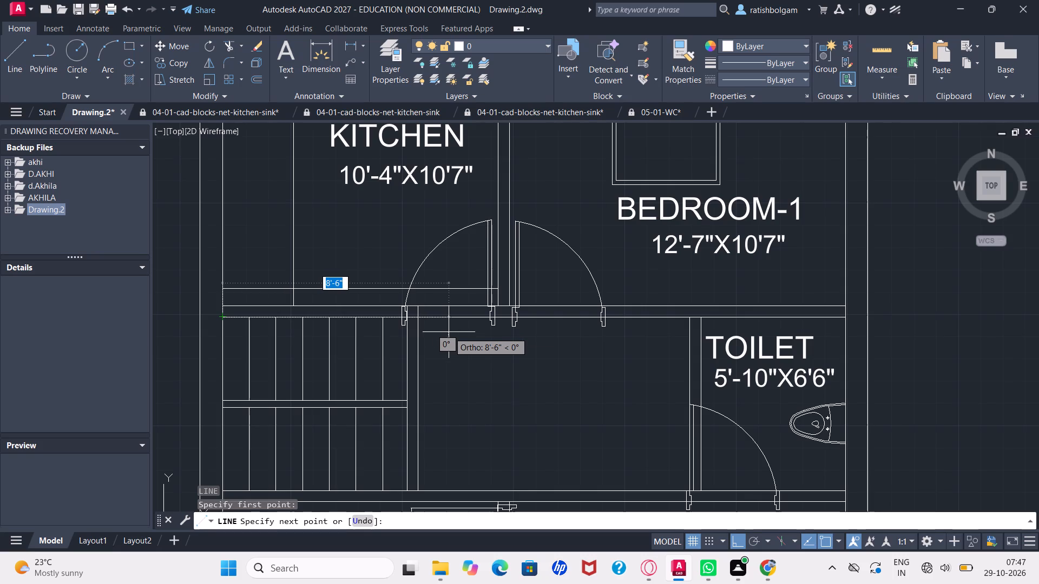
text(8'11")
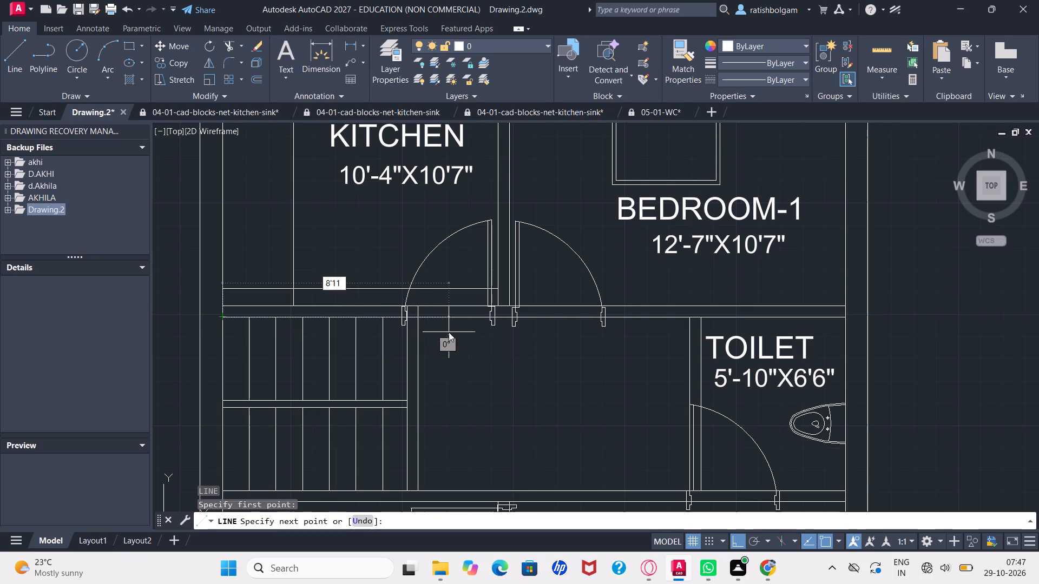
key(Return)
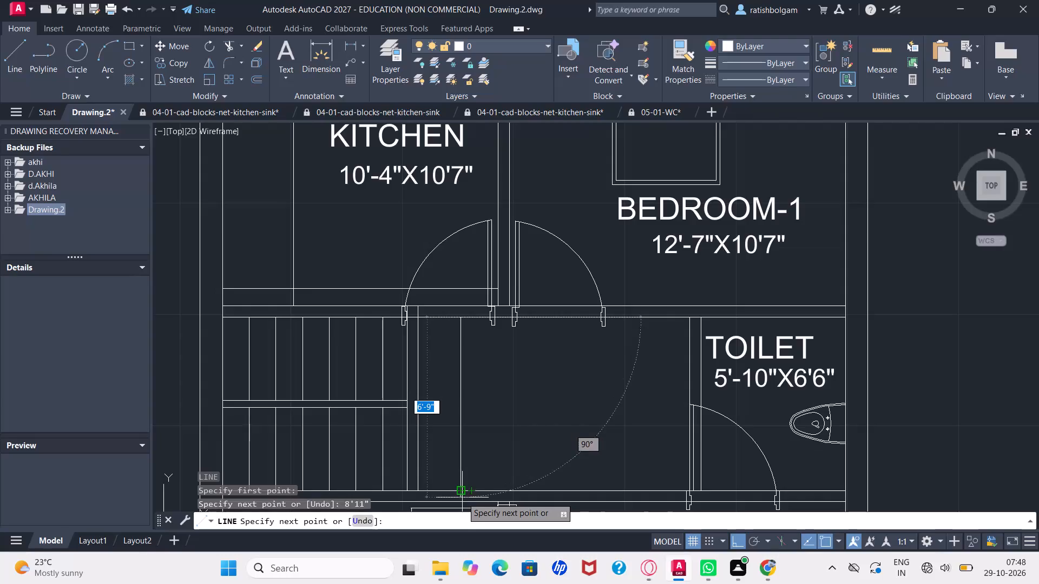
click(463, 492)
key(Escape)
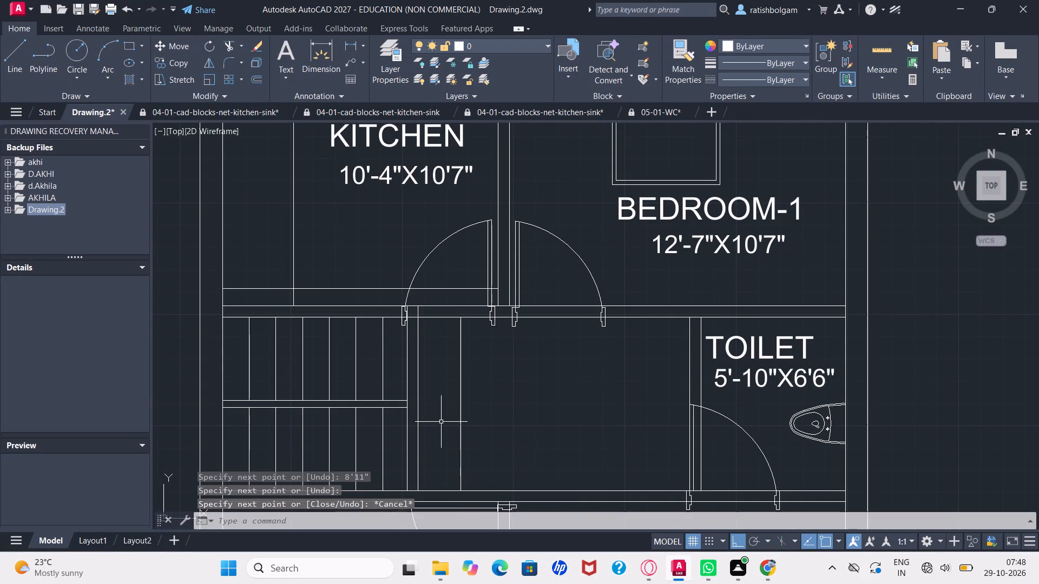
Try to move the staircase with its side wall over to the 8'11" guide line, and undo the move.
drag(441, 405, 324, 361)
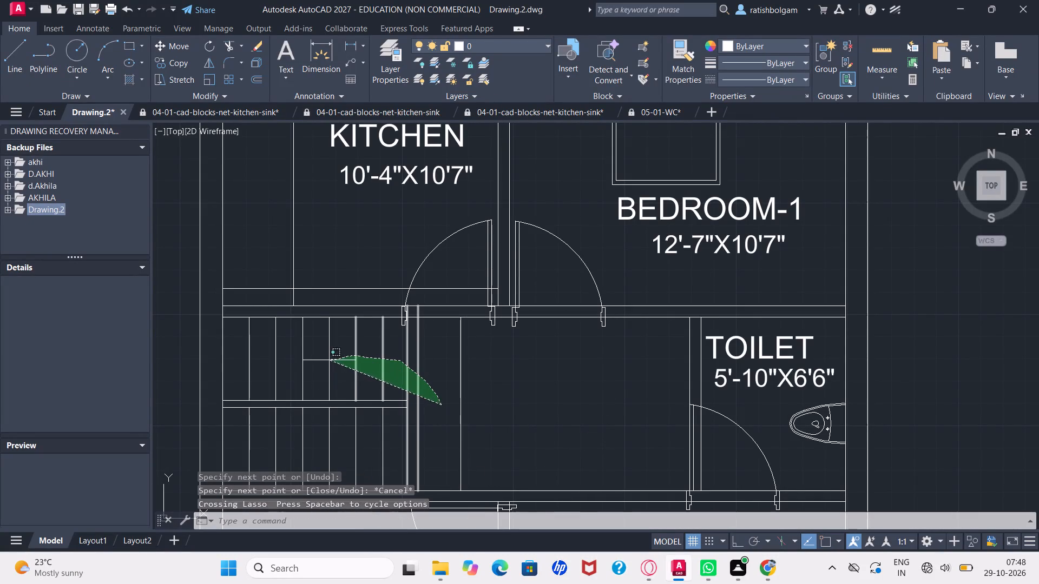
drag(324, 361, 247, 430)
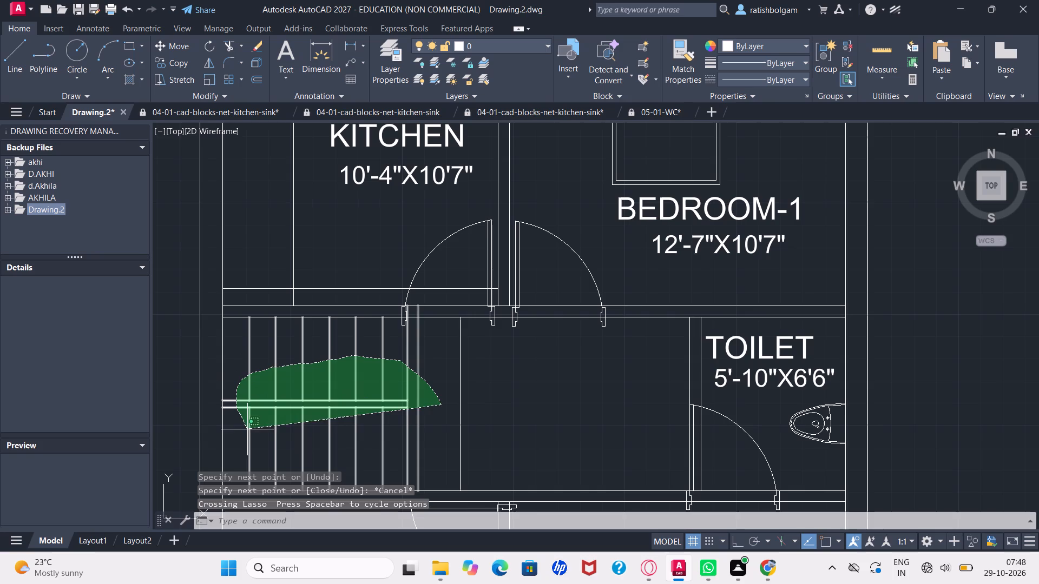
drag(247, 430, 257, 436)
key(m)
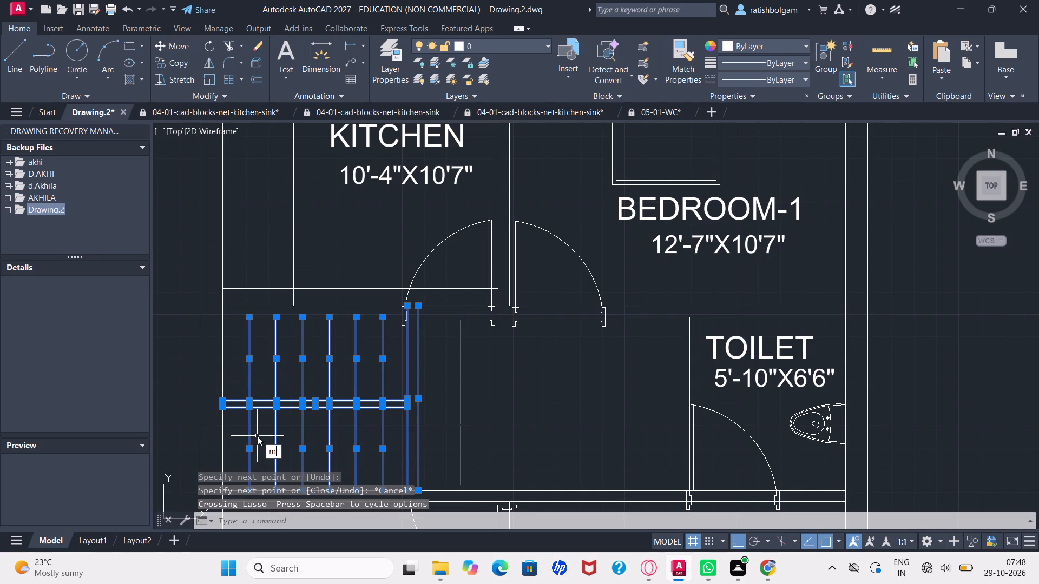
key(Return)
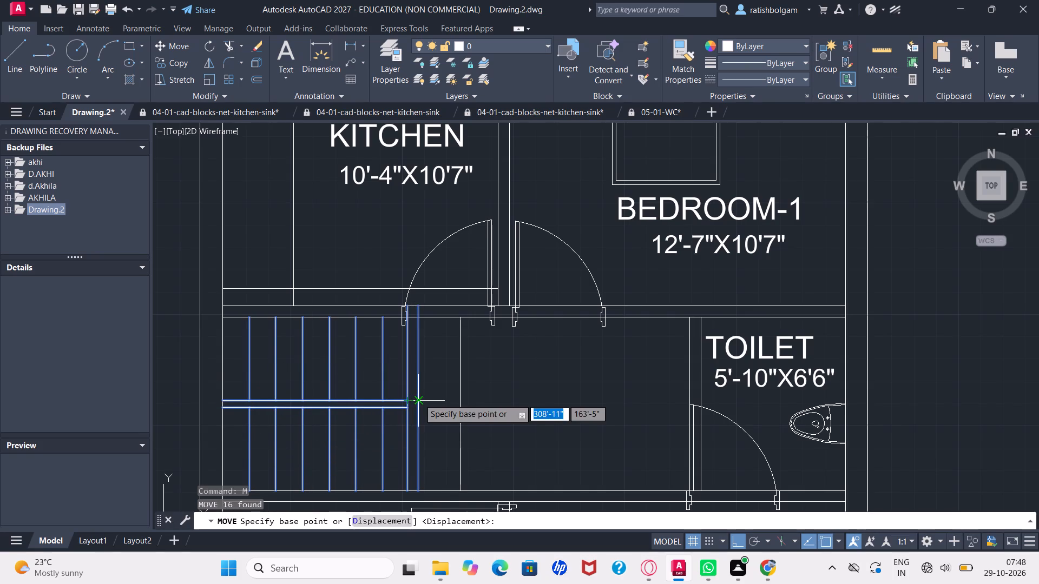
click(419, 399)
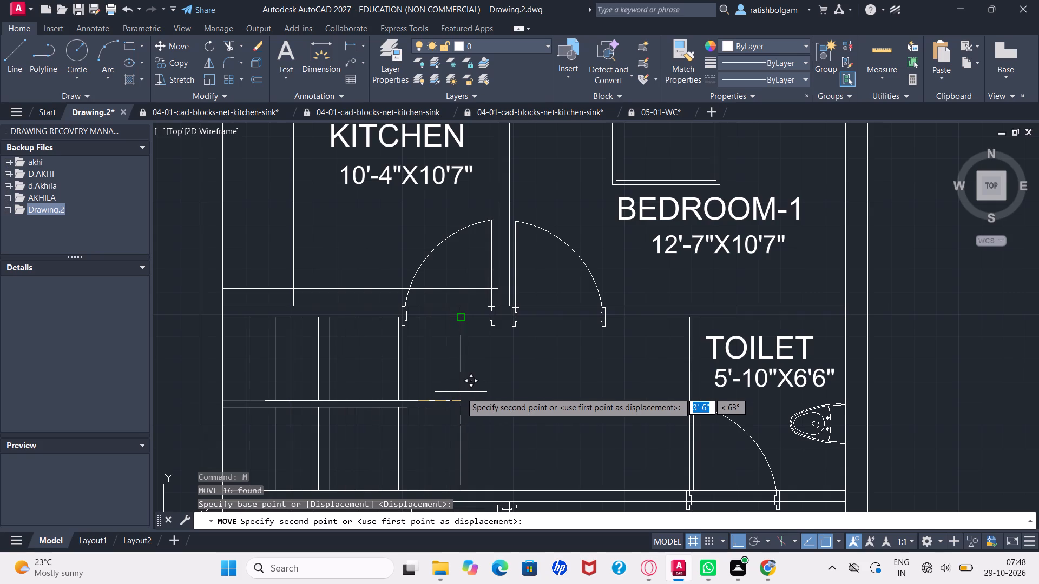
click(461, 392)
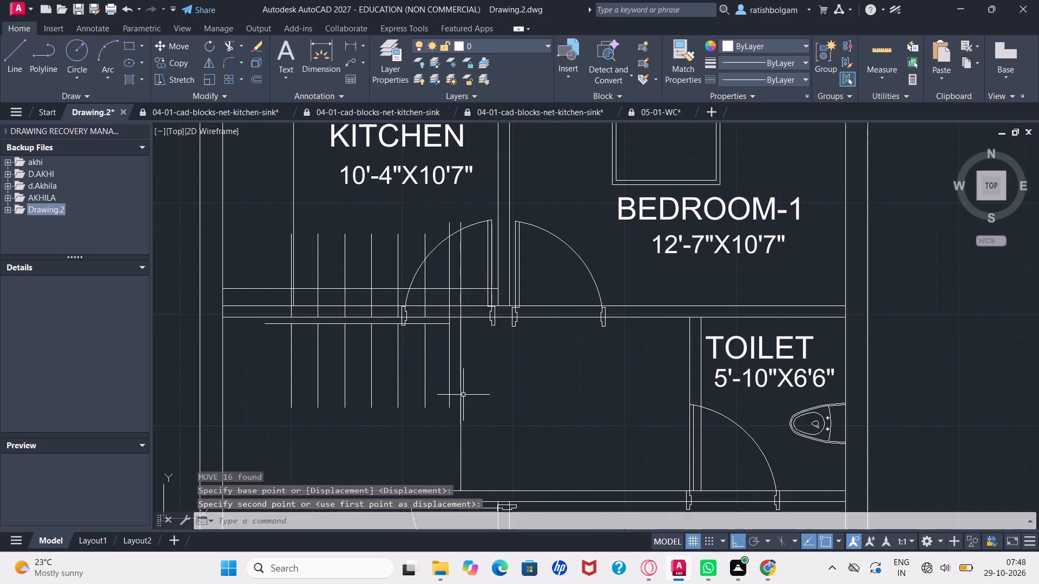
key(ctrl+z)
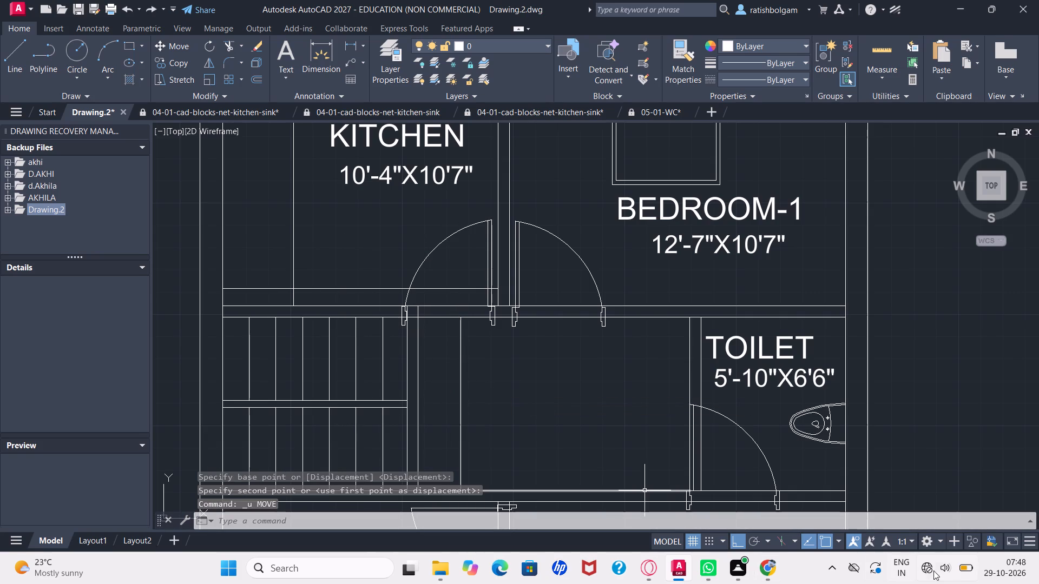
Turn object snap off.
click(828, 537)
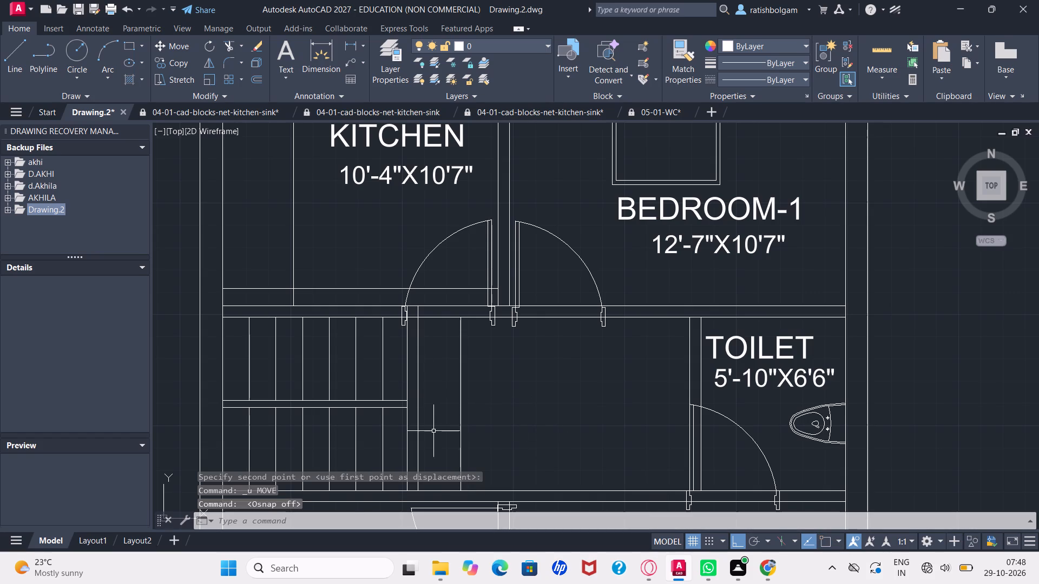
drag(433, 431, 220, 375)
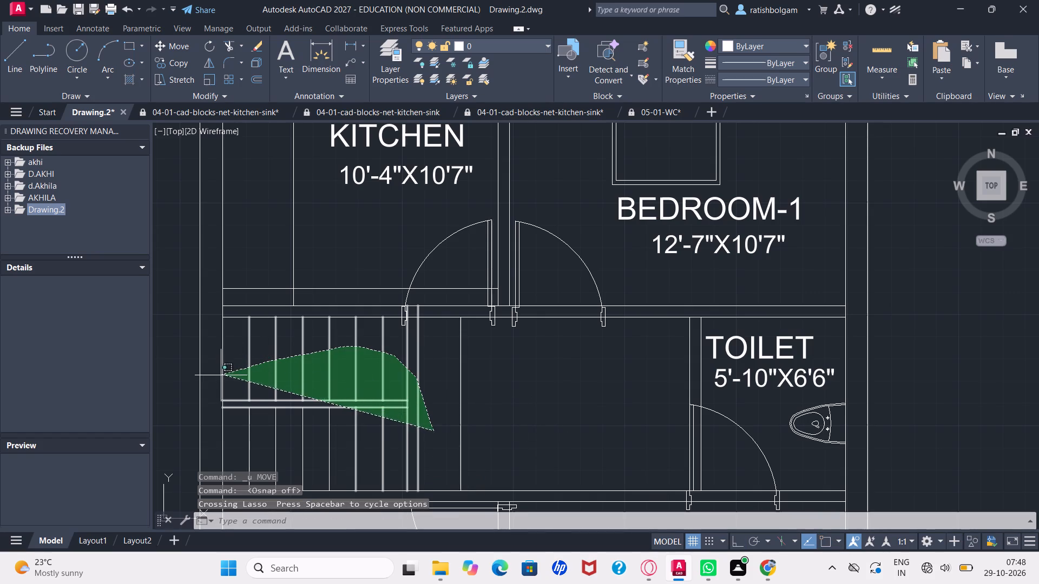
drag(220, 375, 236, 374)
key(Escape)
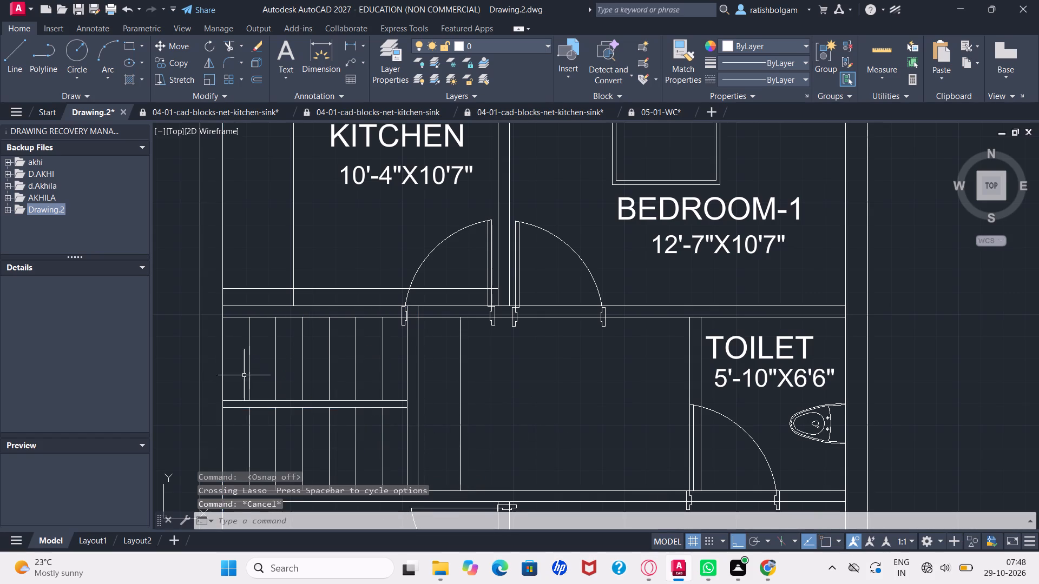
Move the whole staircase with its side wall about 1'-7" horizontally so the side wall's far face meets the vertical guide line.
drag(444, 401, 303, 359)
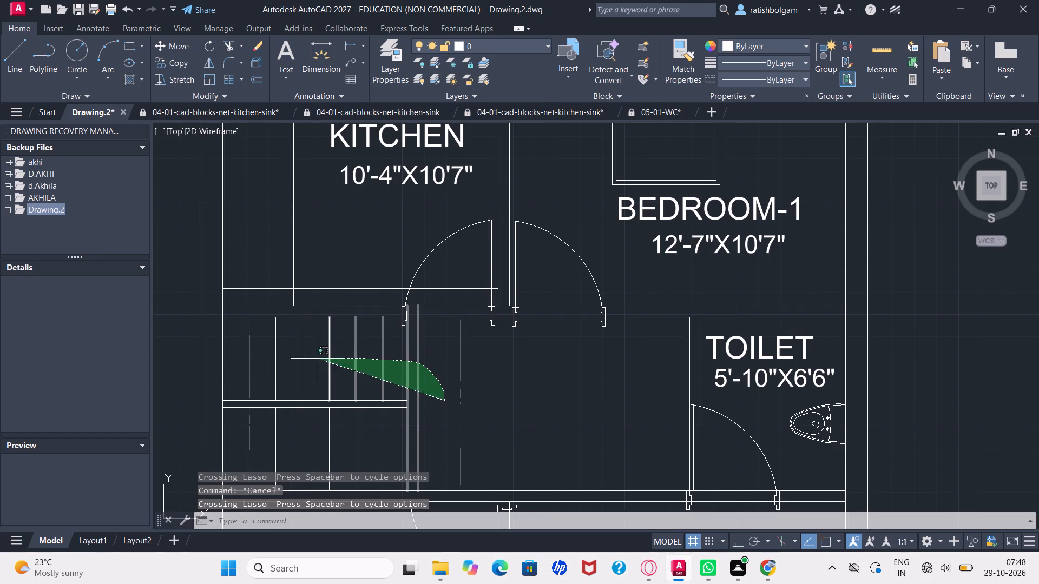
drag(303, 359, 242, 394)
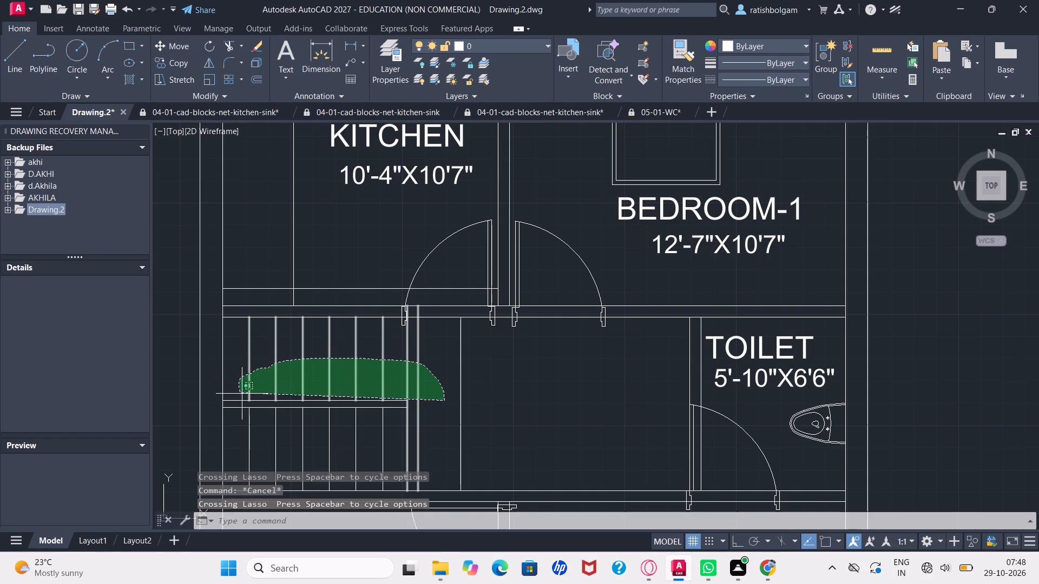
drag(242, 394, 256, 440)
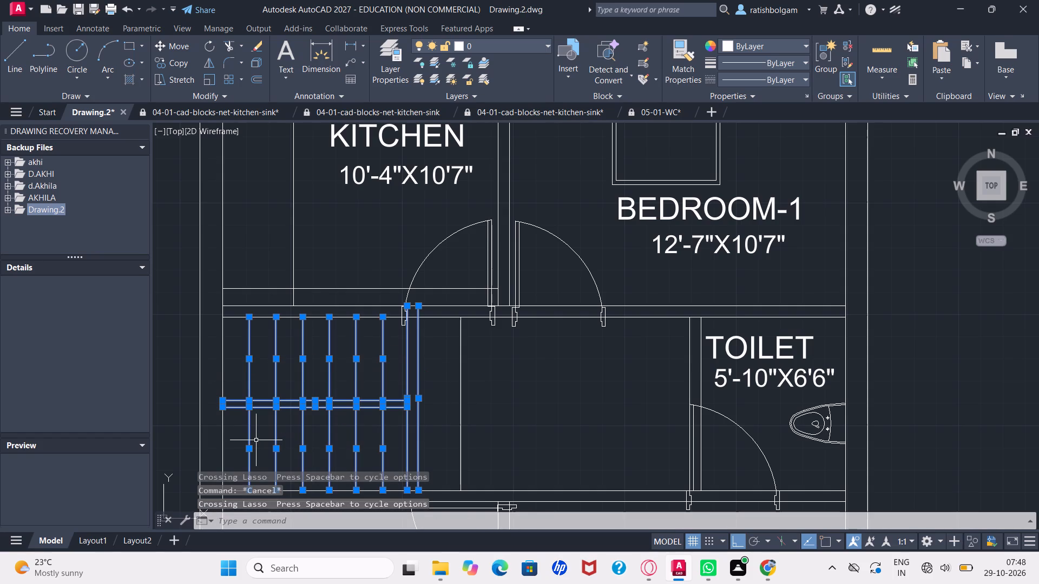
key(m)
key(Return)
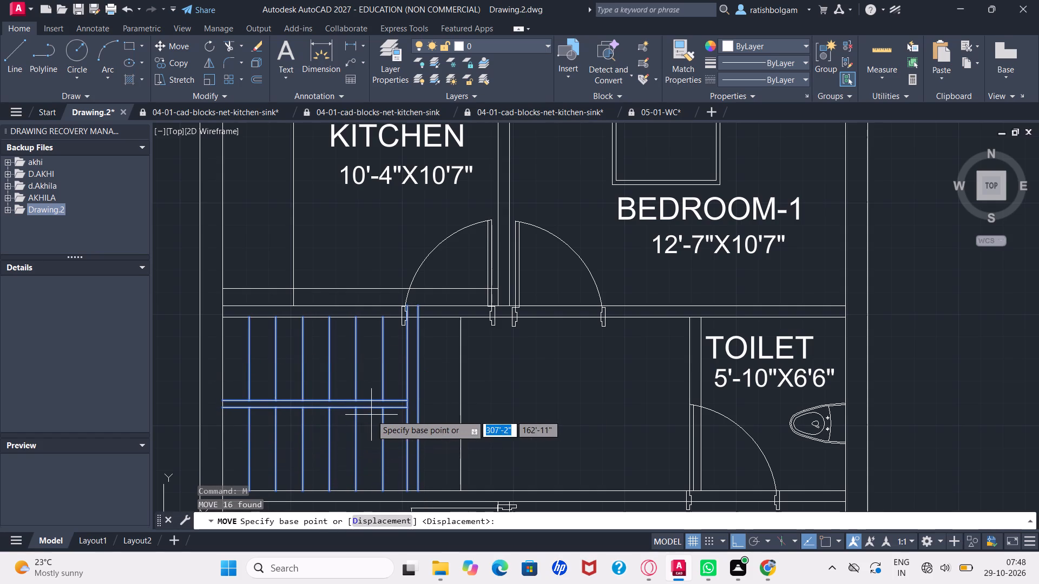
drag(404, 401, 421, 401)
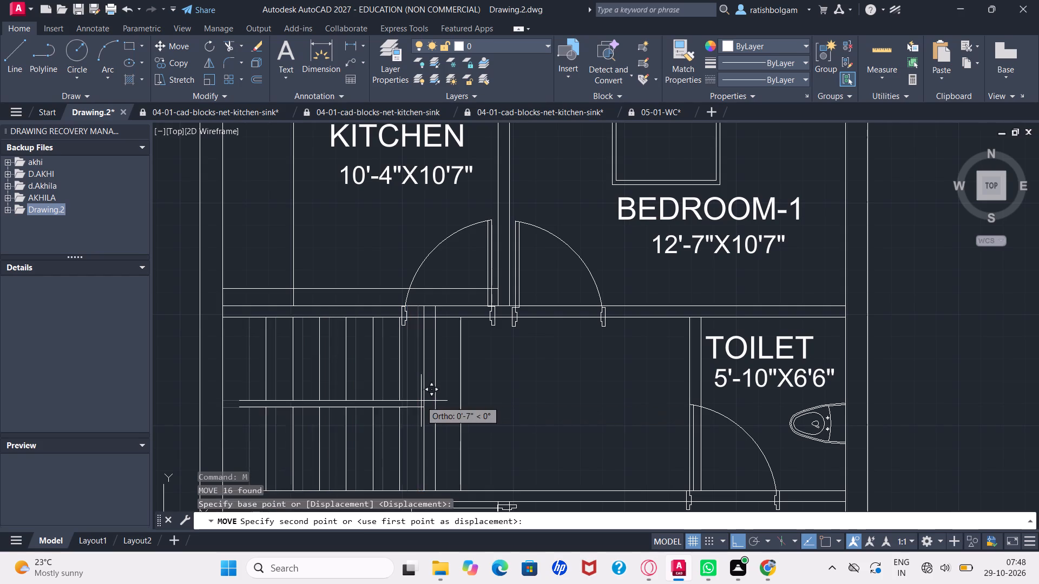
drag(421, 401, 443, 397)
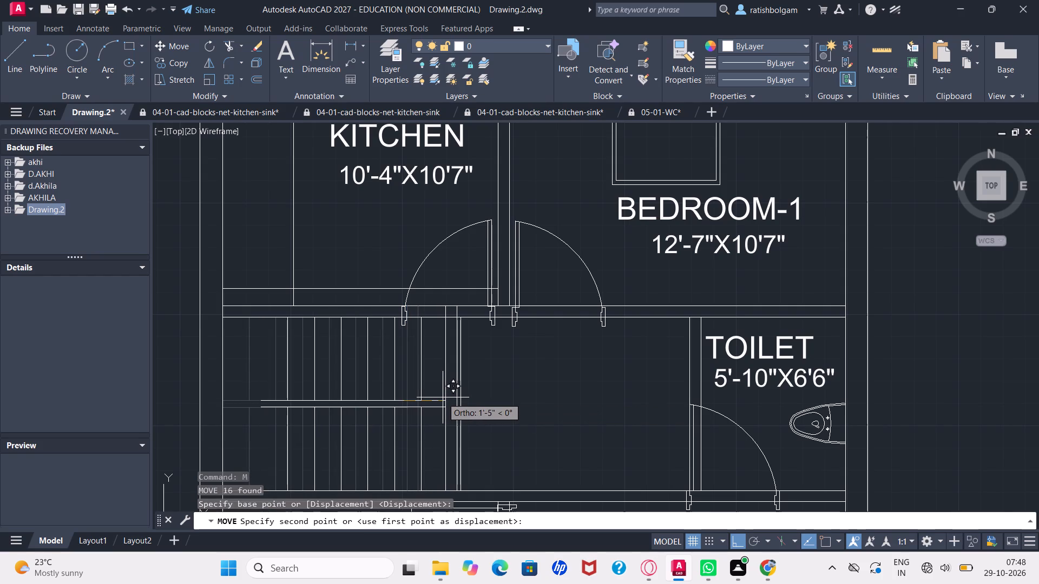
drag(443, 397, 446, 401)
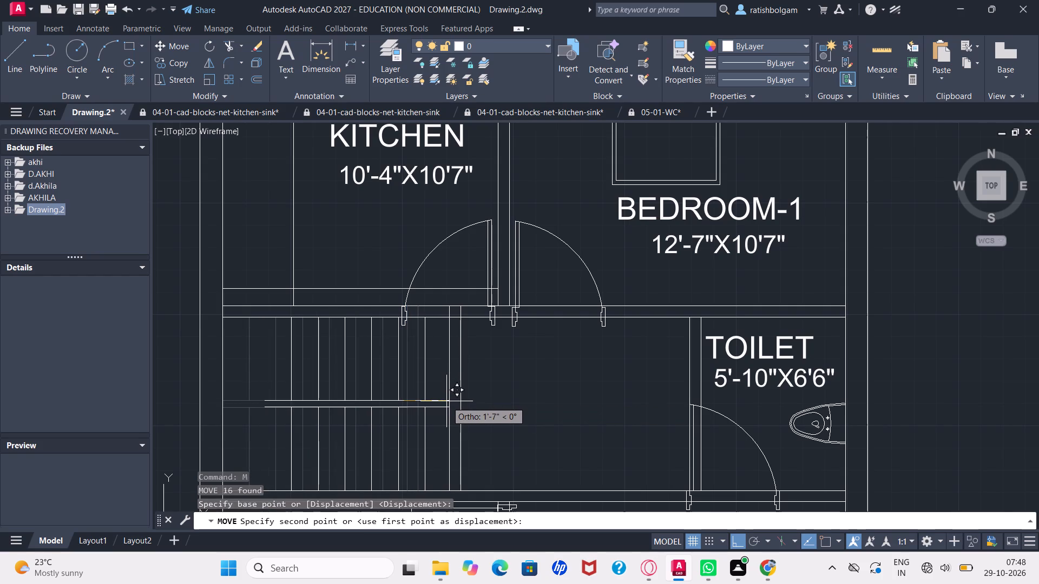
drag(446, 401, 446, 402)
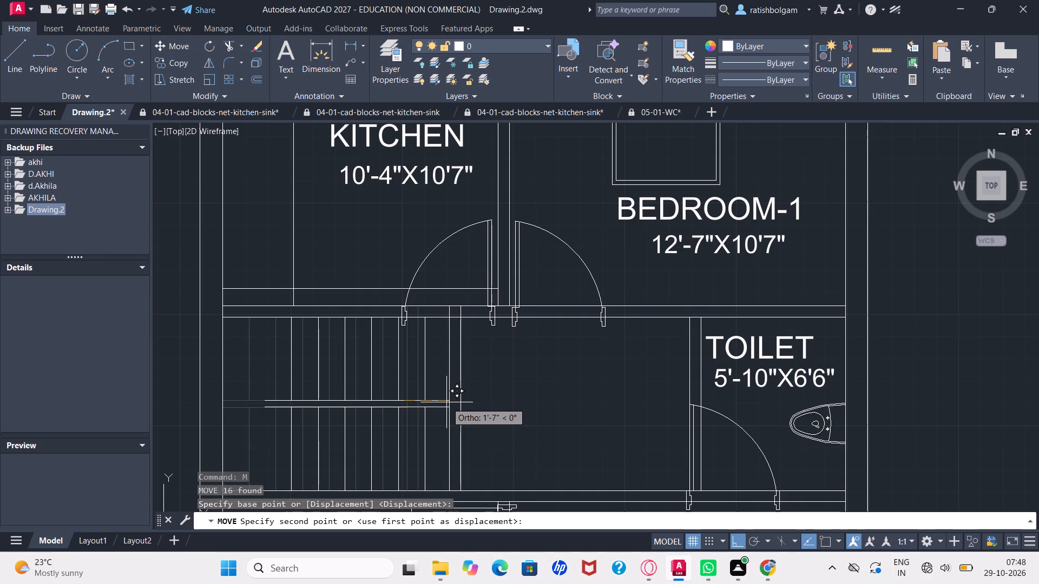
click(446, 402)
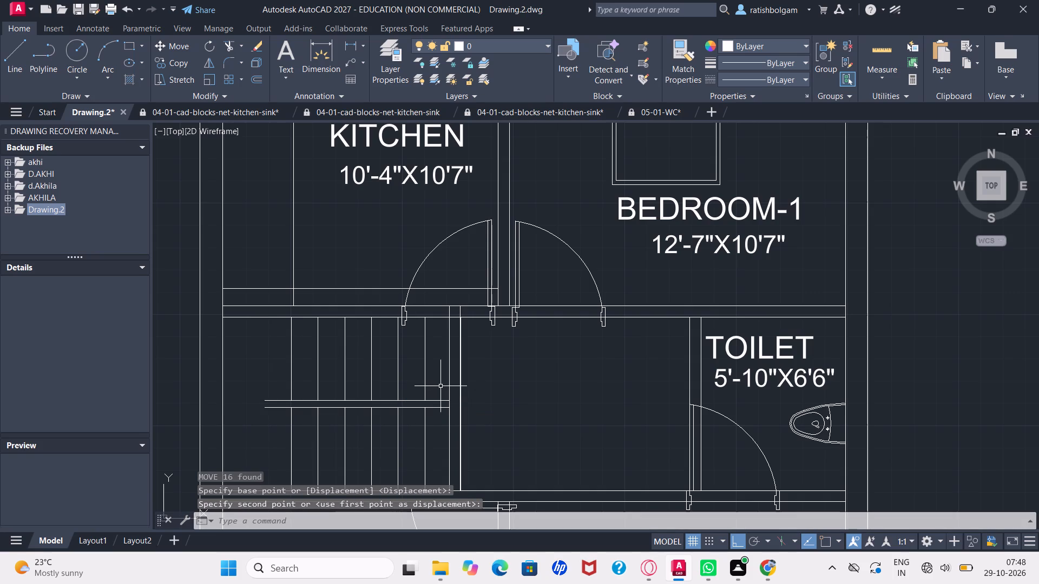
ctrl+scroll(437, 383, up, 3)
ctrl+scroll(584, 307, down, 3)
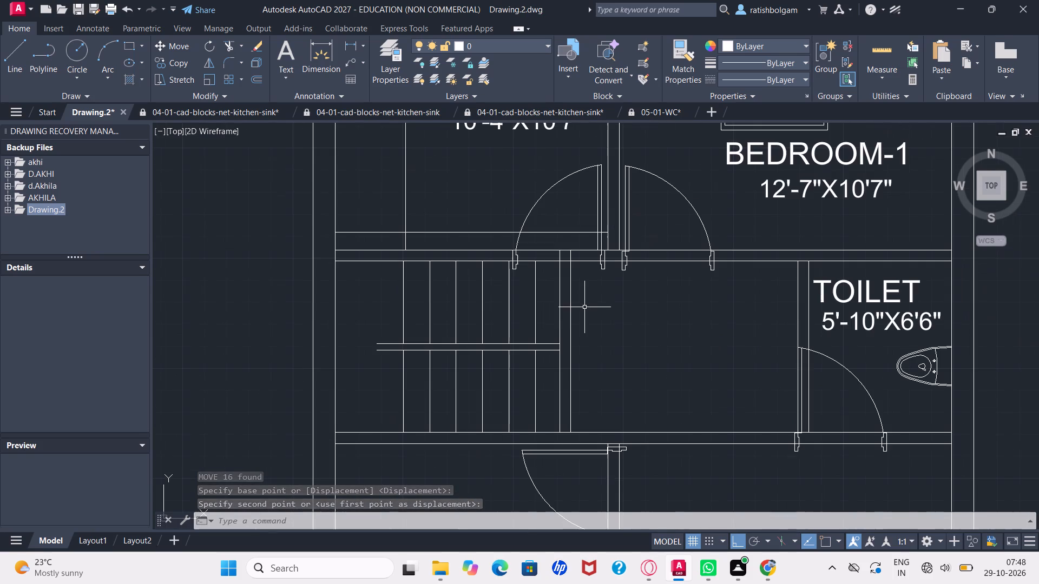
Turn object snap on and place a linear dimension from the outer wall's inner corner to the far face of the stair's side wall.
key(d)
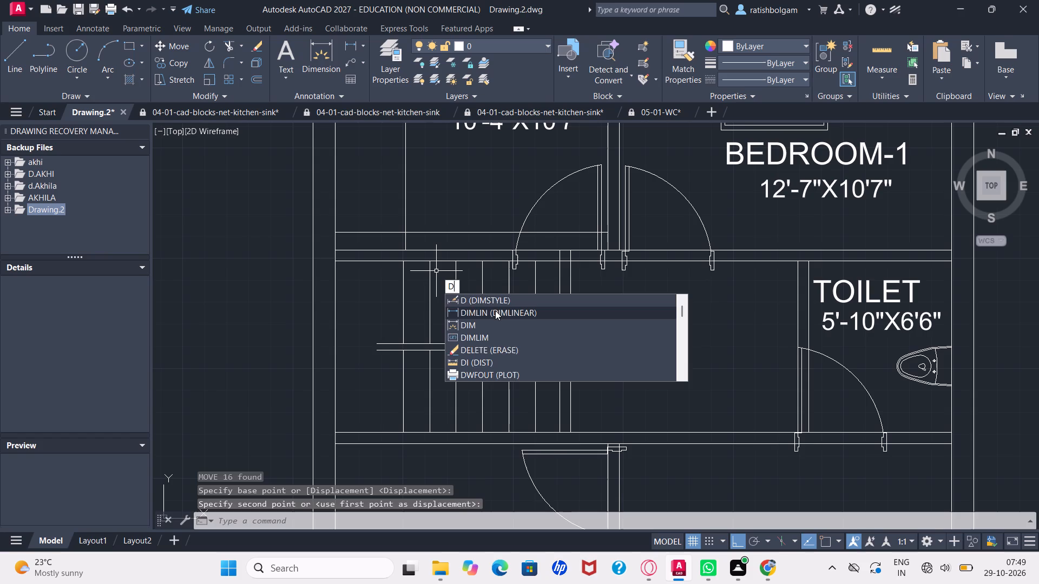
click(495, 310)
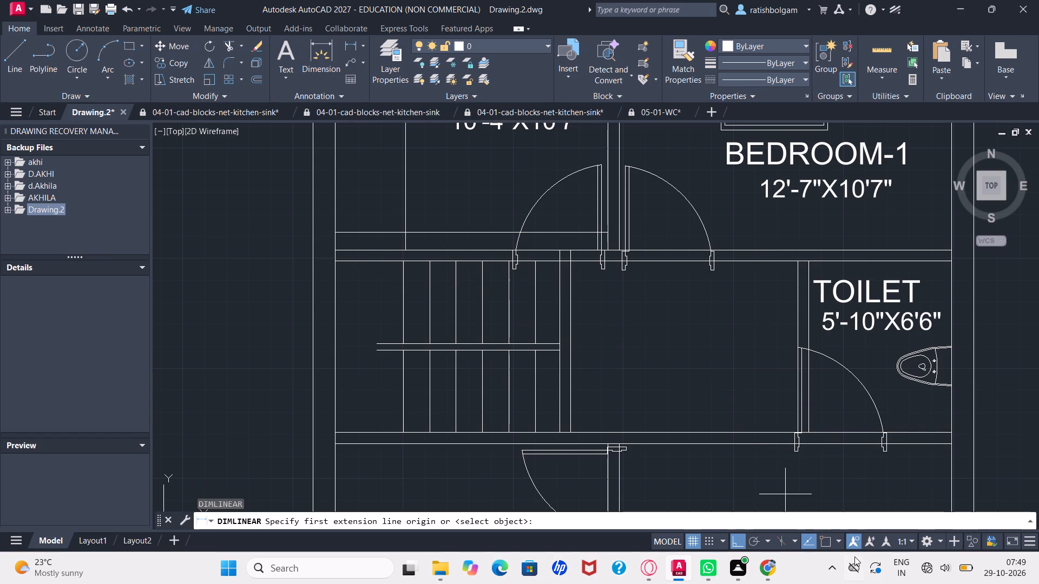
click(820, 542)
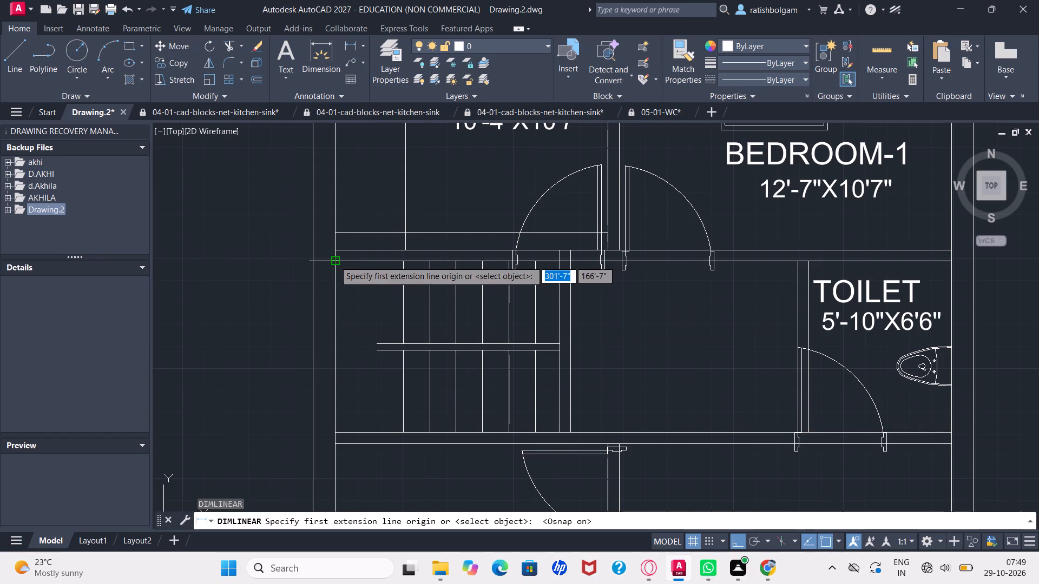
drag(334, 261, 574, 264)
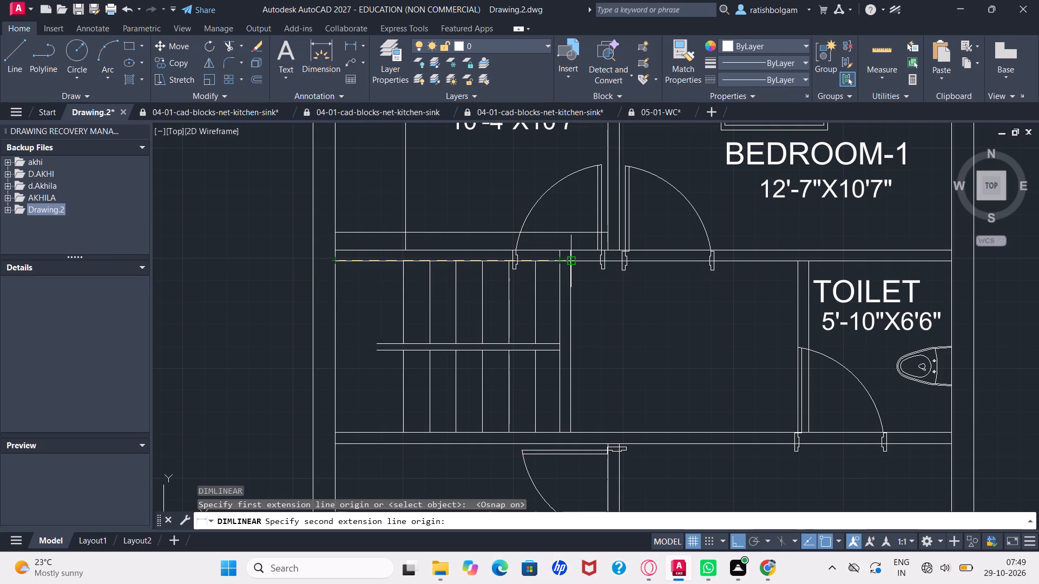
click(574, 264)
click(573, 284)
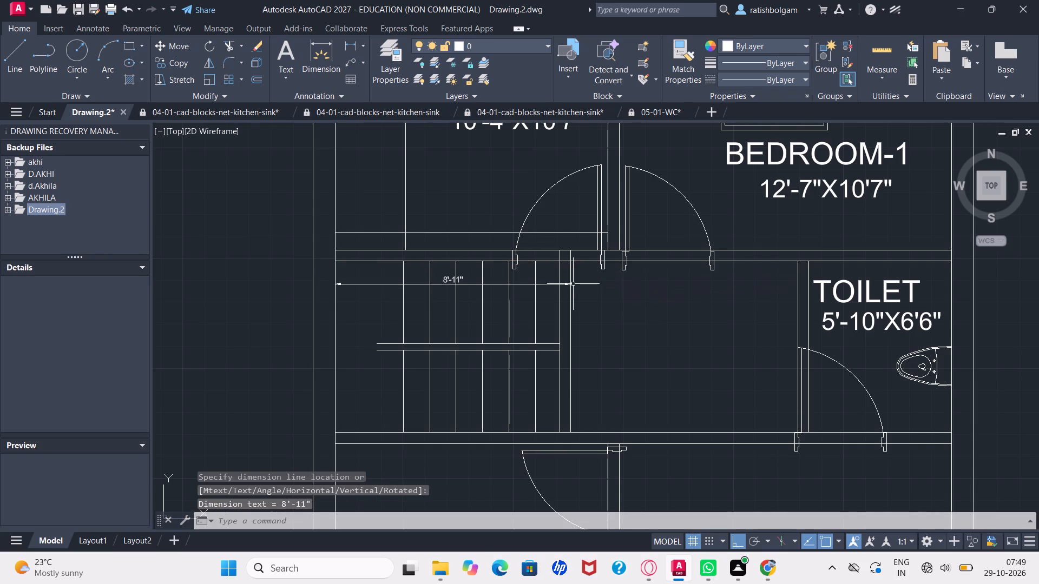
key(Escape)
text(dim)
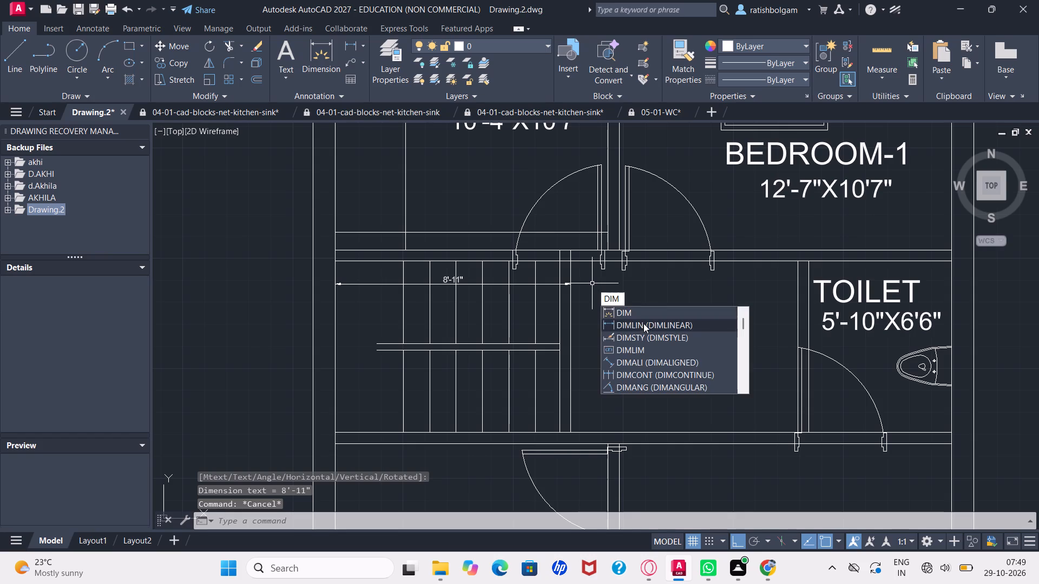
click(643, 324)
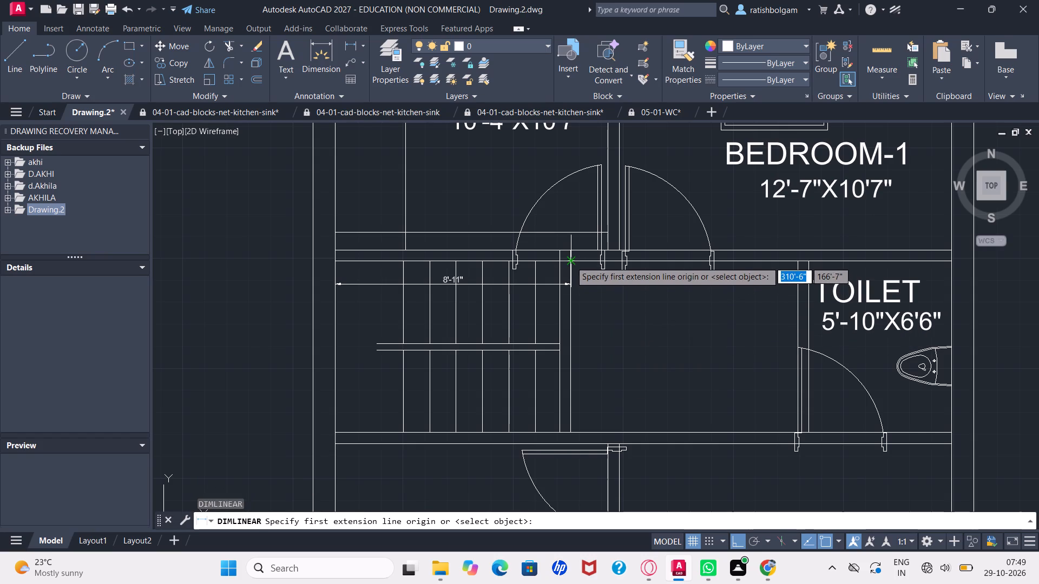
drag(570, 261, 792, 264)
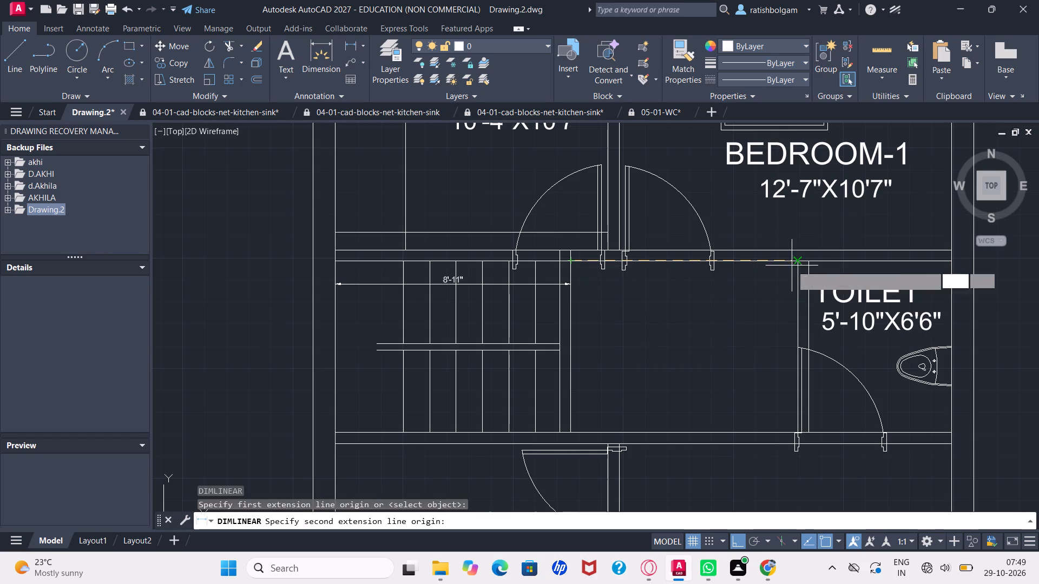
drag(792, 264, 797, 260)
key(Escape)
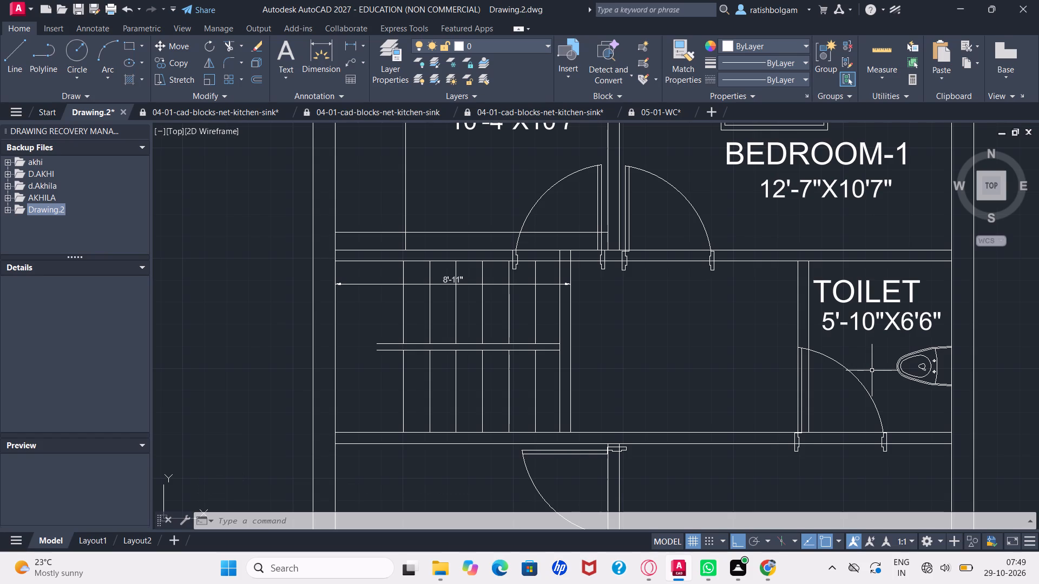
Offset the far face of the stair's side wall 8'2" toward the toilet.
key(o)
key(Return)
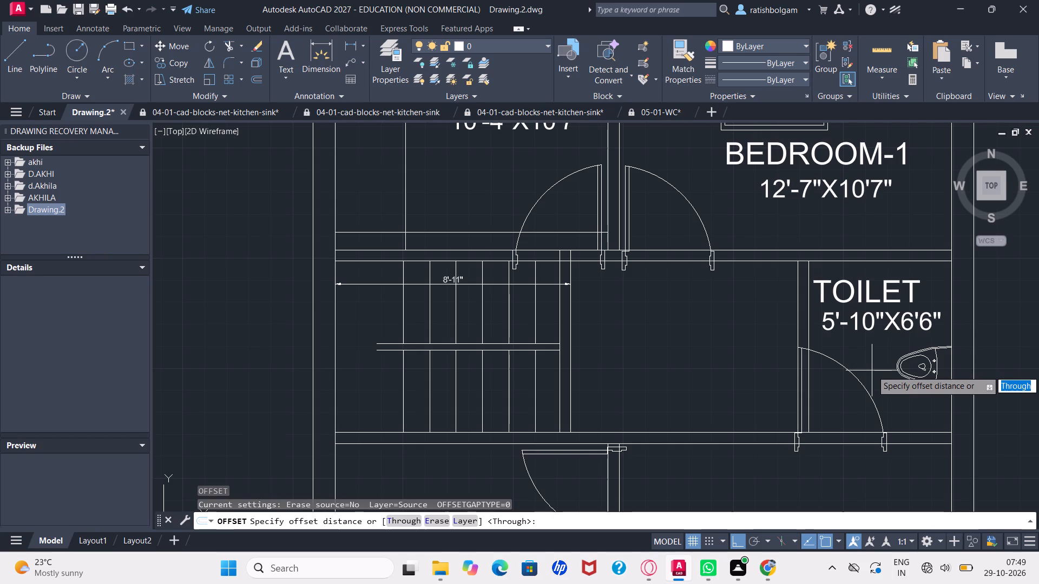
text(8')
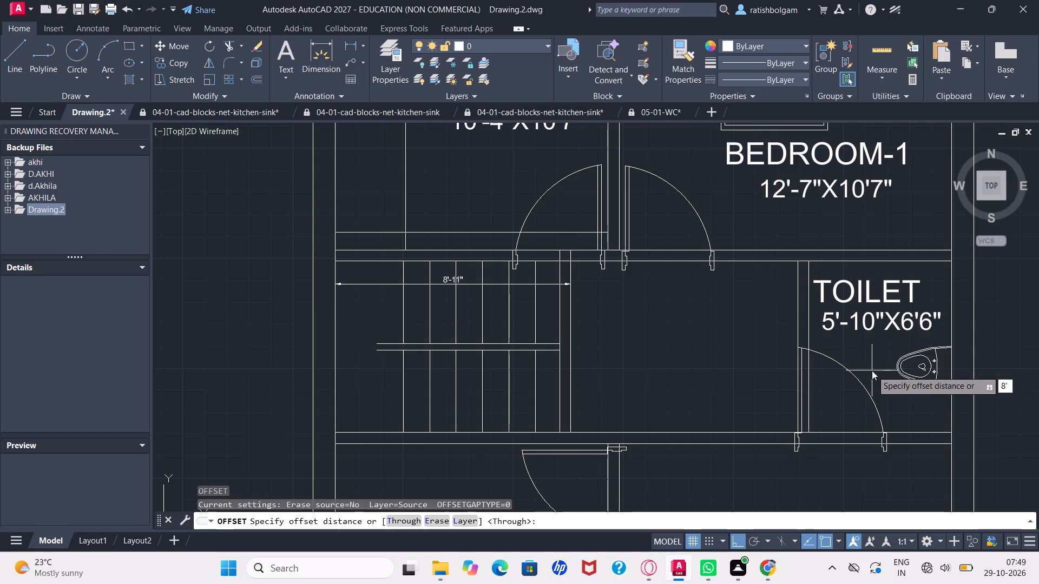
text(2")
key(Return)
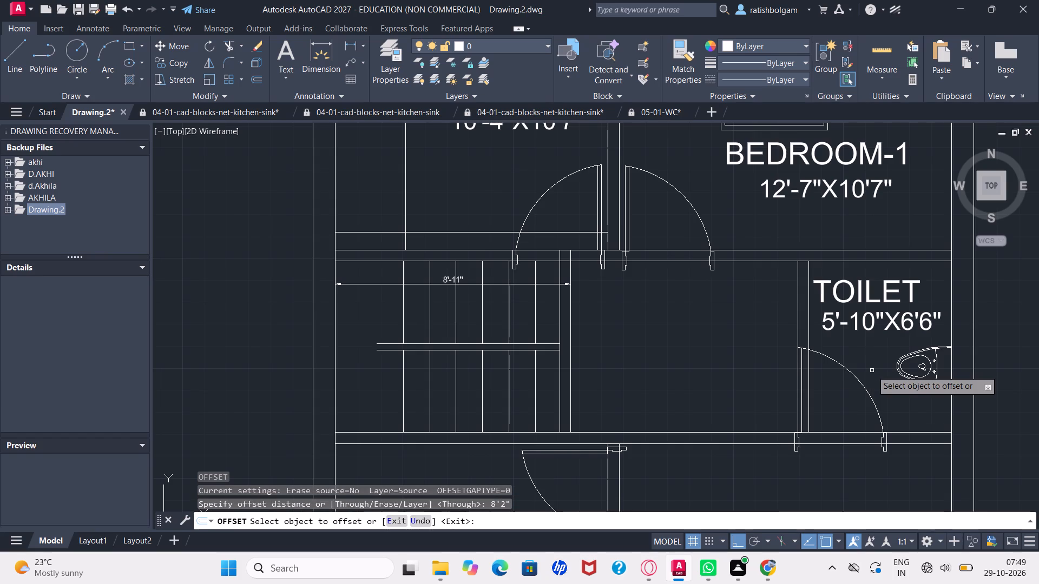
click(571, 352)
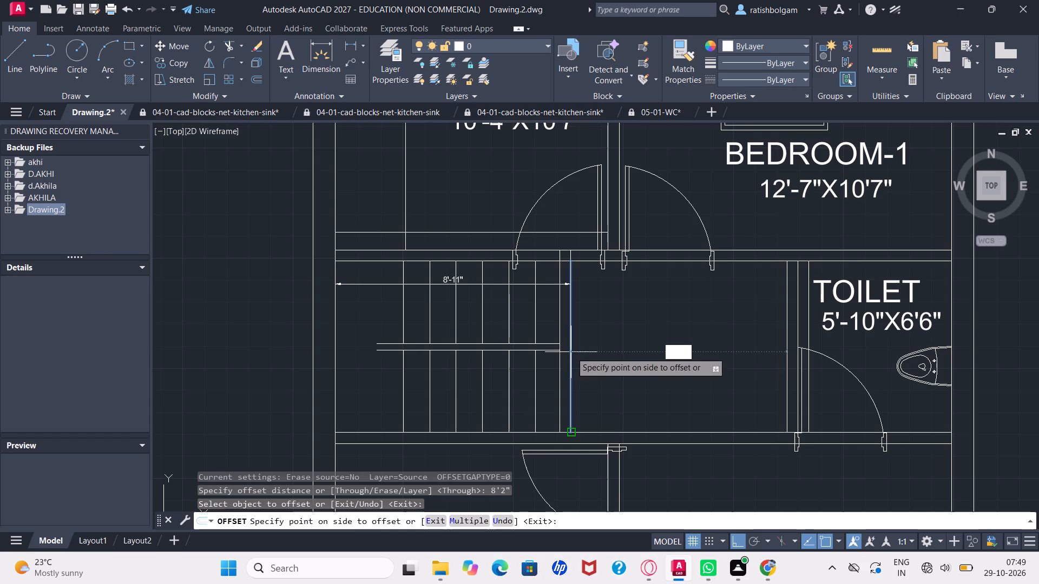
click(700, 361)
key(Escape)
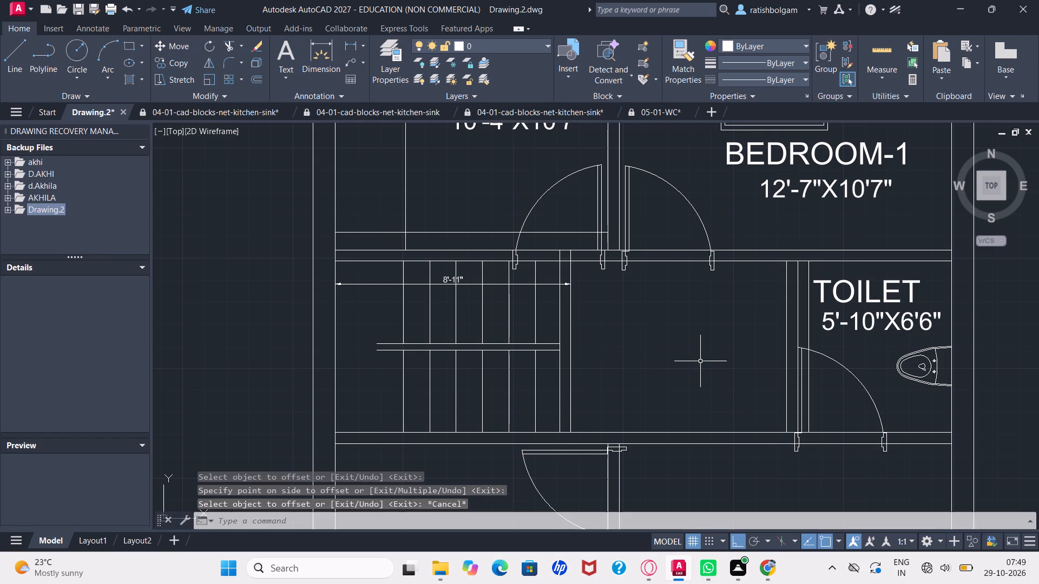
Delete both old lines of the toilet's partition wall on the staircase side.
click(797, 317)
key(Delete)
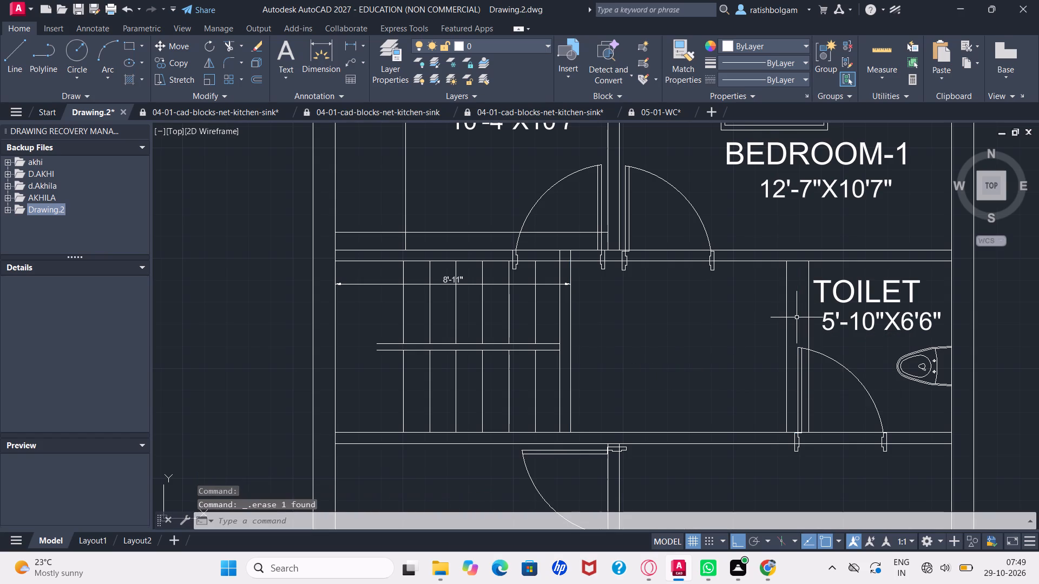
click(809, 291)
key(Delete)
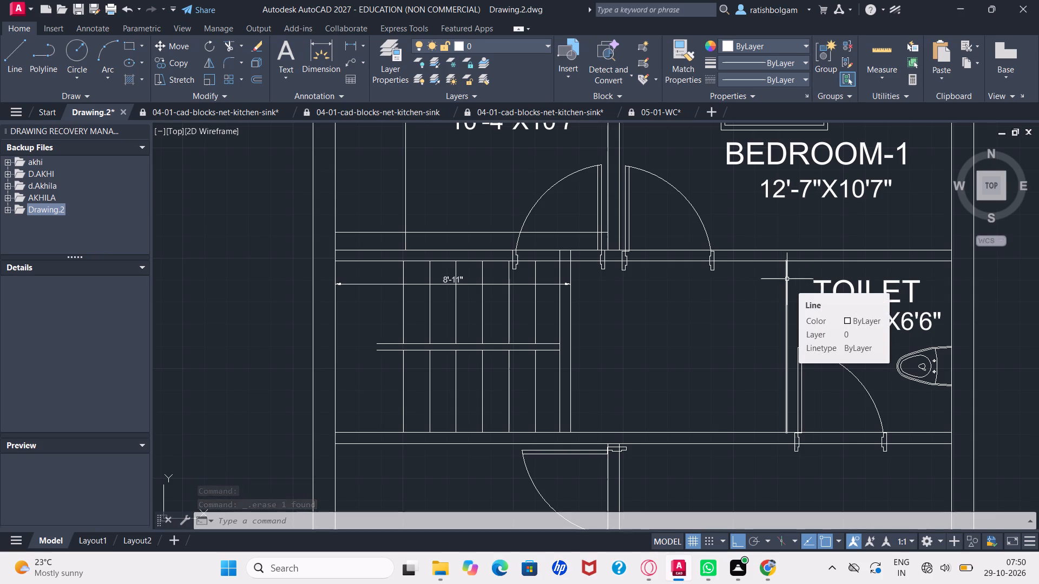
Offset the new vertical line beside the toilet 5" toward the toilet to form the partition wall.
key(o)
key(Return)
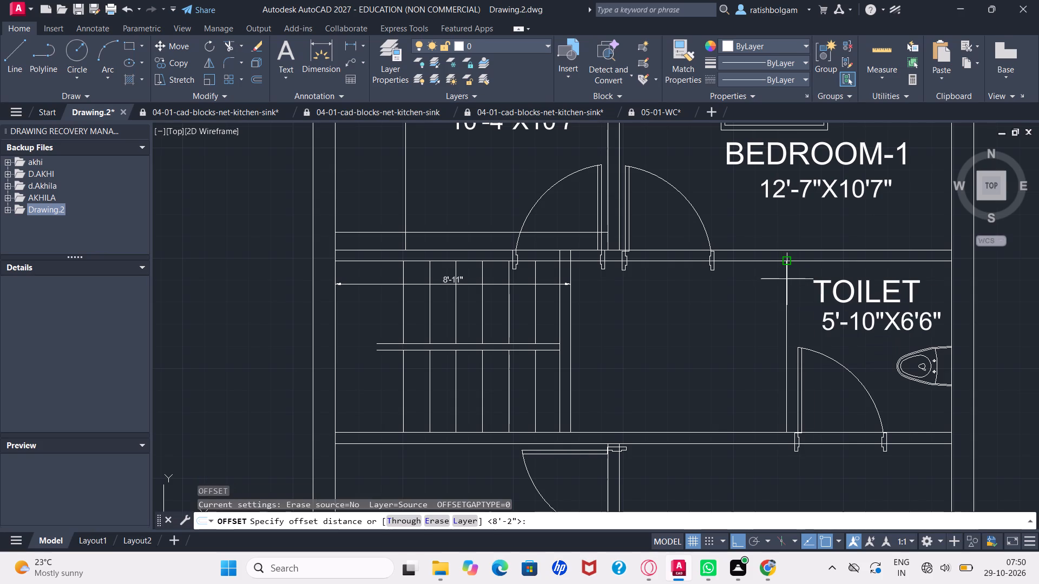
text(5")
key(Return)
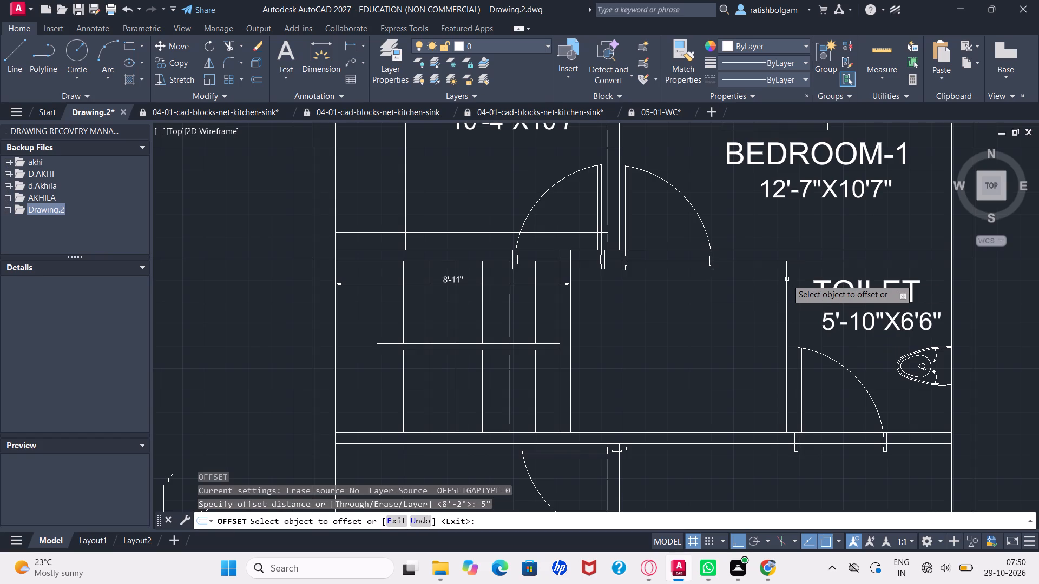
click(786, 277)
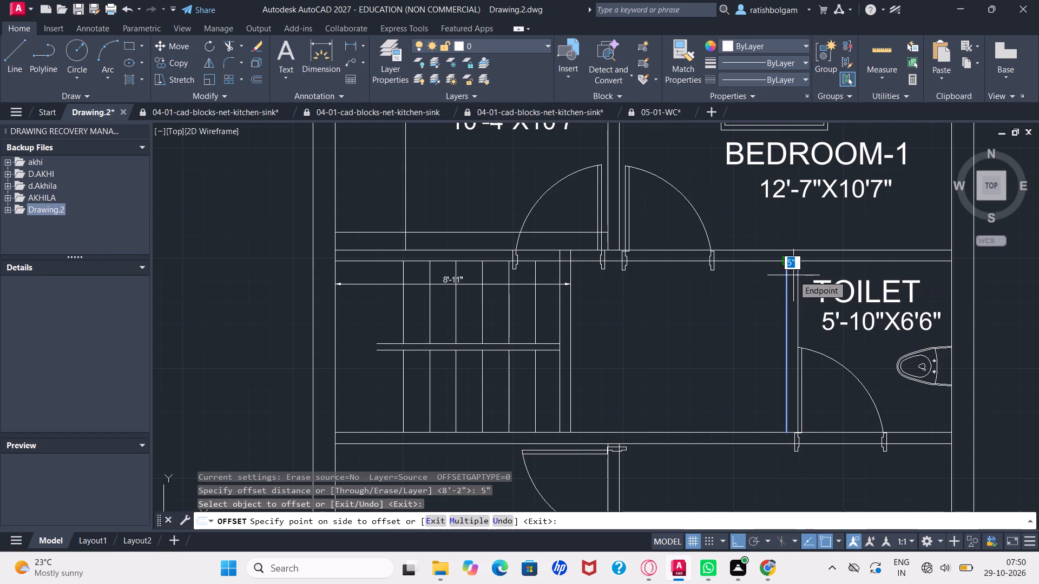
click(793, 275)
key(Escape)
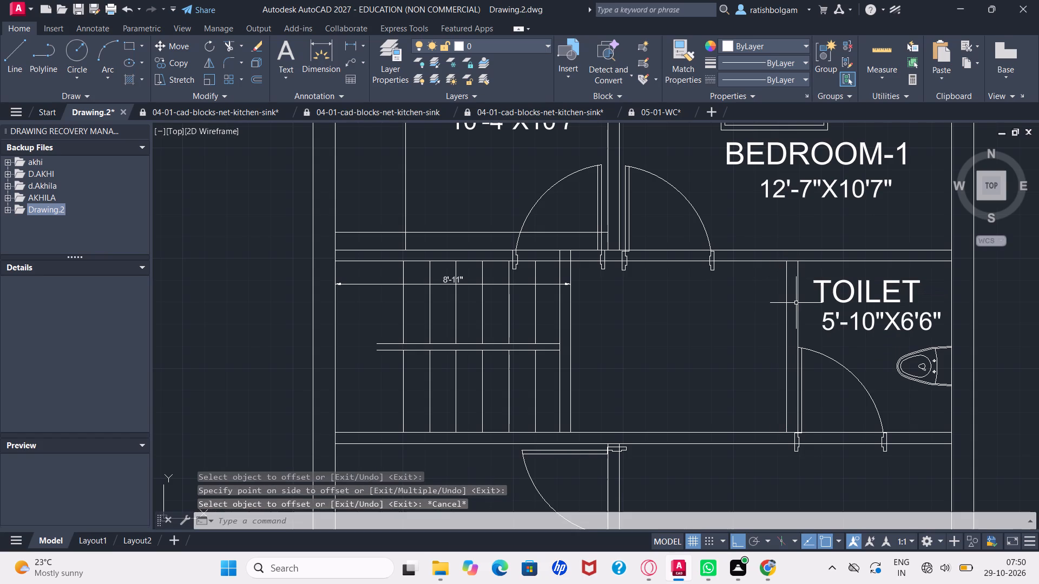
Place a horizontal linear dimension across the toilet, from the new partition's inner face to the outer wall, just above the TOILET label.
text(dim)
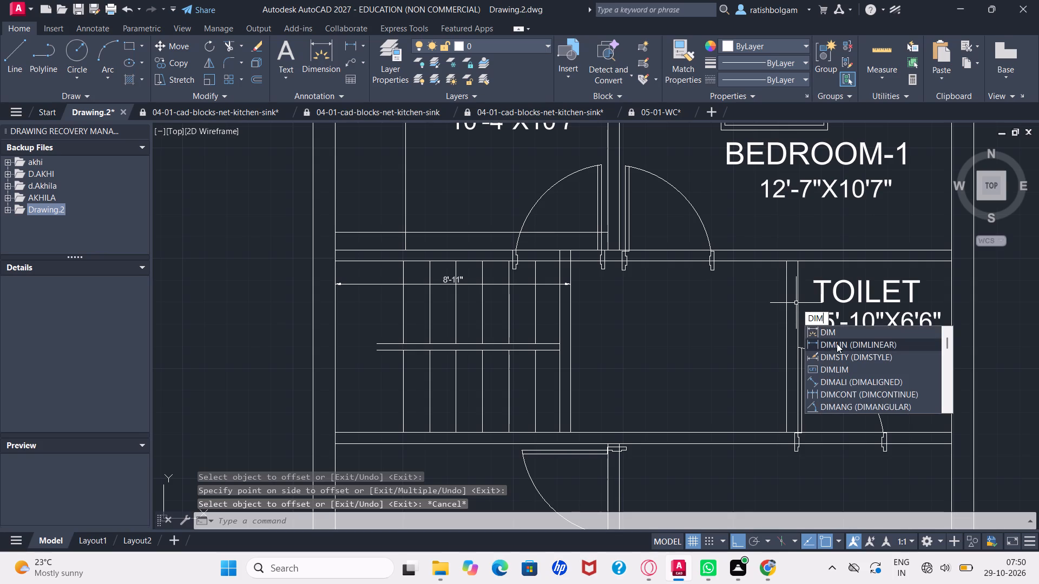
click(837, 347)
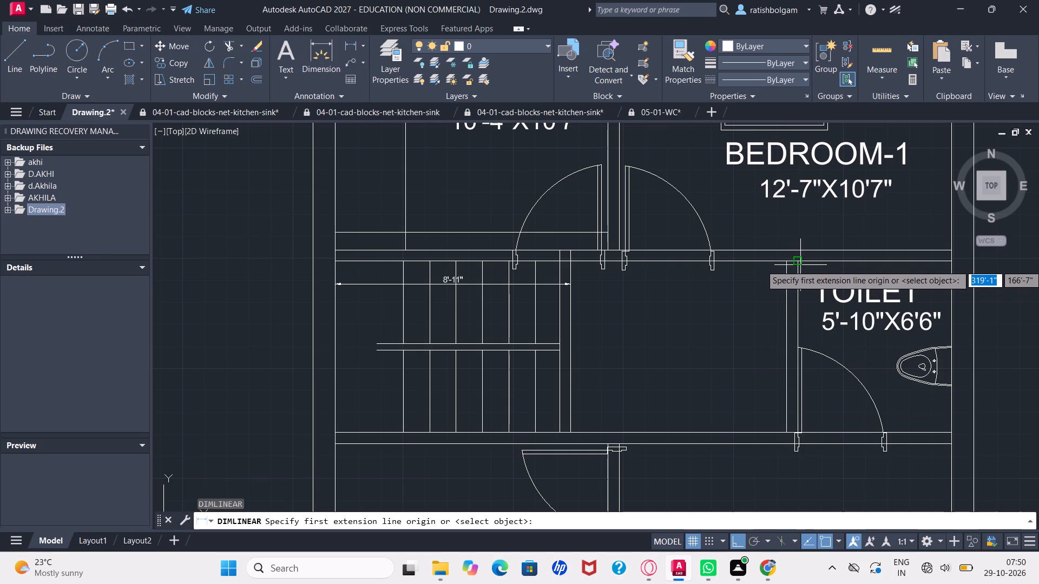
drag(800, 263, 937, 263)
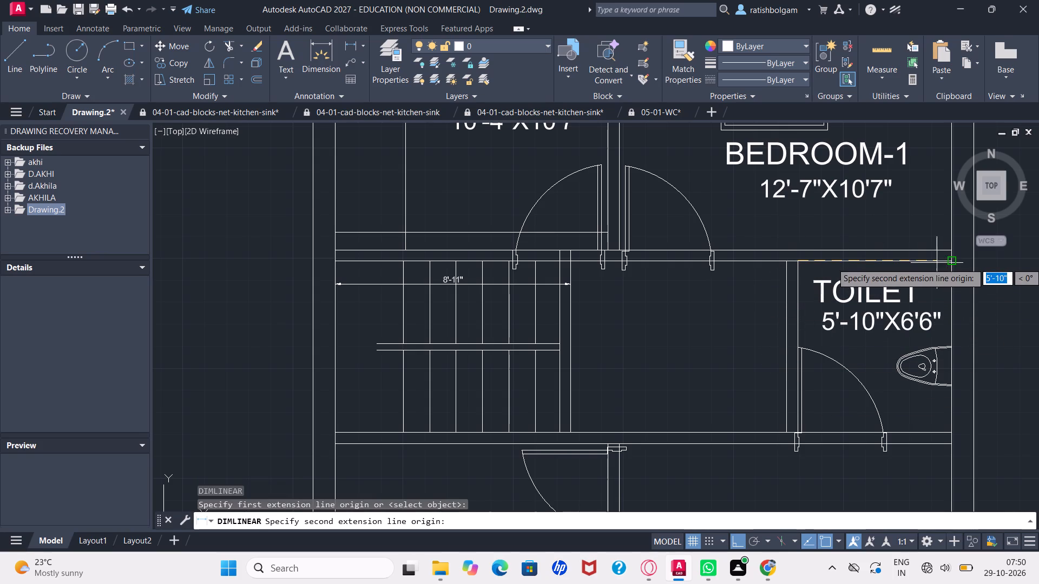
drag(937, 263, 948, 259)
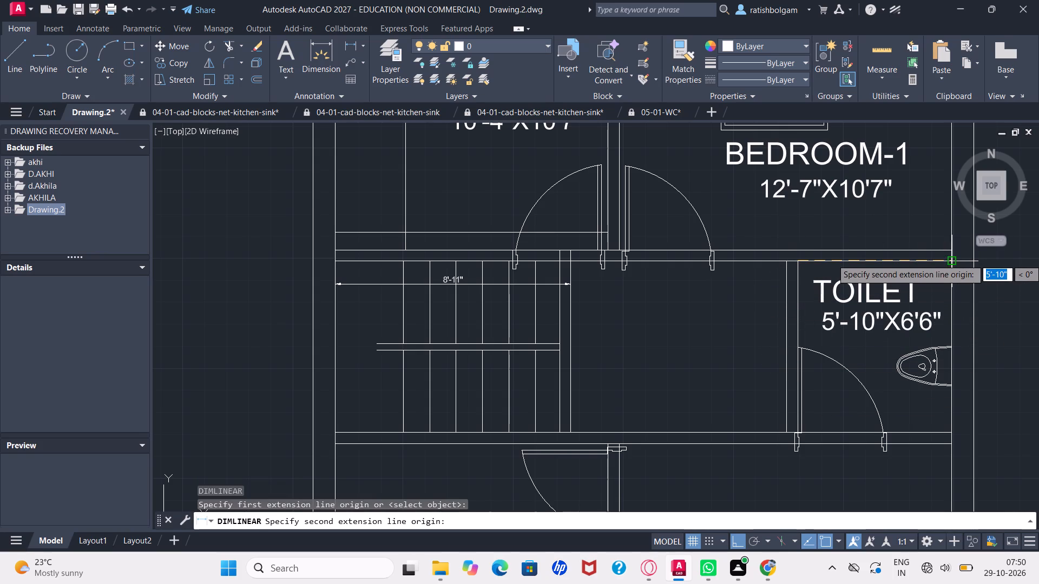
drag(948, 259, 951, 261)
drag(951, 261, 938, 278)
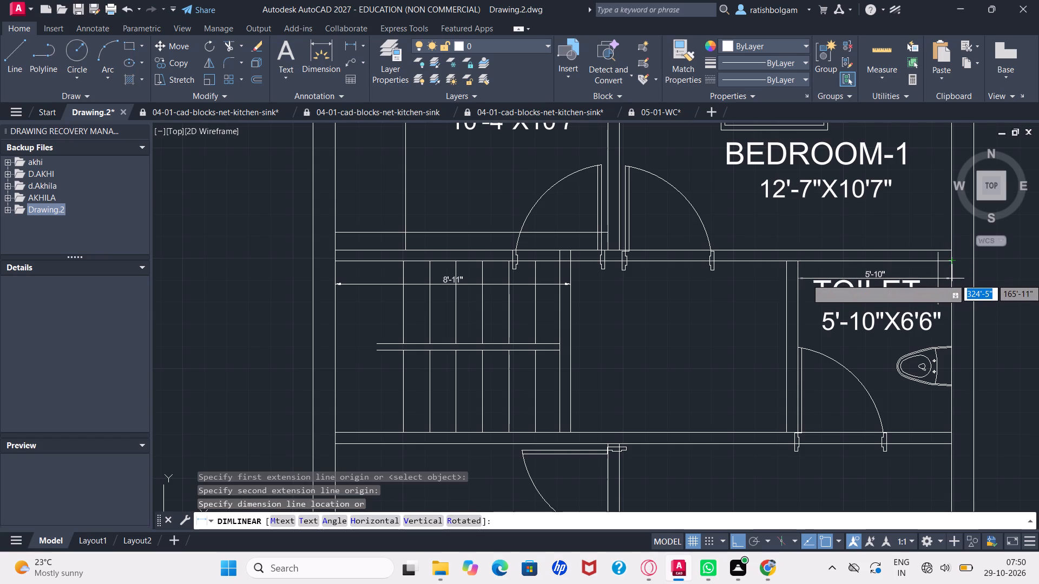
drag(938, 278, 938, 277)
click(938, 277)
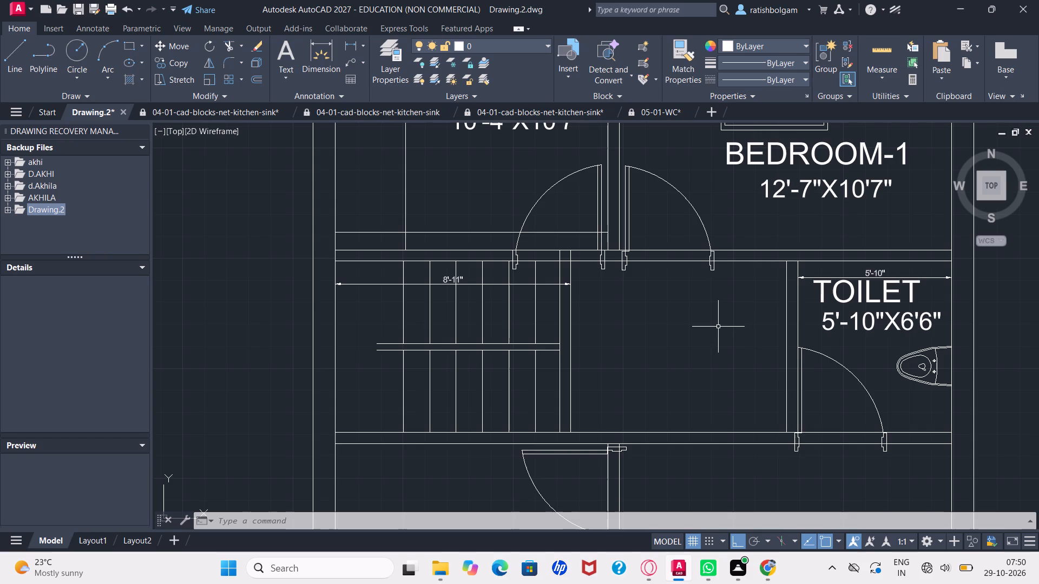
Dimension the staircase bay vertically along the outer wall, between the inner corners of the two horizontal walls.
text(di)
key(m)
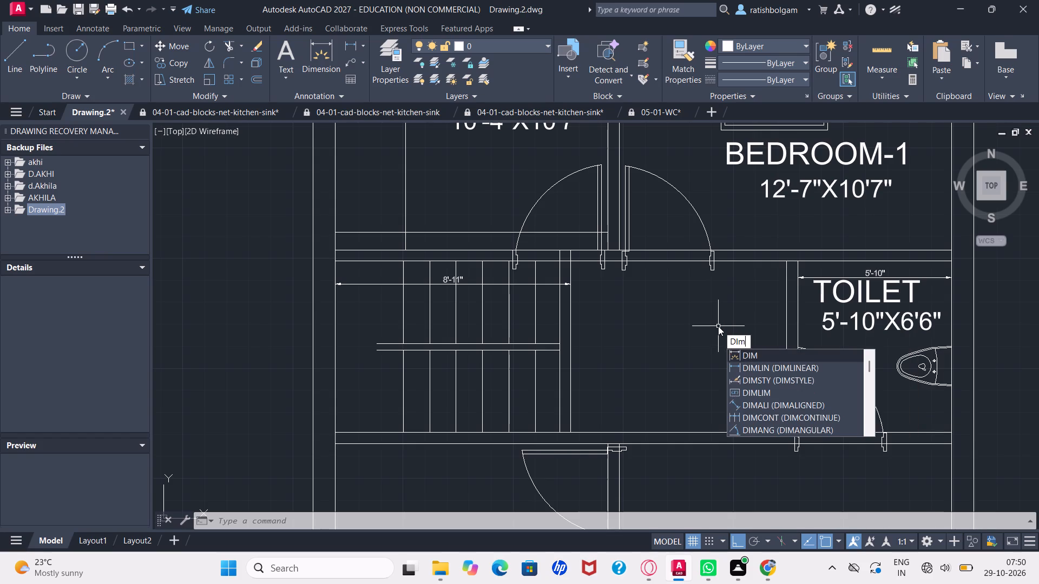
key(Return)
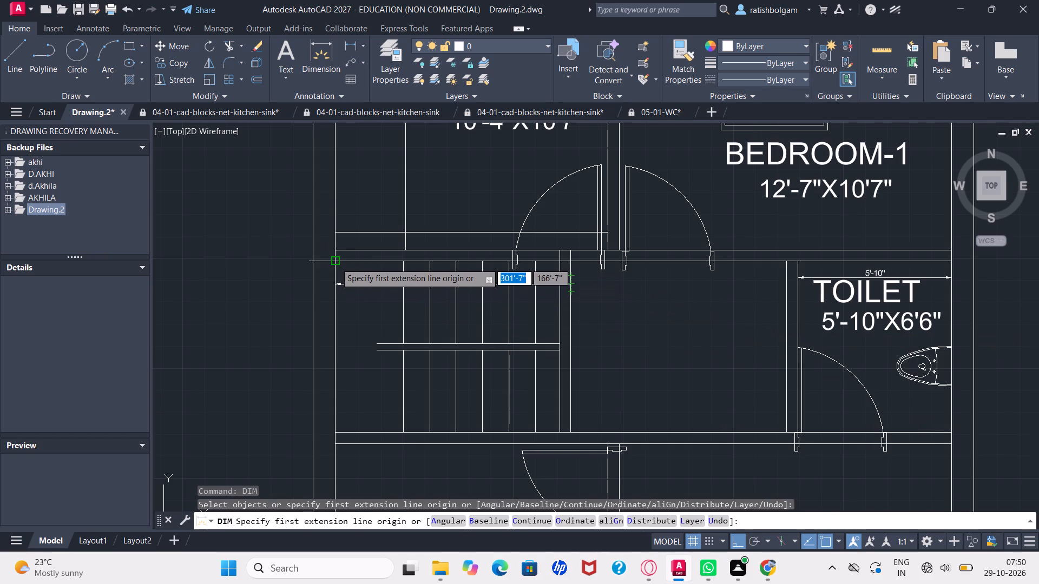
drag(336, 263, 342, 323)
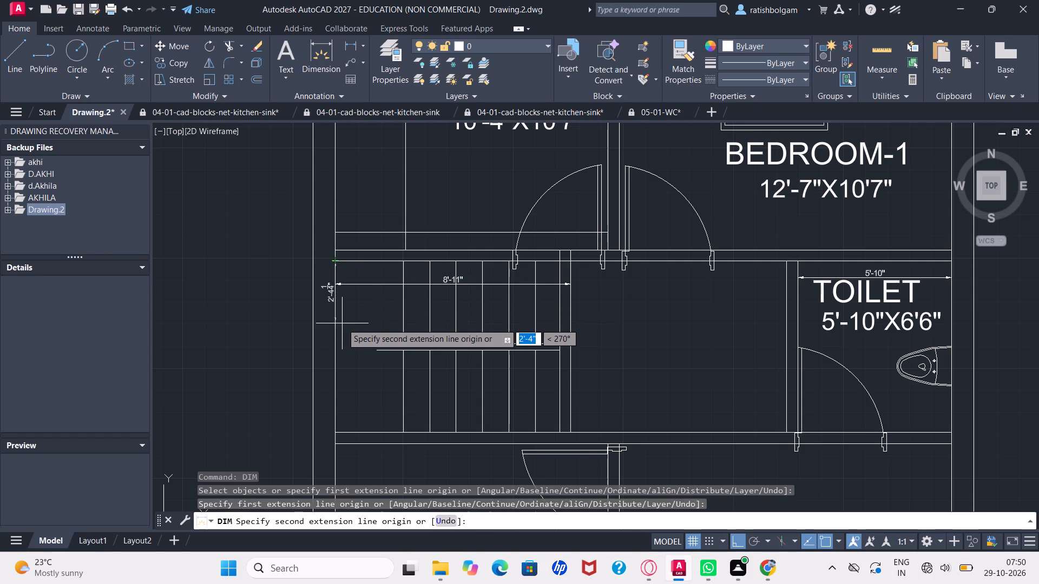
click(337, 433)
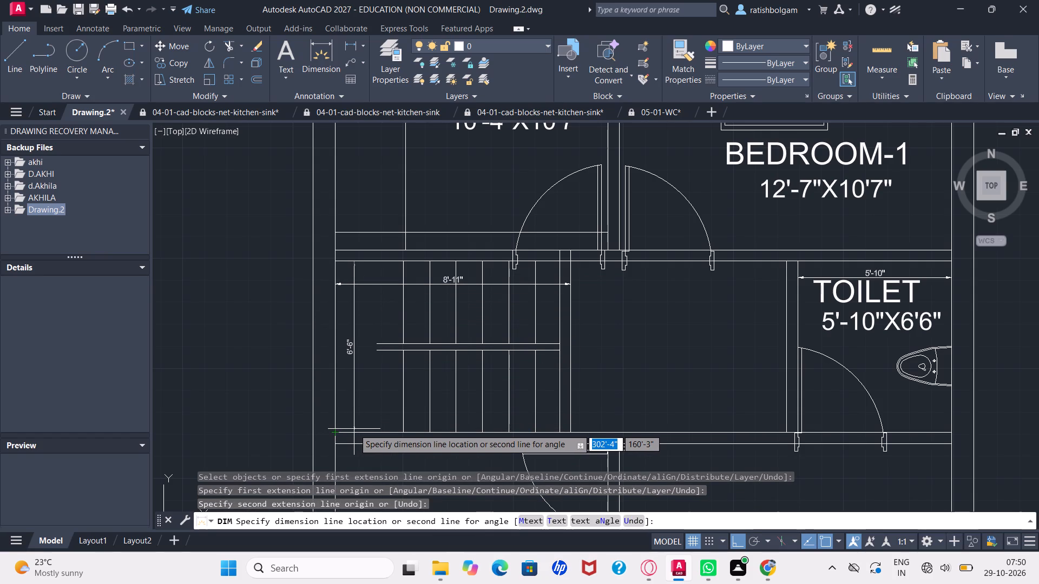
click(354, 429)
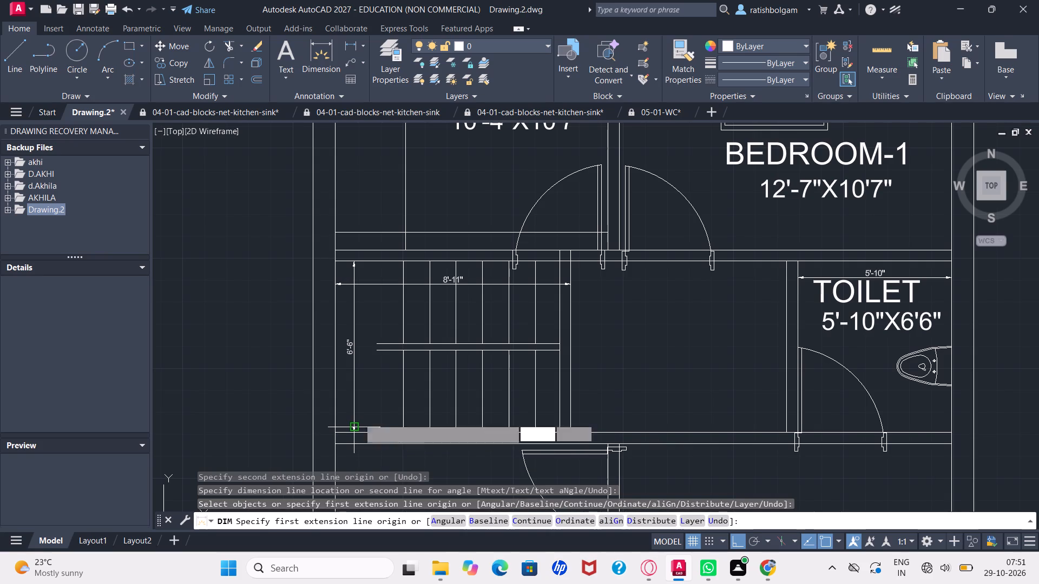
click(404, 261)
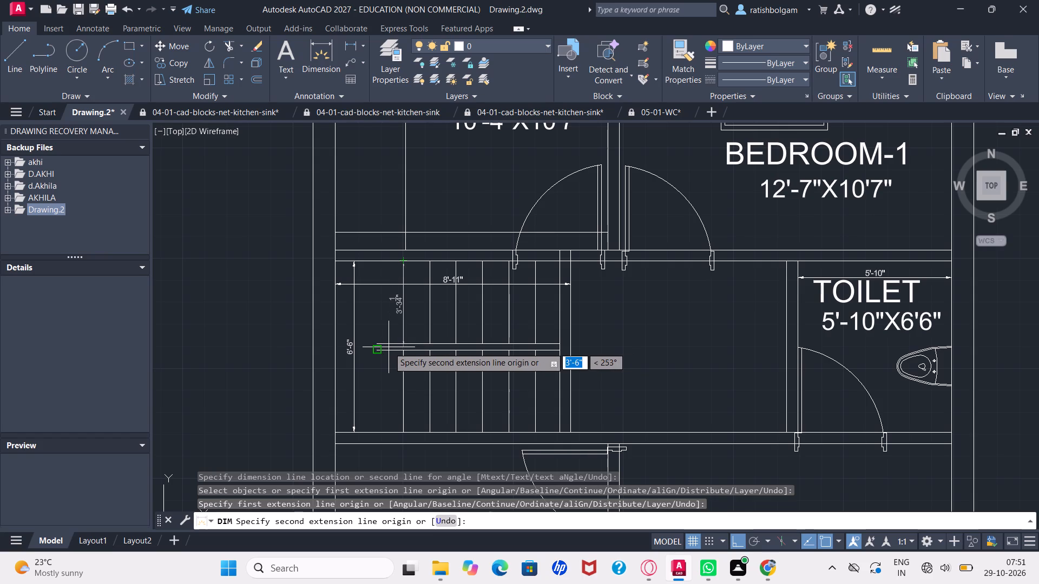
key(Escape)
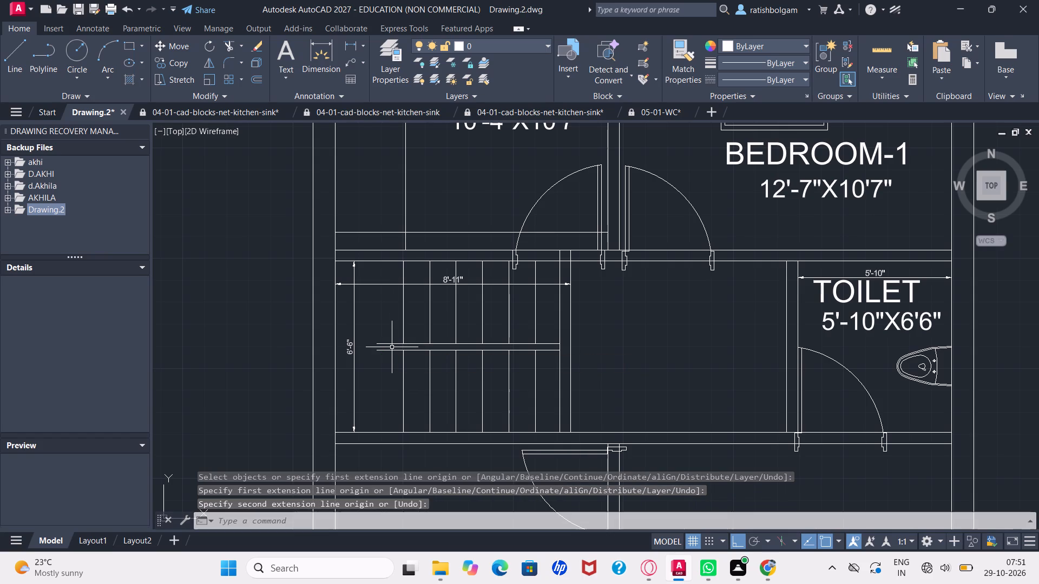
Draw a 3'3" vertical line down from the upper end of the stair's first tread line.
ctrl+scroll(392, 347, up, 2)
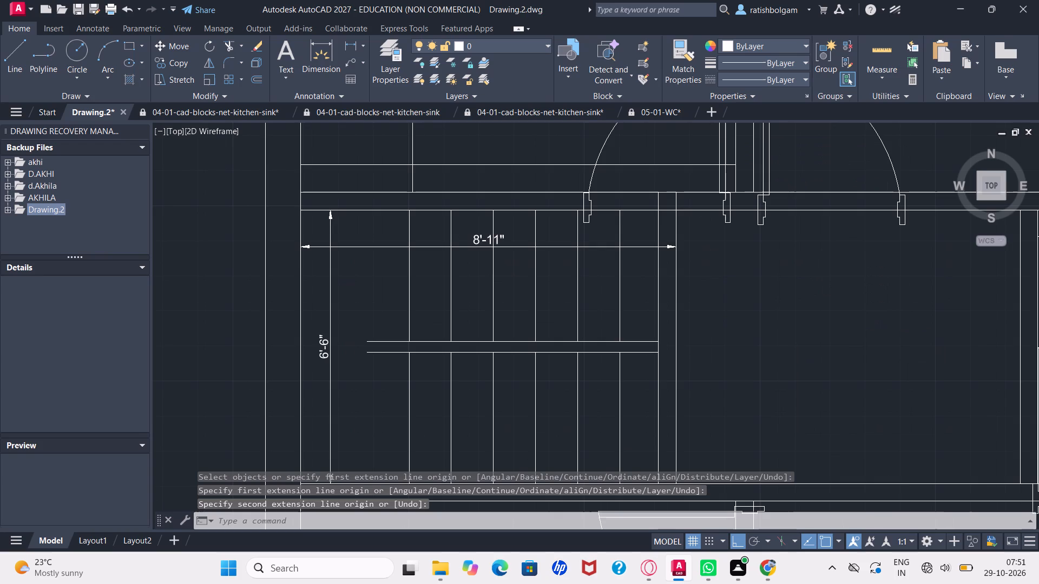
ctrl+scroll(392, 347, down, 2)
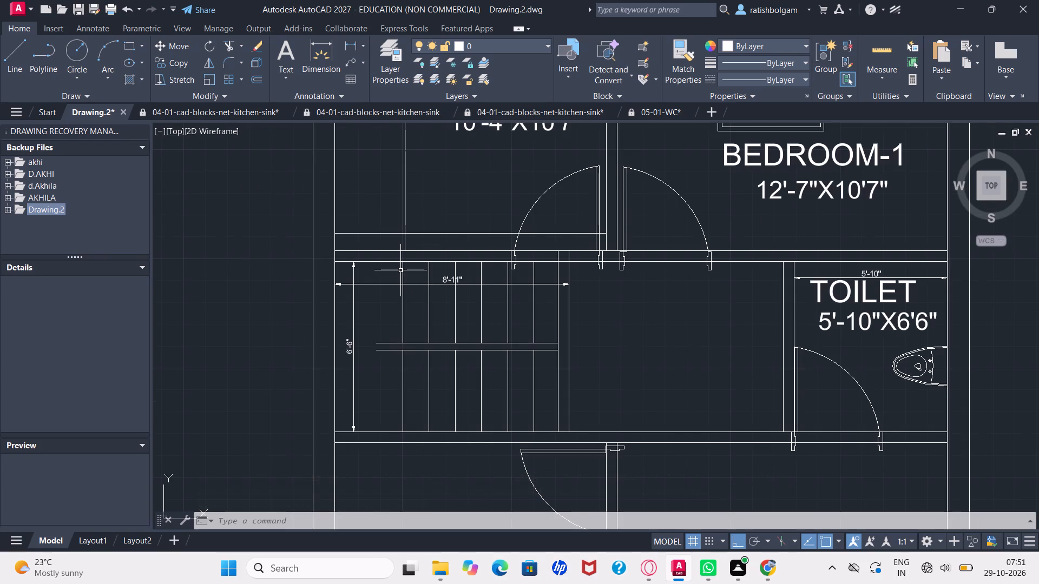
key(l)
key(Return)
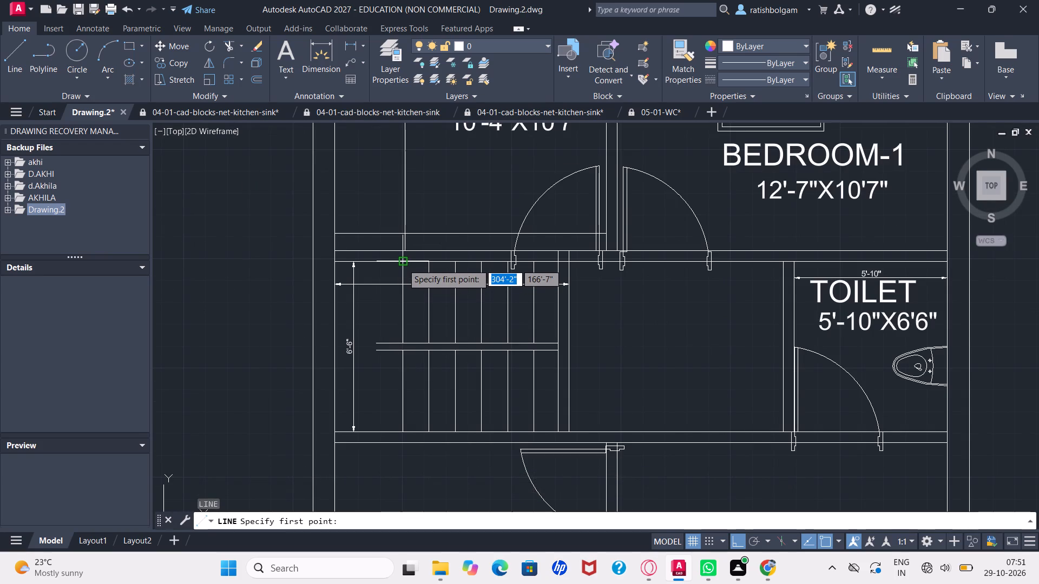
drag(403, 264, 404, 322)
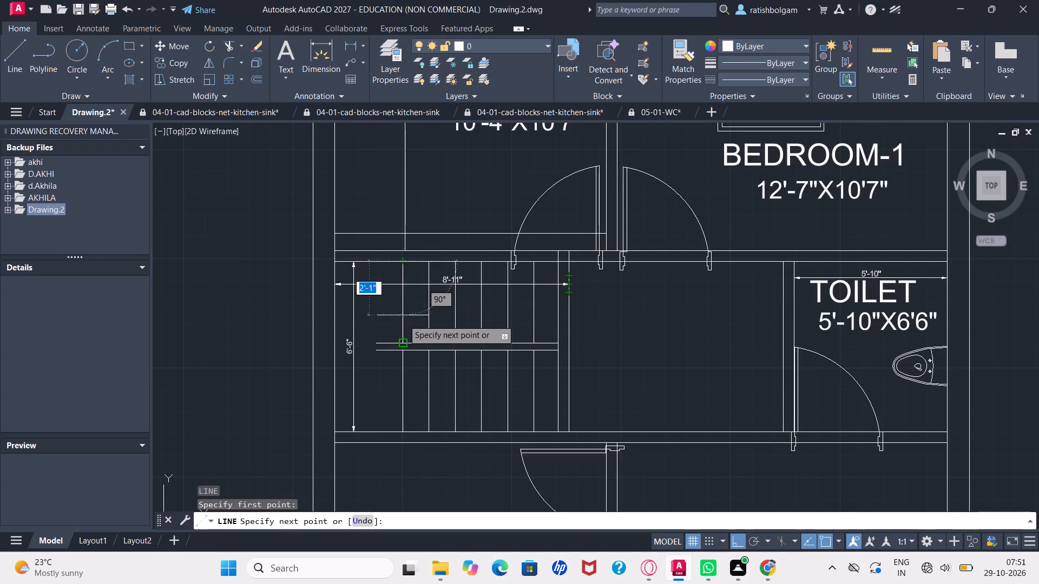
drag(404, 322, 405, 339)
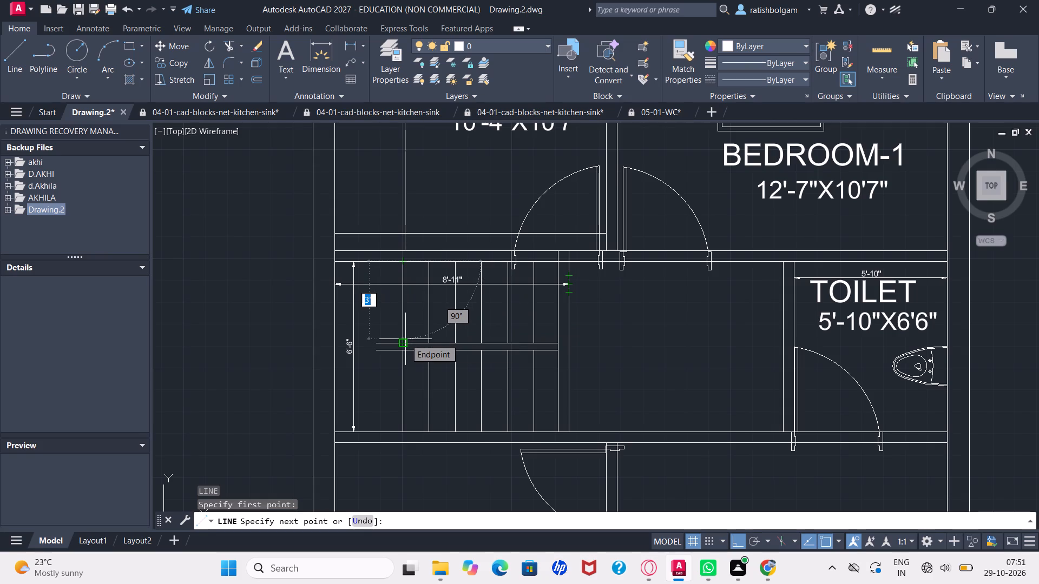
key(3)
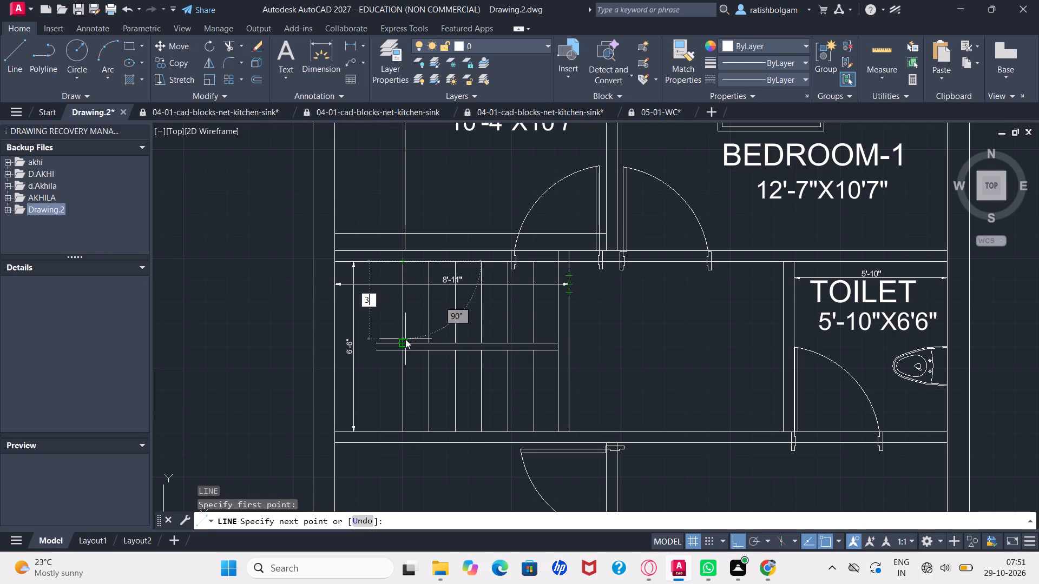
key(apostrophe)
key(3)
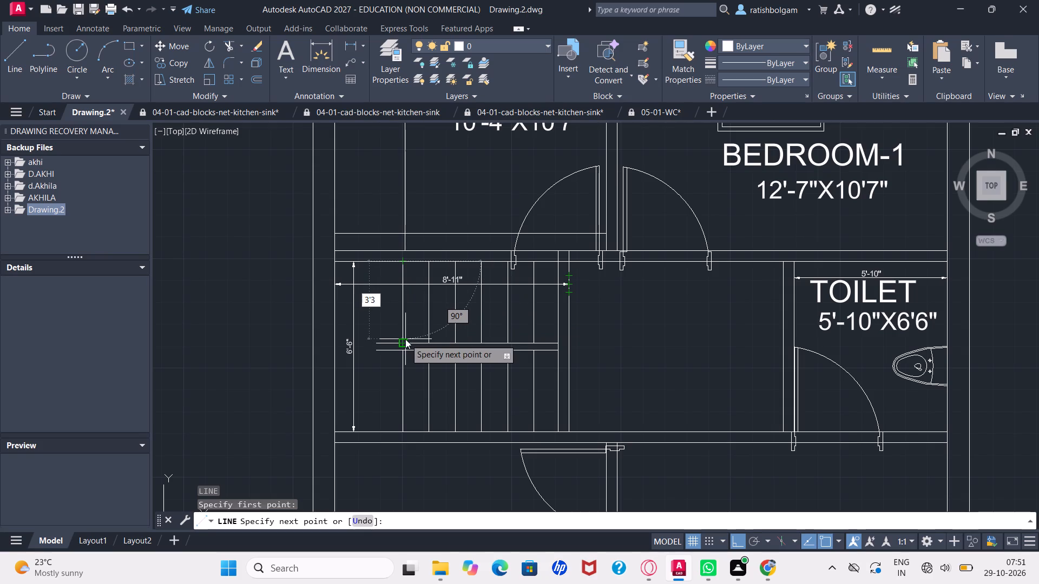
key(shift+quotedbl)
key(Return)
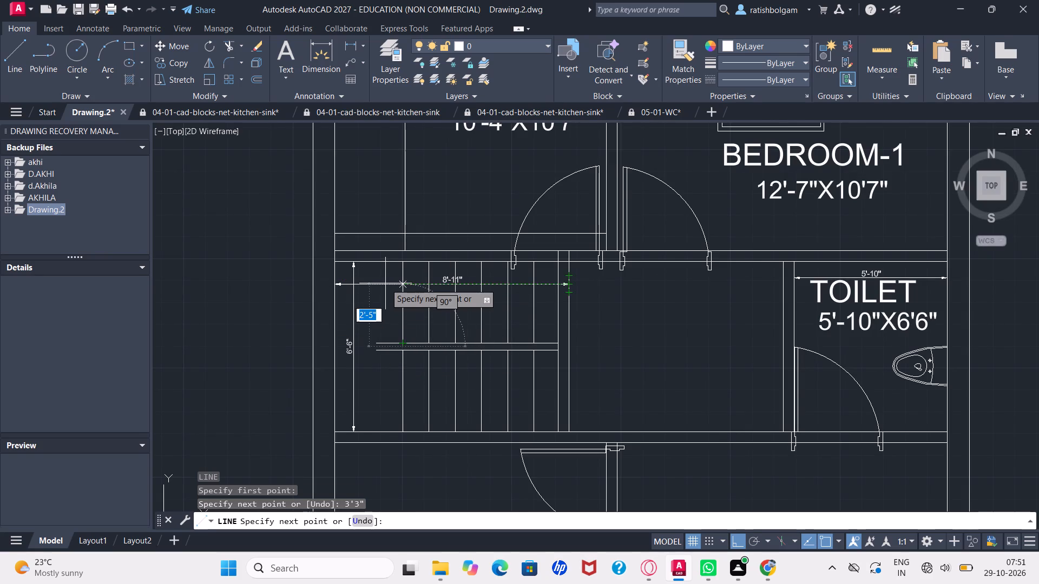
key(Escape)
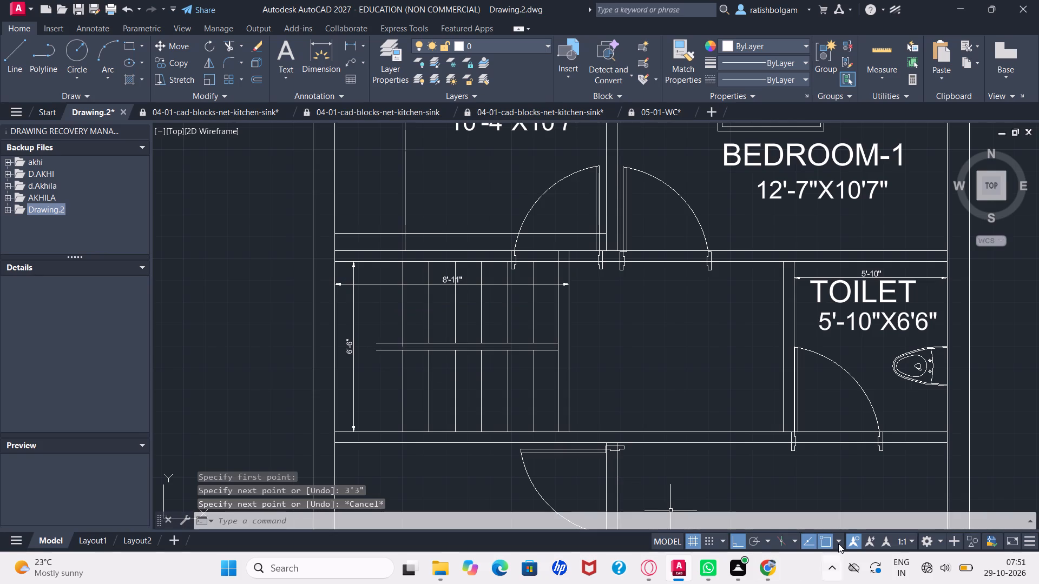
Draw a 3'-3" line down from the upper end of the stair's first tread line, continuing about 7" horizontally toward the treads.
click(828, 542)
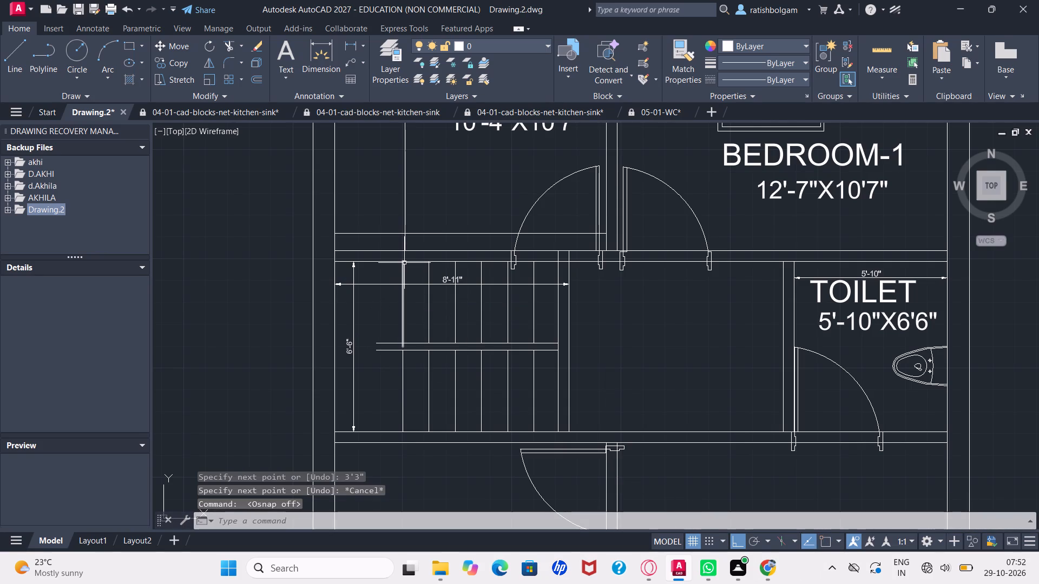
key(l)
key(Return)
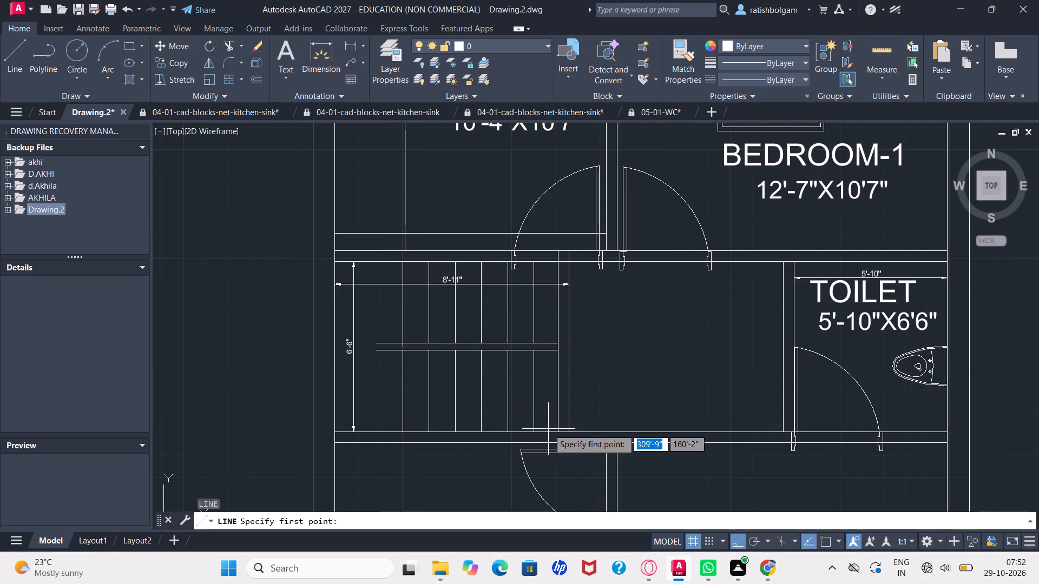
click(831, 539)
click(741, 544)
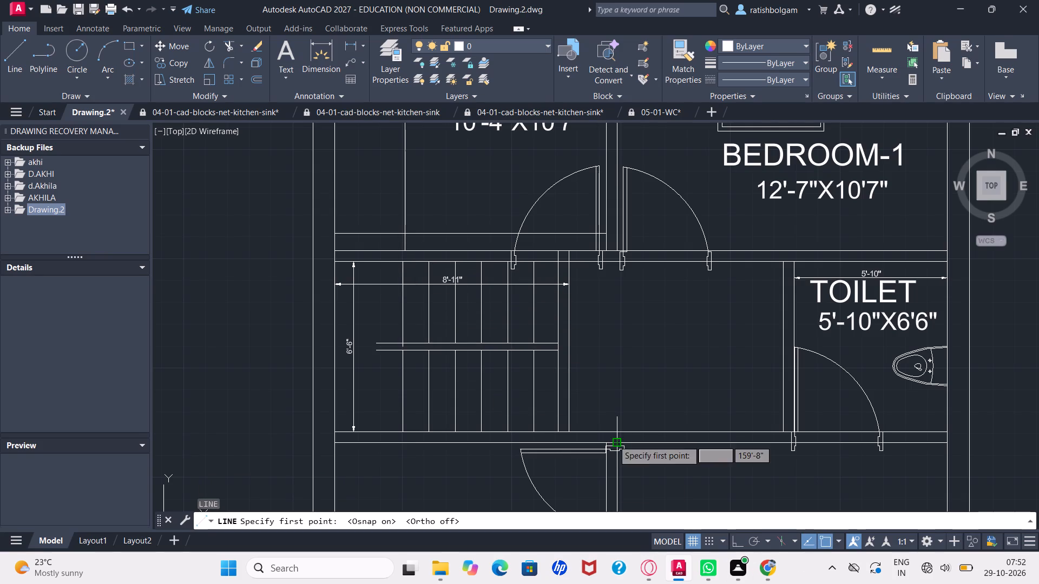
click(400, 264)
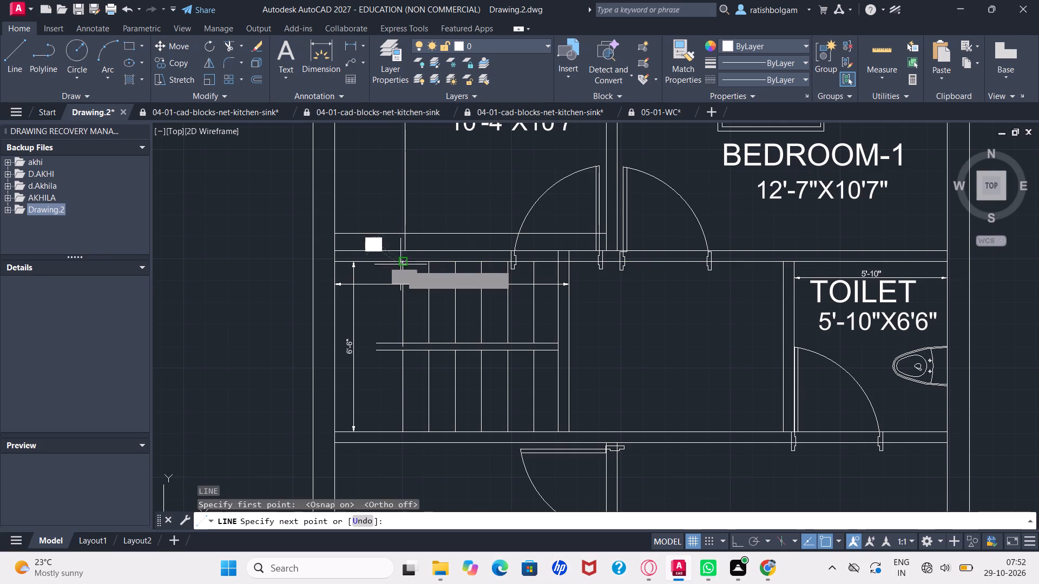
click(405, 348)
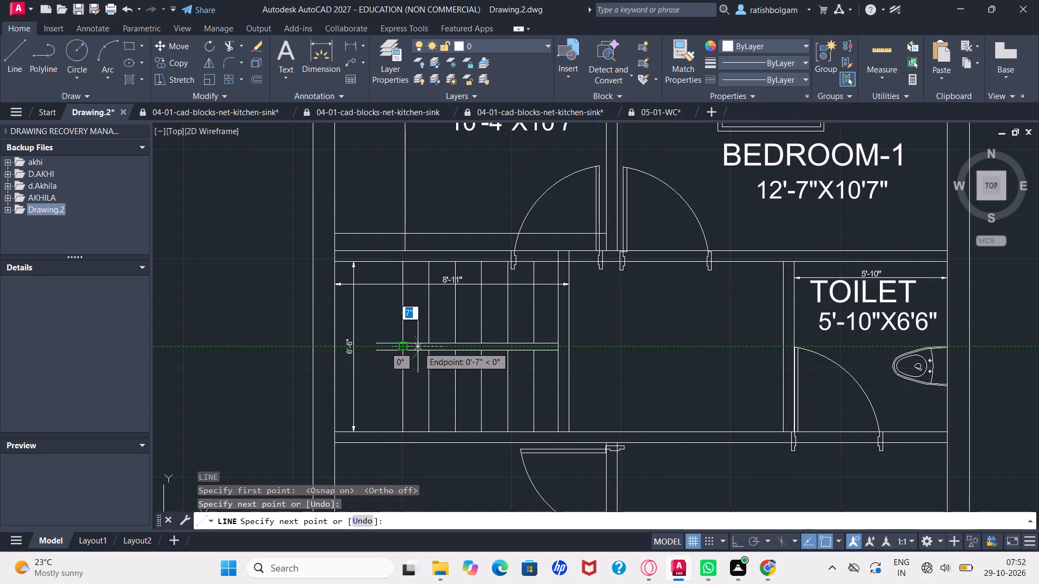
click(418, 347)
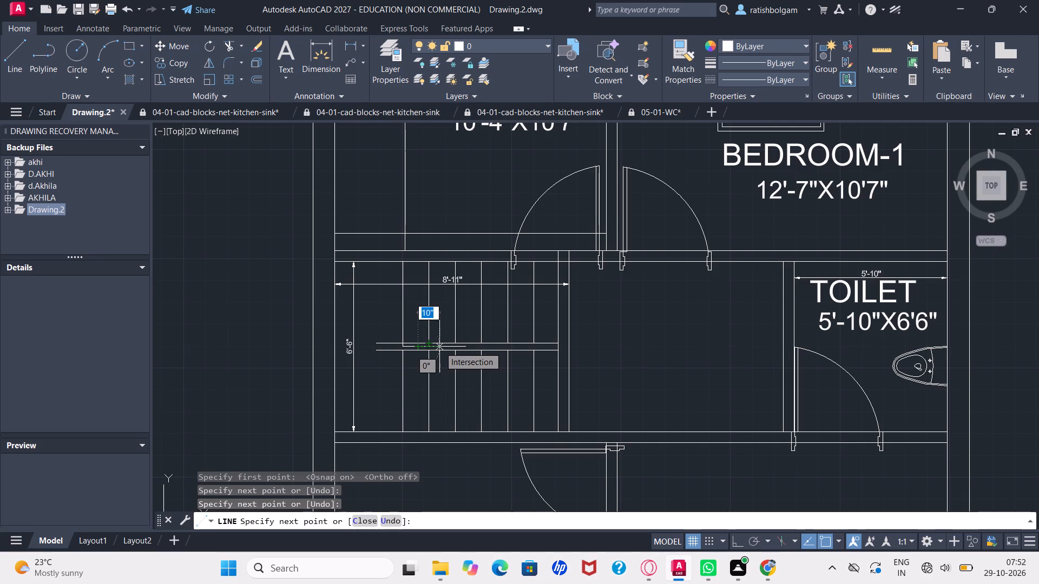
key(Escape)
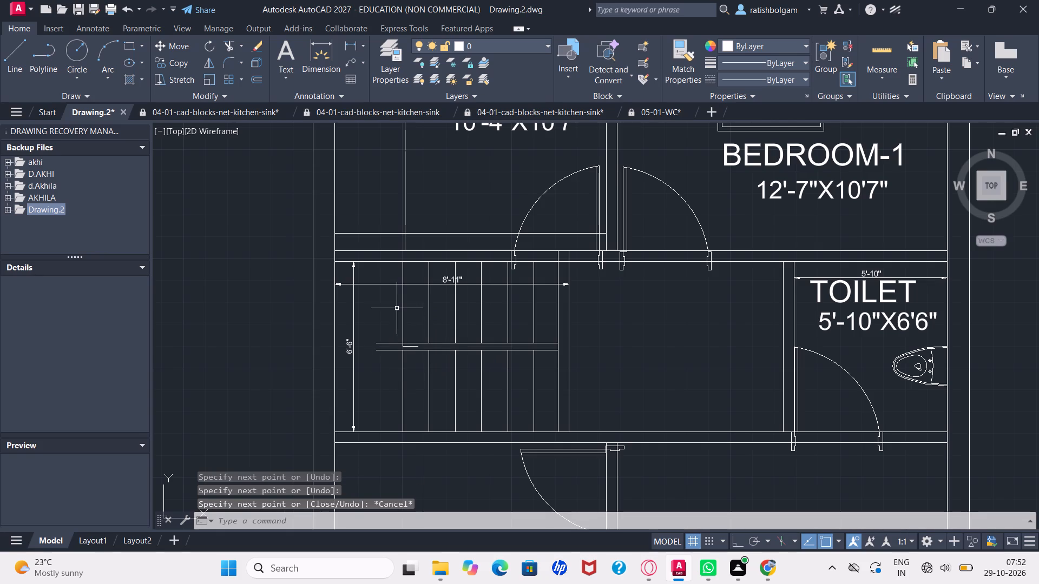
Place a vertical linear dimension along that 3'-3" line, positioned between the first tread and the 6'-6" dimension.
click(398, 305)
text(dim)
key(Return)
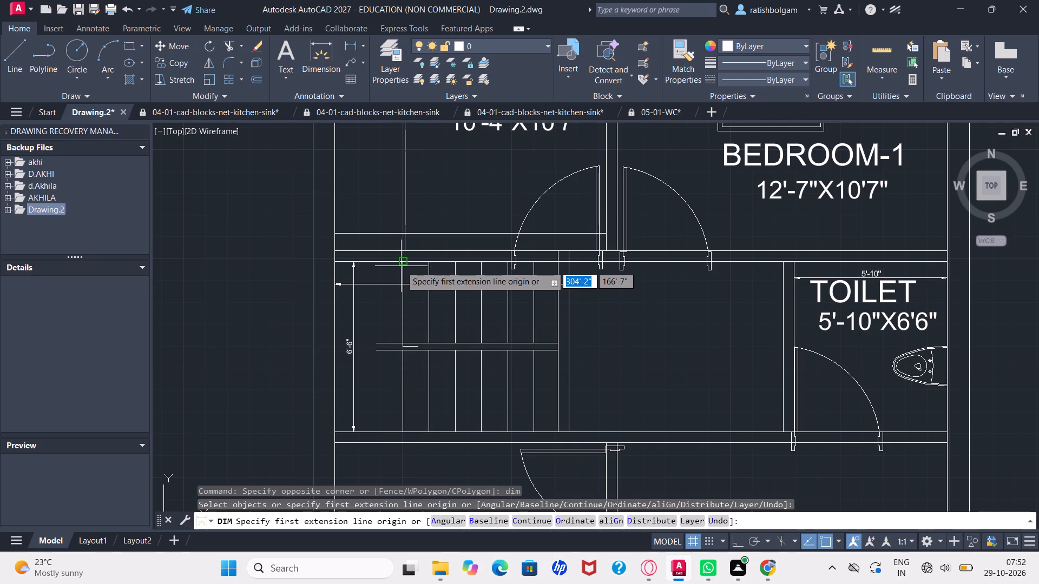
click(402, 264)
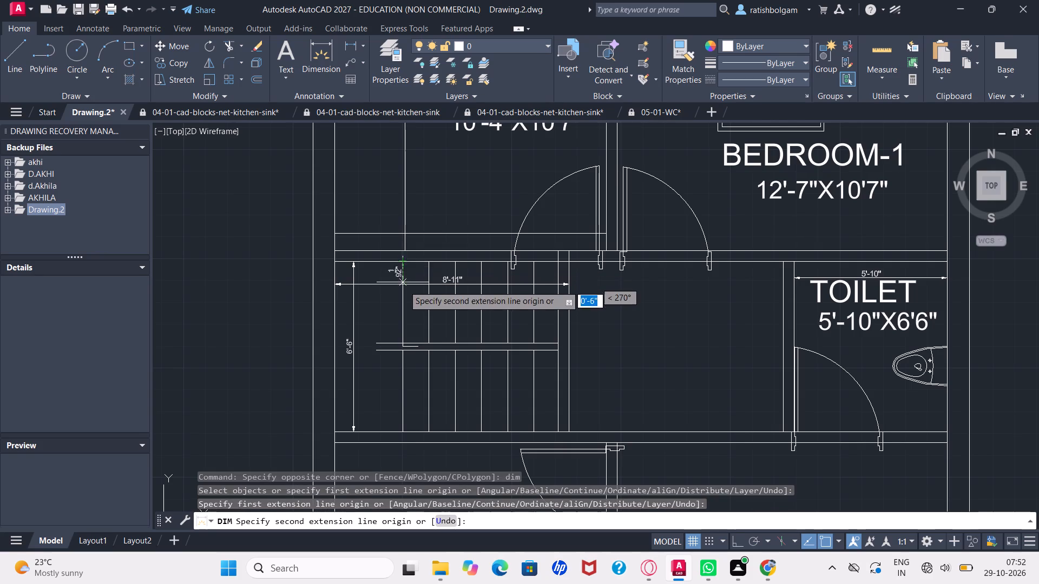
click(406, 347)
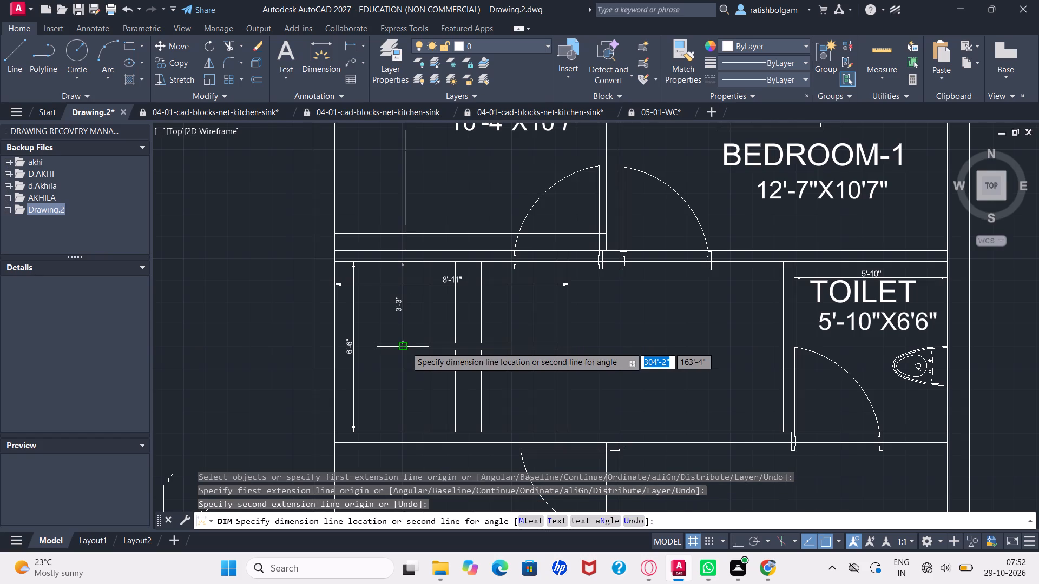
click(367, 348)
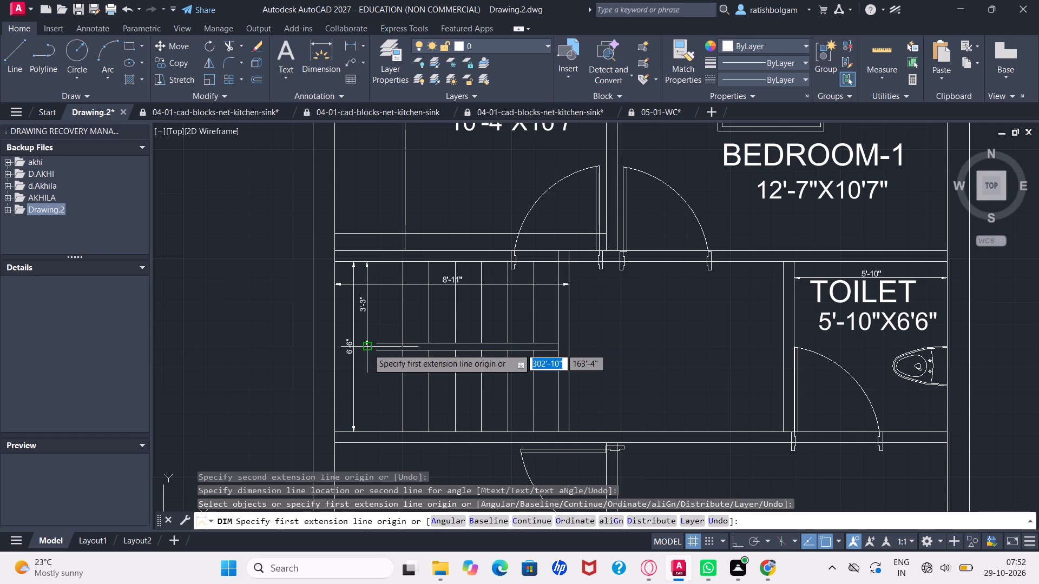
key(Escape)
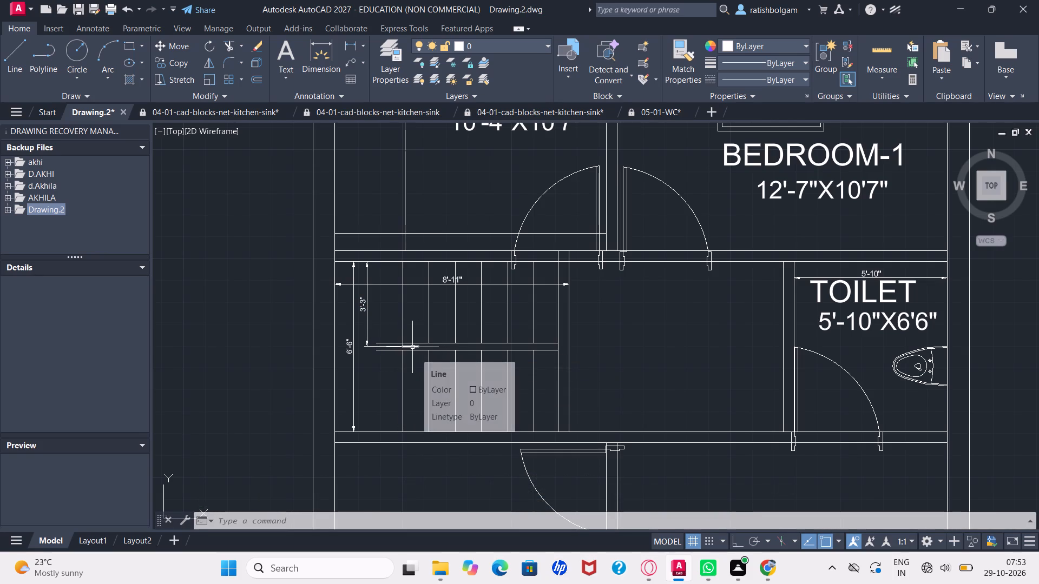
Trim away the short horizontal segment between the two stair divider lines at the first tread.
text(tr)
key(Return)
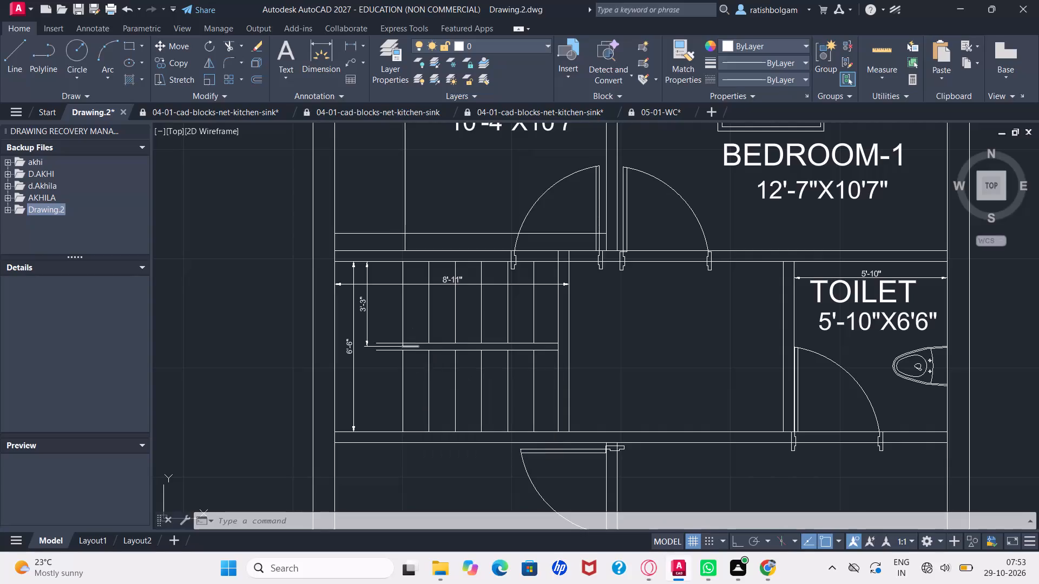
click(412, 347)
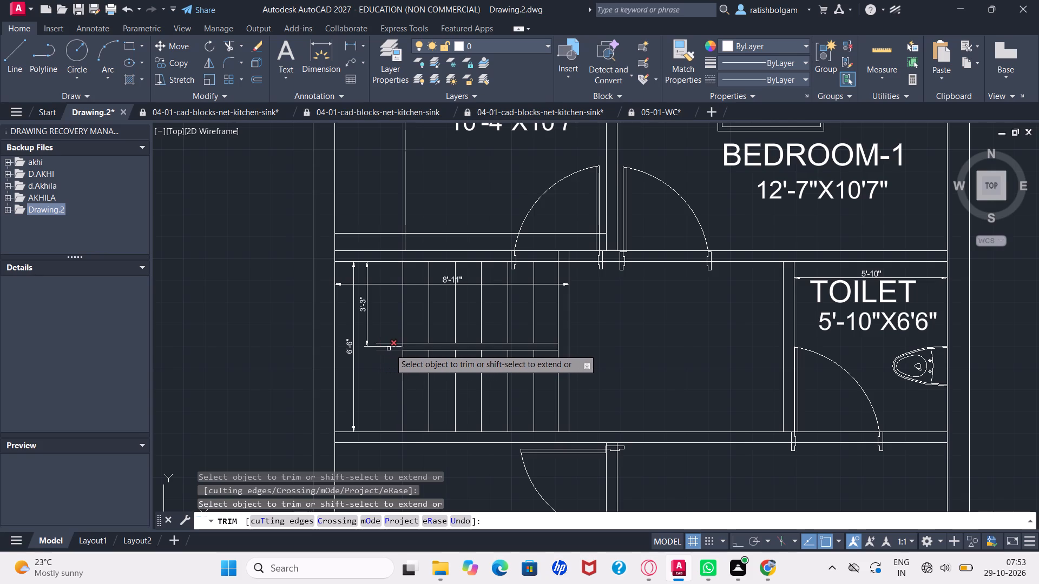
key(Escape)
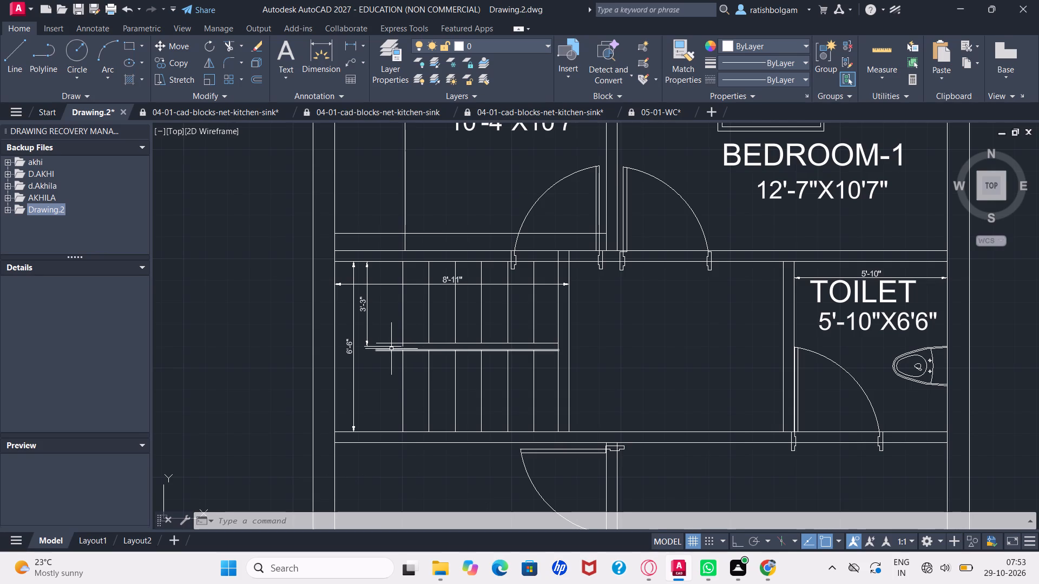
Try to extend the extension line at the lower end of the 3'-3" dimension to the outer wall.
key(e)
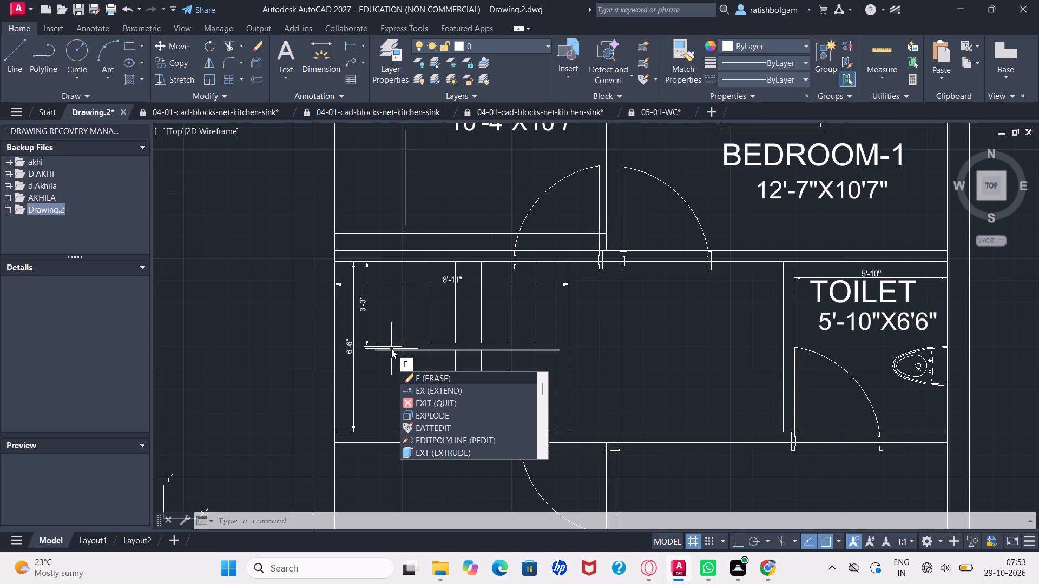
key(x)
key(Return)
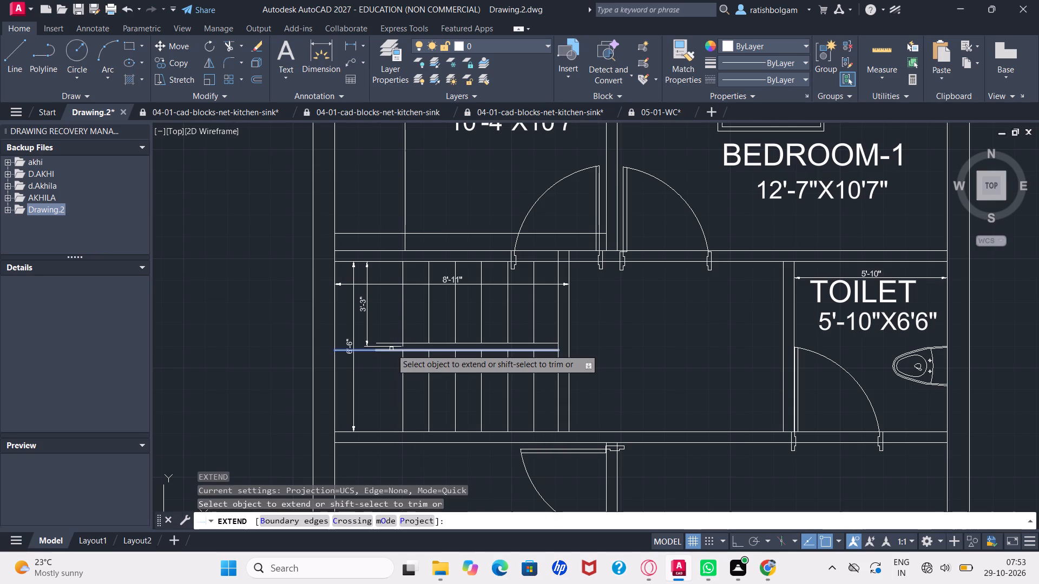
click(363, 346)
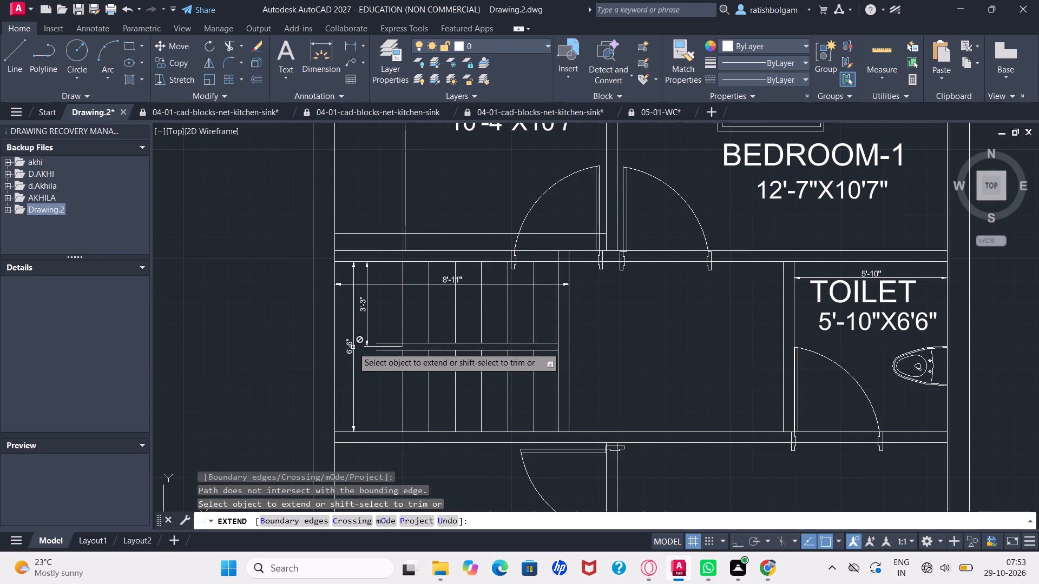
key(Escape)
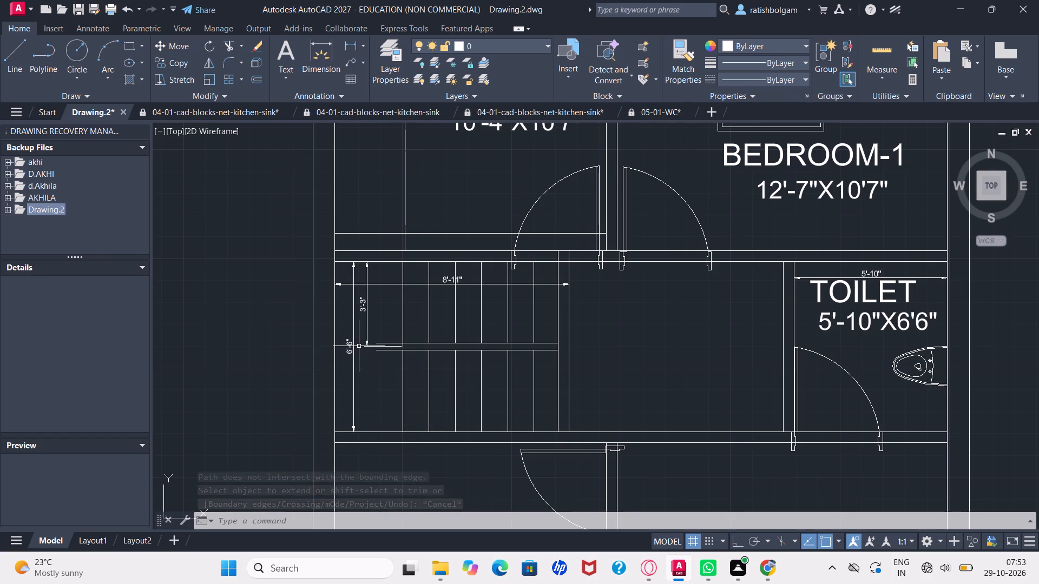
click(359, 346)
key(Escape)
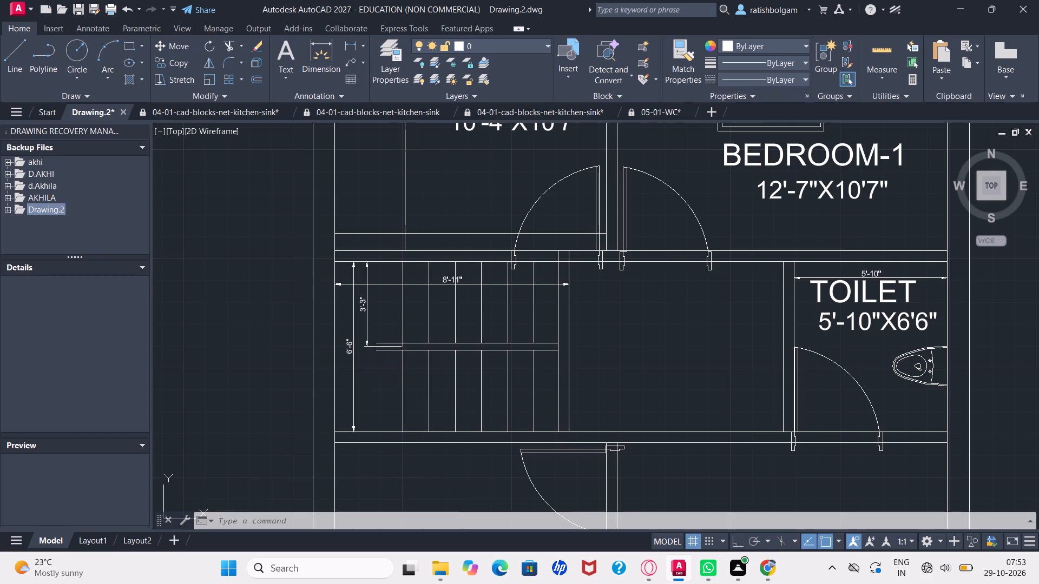
Draw a short horizontal line from beside the 3'-3" dimension's lower end to the outer wall, continuing with a slanted segment back toward the stair.
key(l)
key(Return)
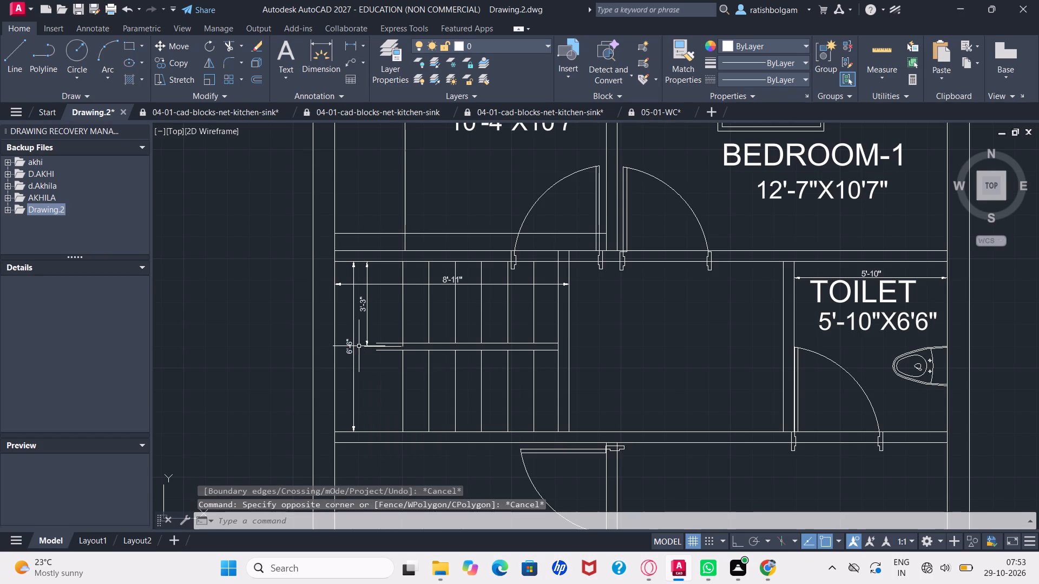
click(359, 346)
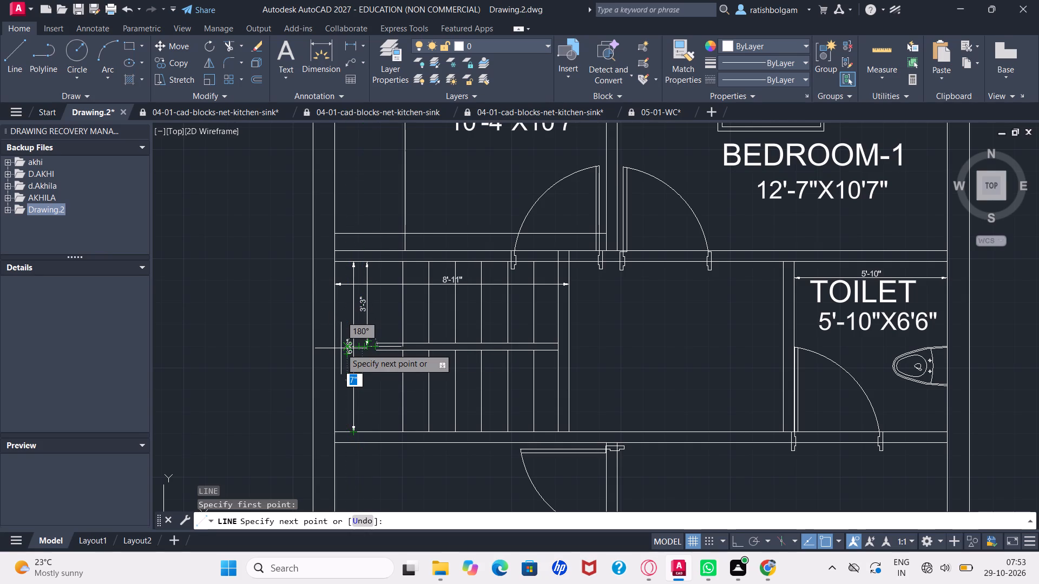
click(336, 347)
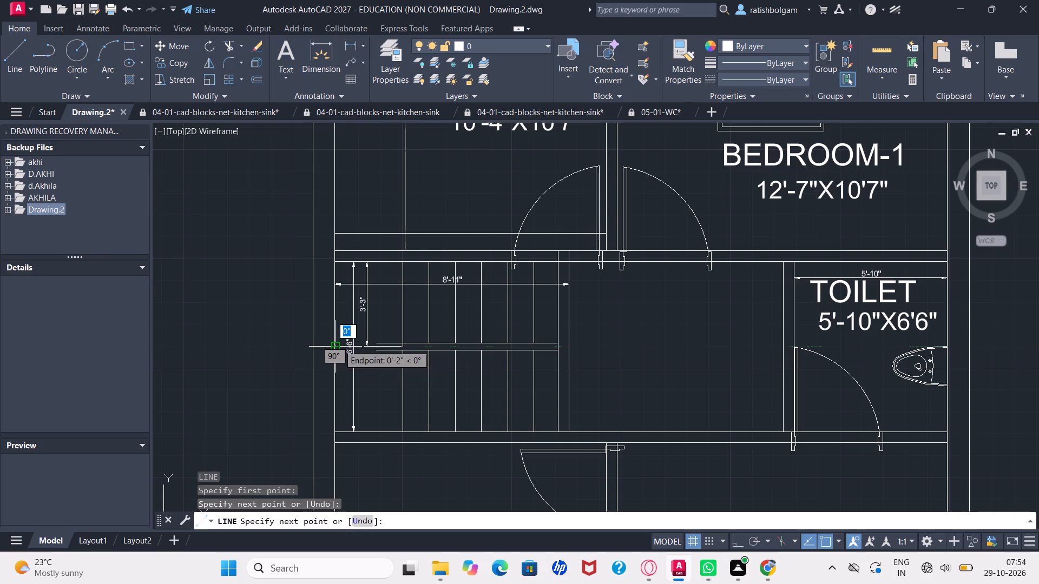
ctrl+scroll(339, 344, up, 4)
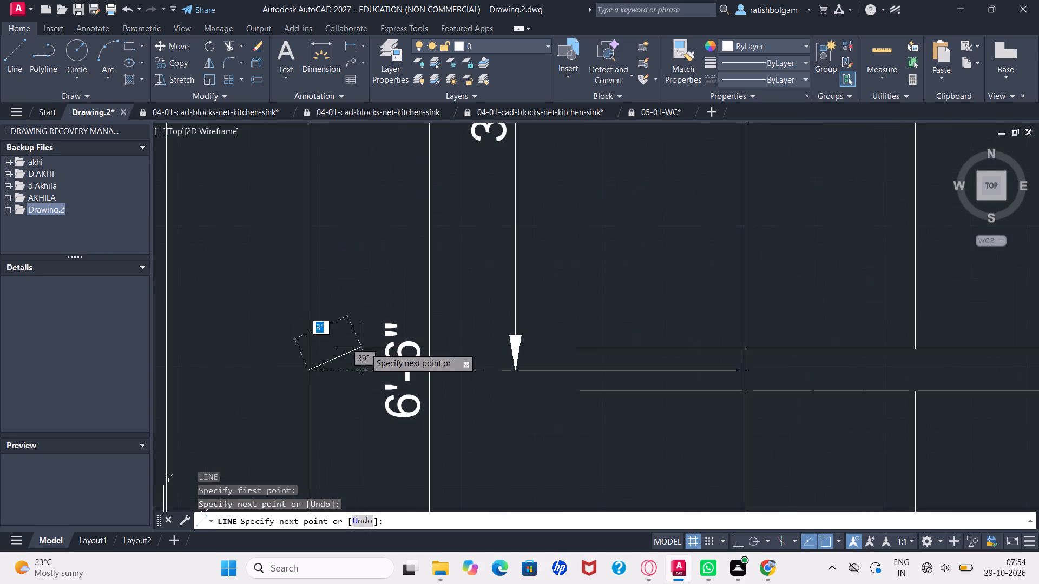
click(429, 354)
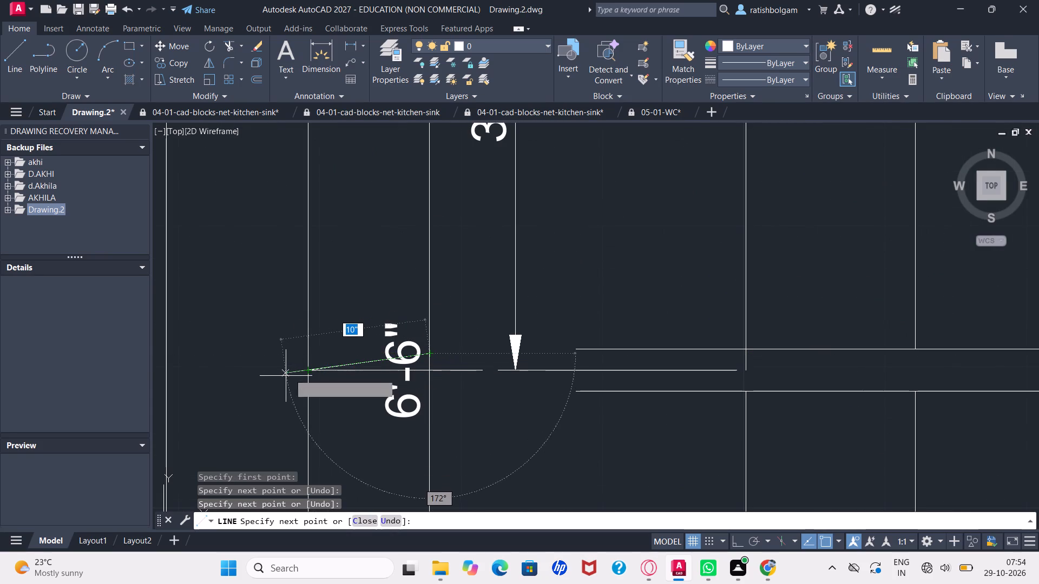
key(Escape)
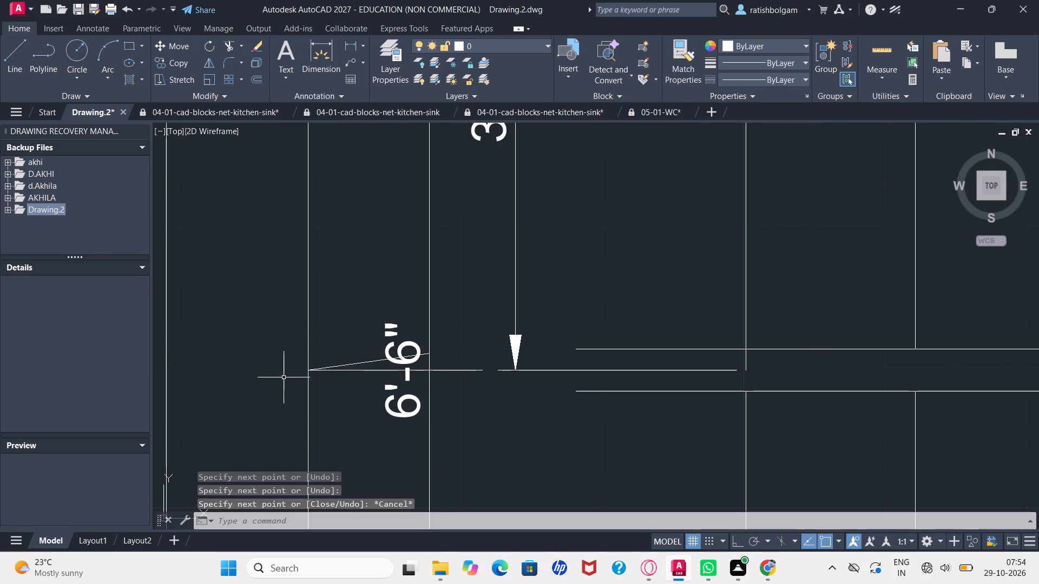
Erase the 6'-6" vertical dimension of the staircase bay beside the outer wall.
click(386, 357)
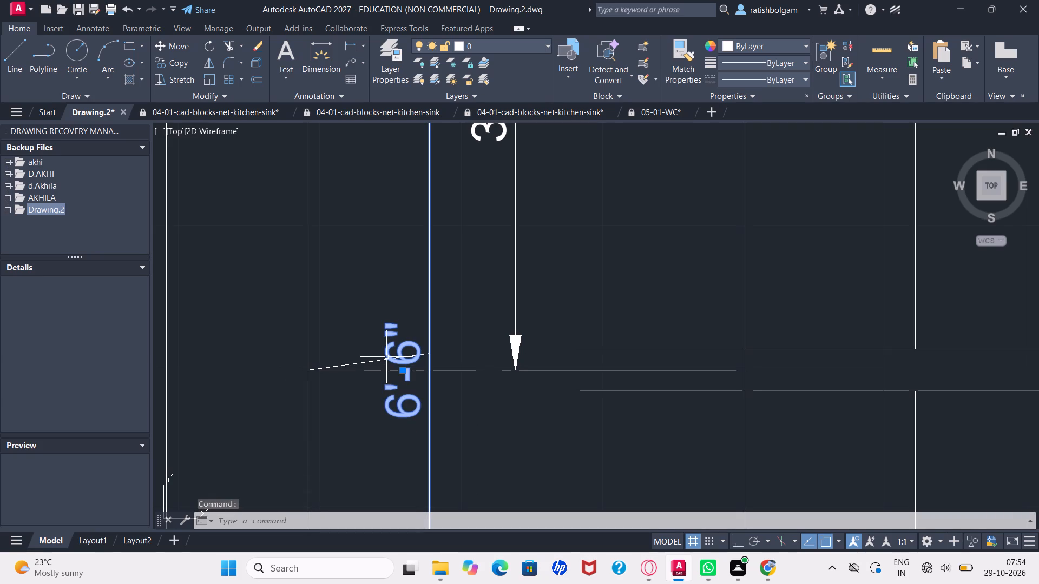
key(Delete)
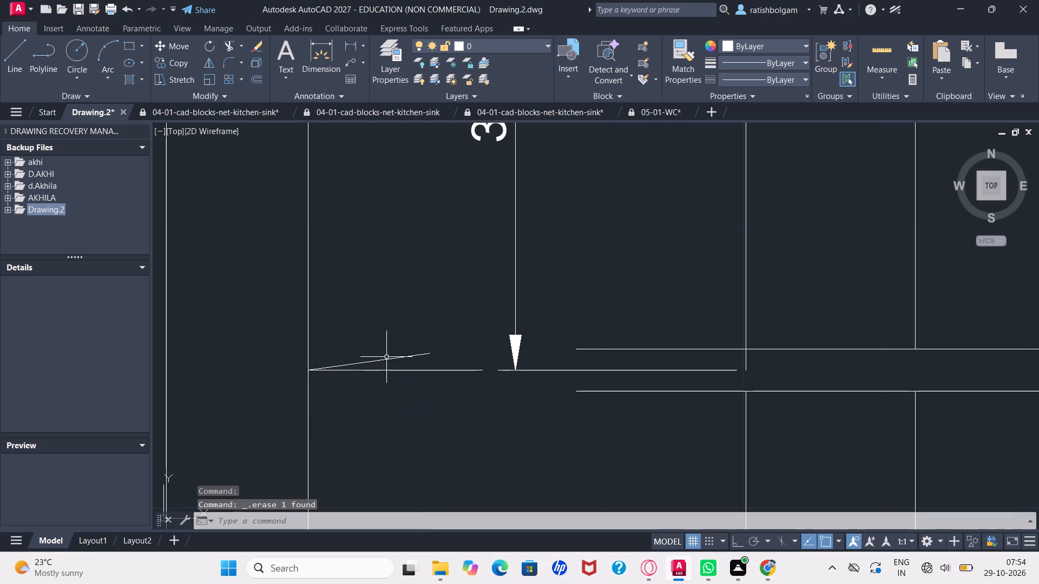
Erase the slanted line segment that starts at the outer wall beside the stair landing.
ctrl+scroll(386, 357, down, 3)
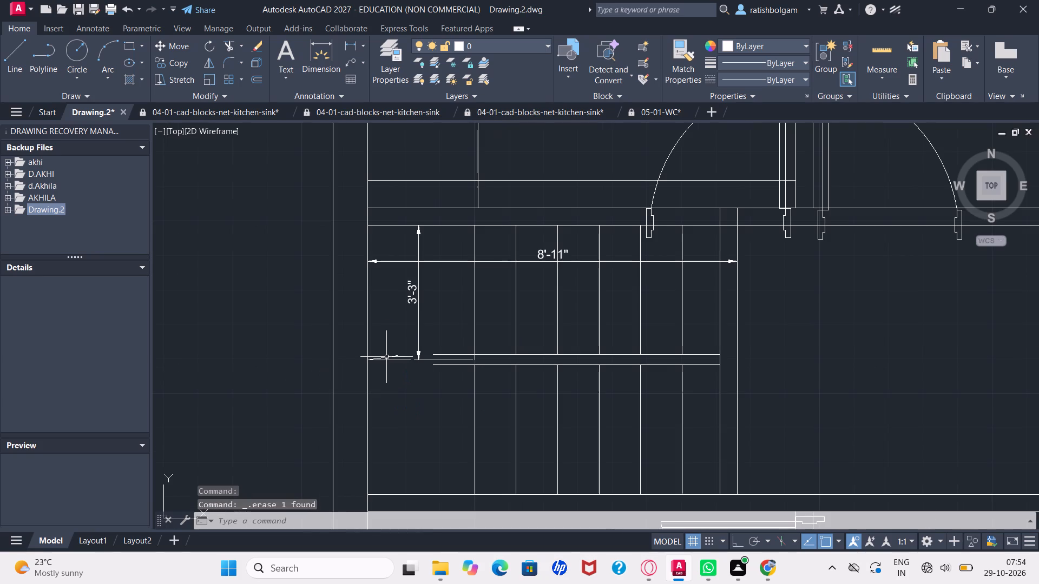
ctrl+scroll(386, 357, up, 1)
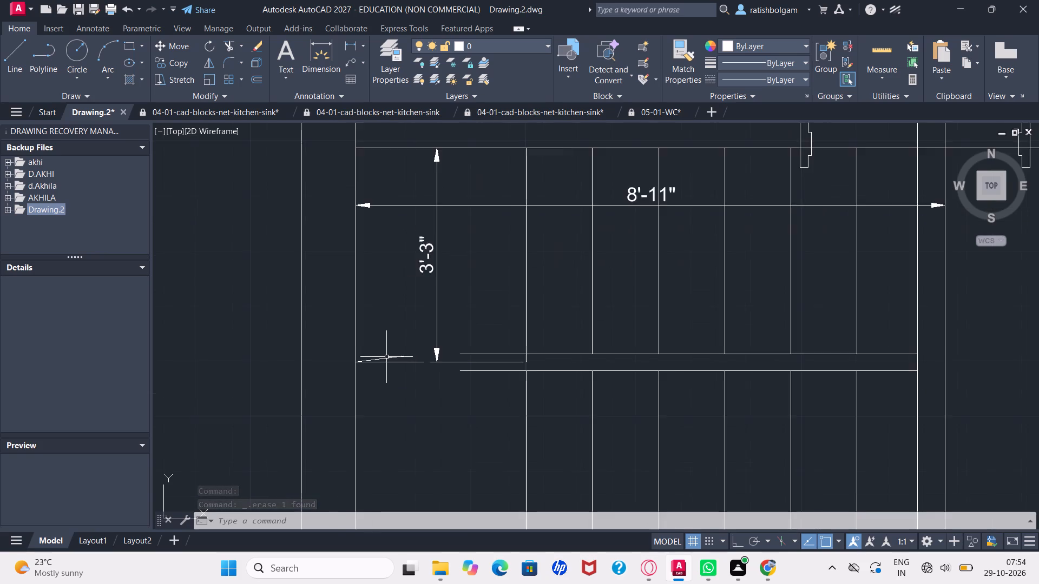
ctrl+scroll(386, 357, up, 1)
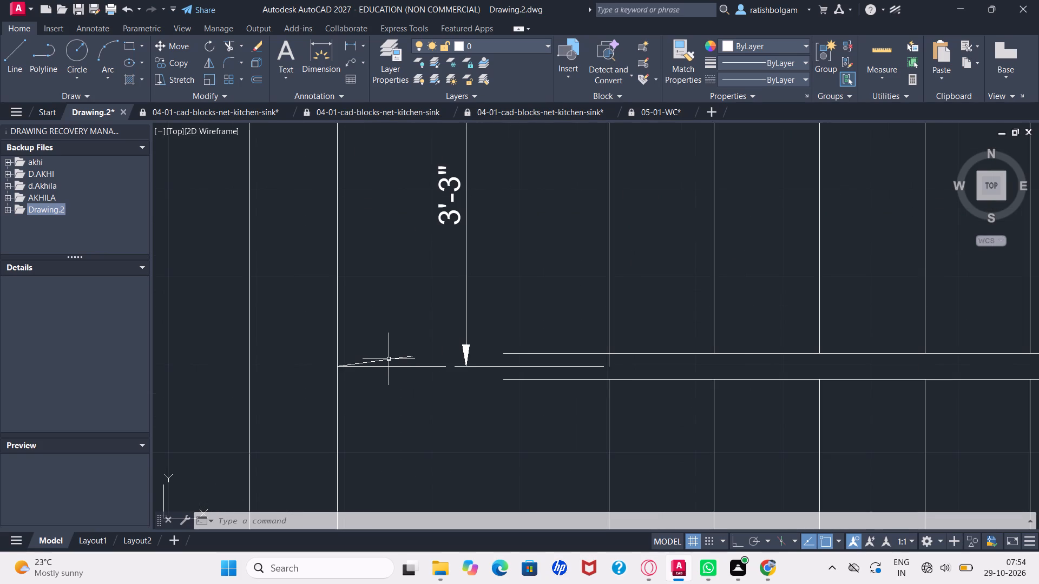
click(389, 357)
key(Delete)
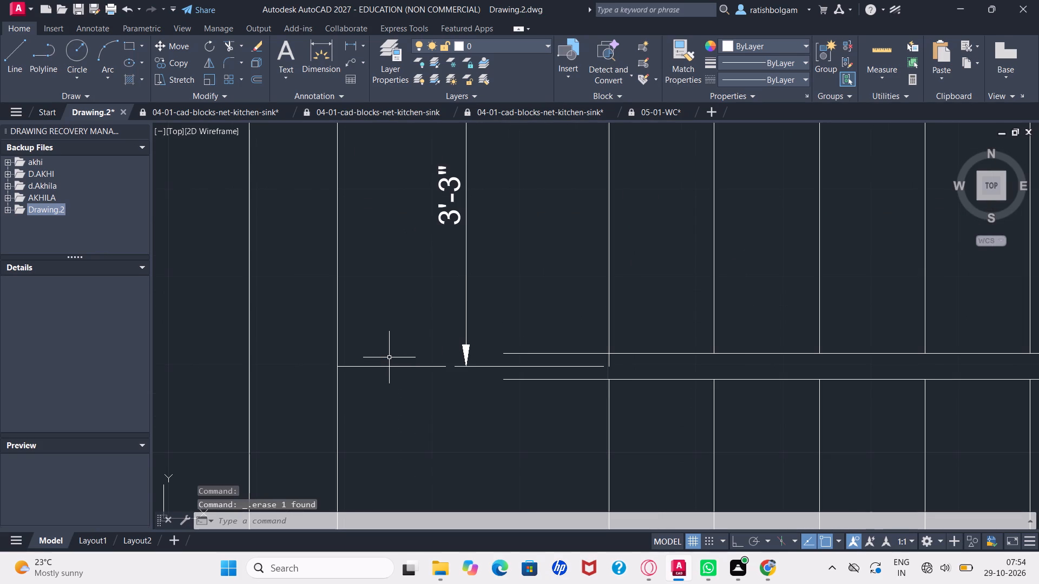
key(Escape)
key(Escape)
key(Escape)
key(Escape)
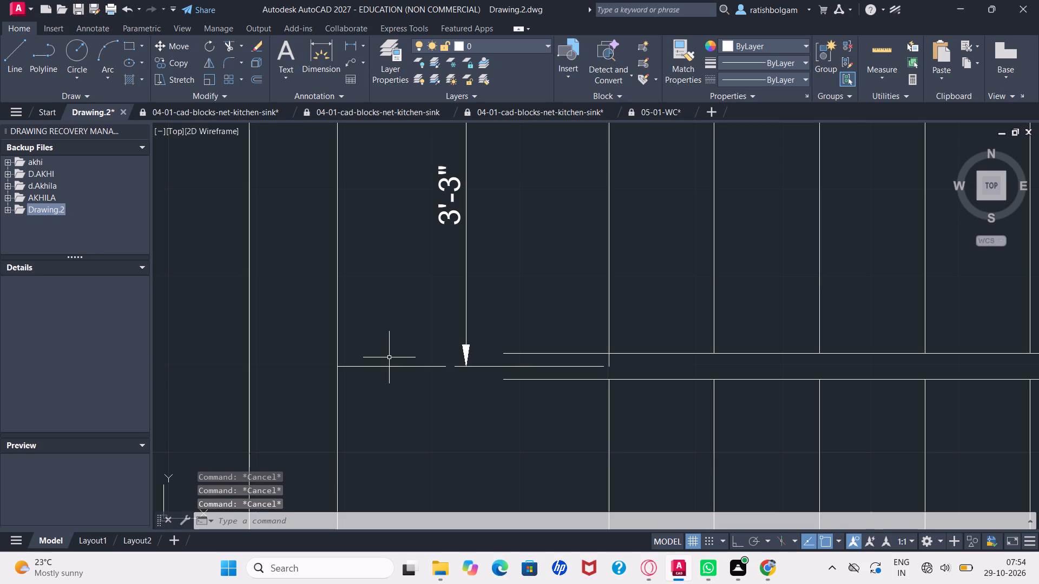
Extend the short horizontal landing line one way to the first stair tread line and the other way to the outer wall's outside face.
text(ex)
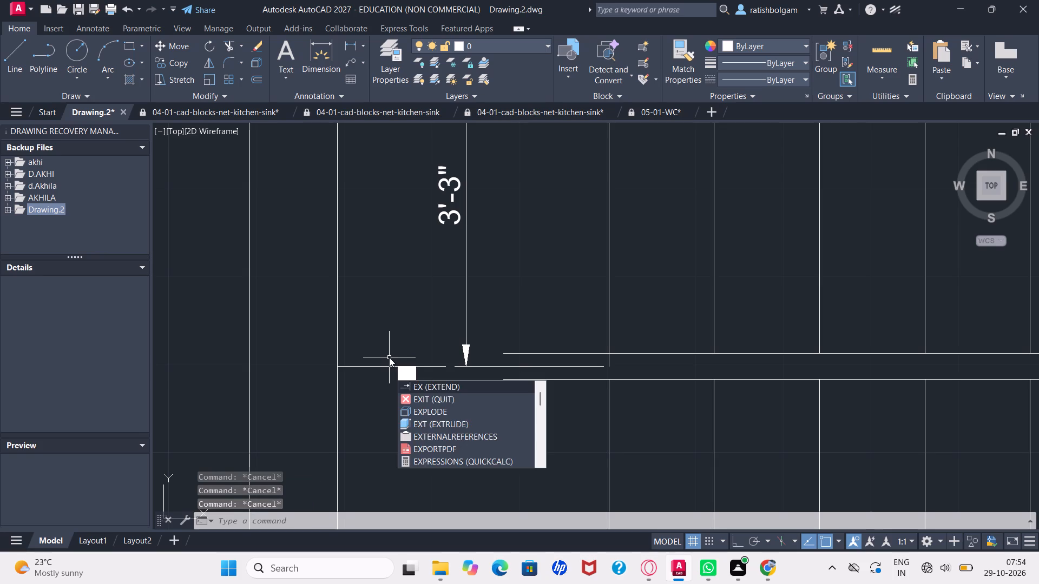
key(Return)
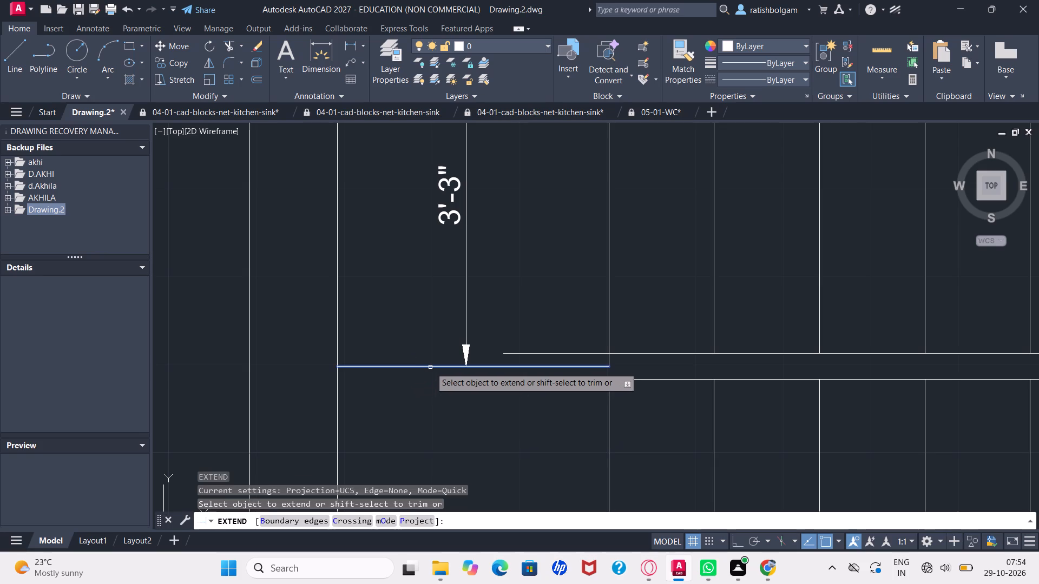
click(432, 367)
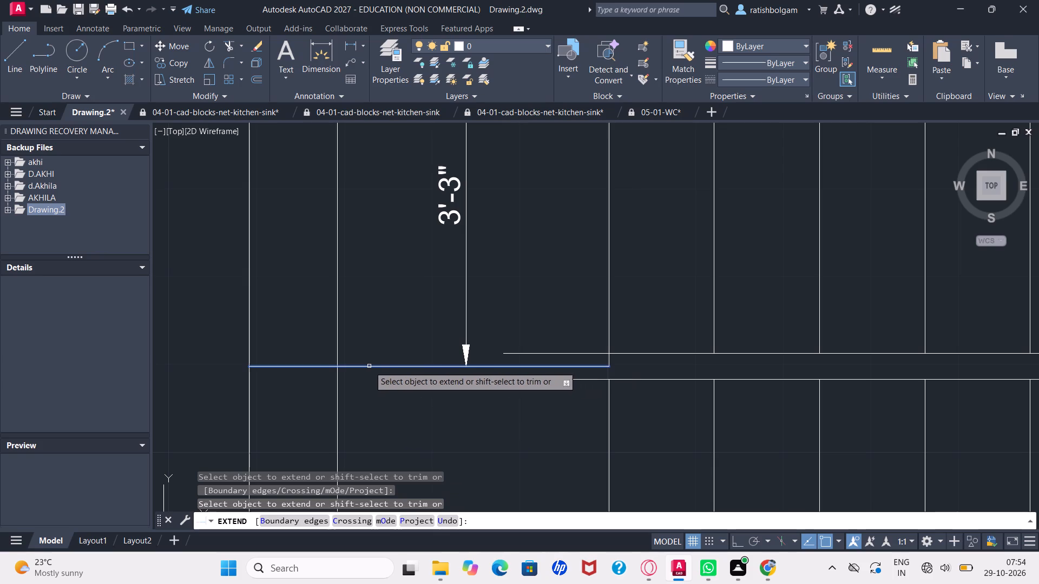
click(366, 367)
key(Escape)
ctrl+scroll(366, 367, down, 3)
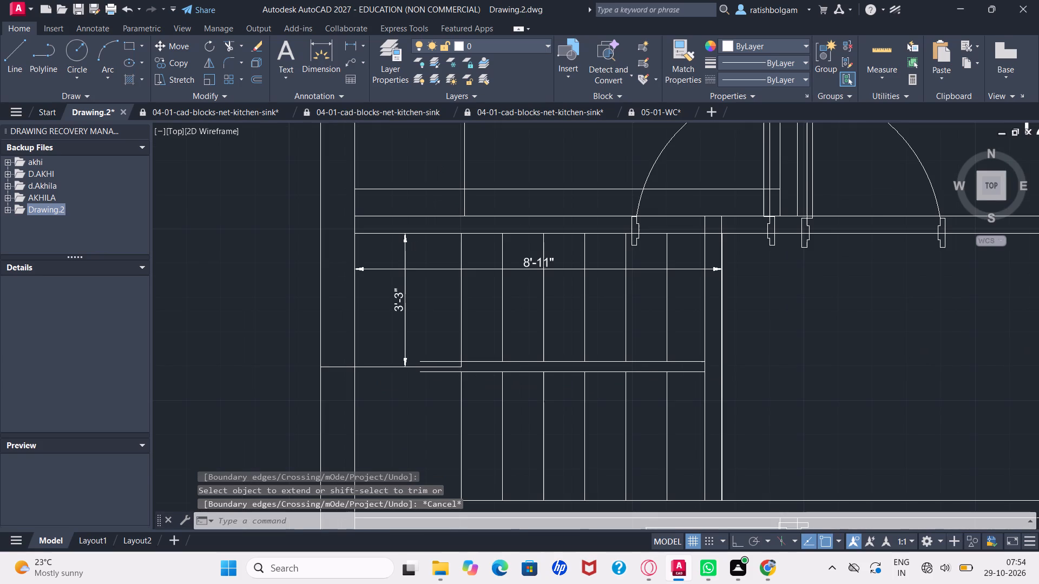
Dimension the staircase bay's full vertical depth between its inner wall corners, placing the dimension just inside the outer wall.
text(dim)
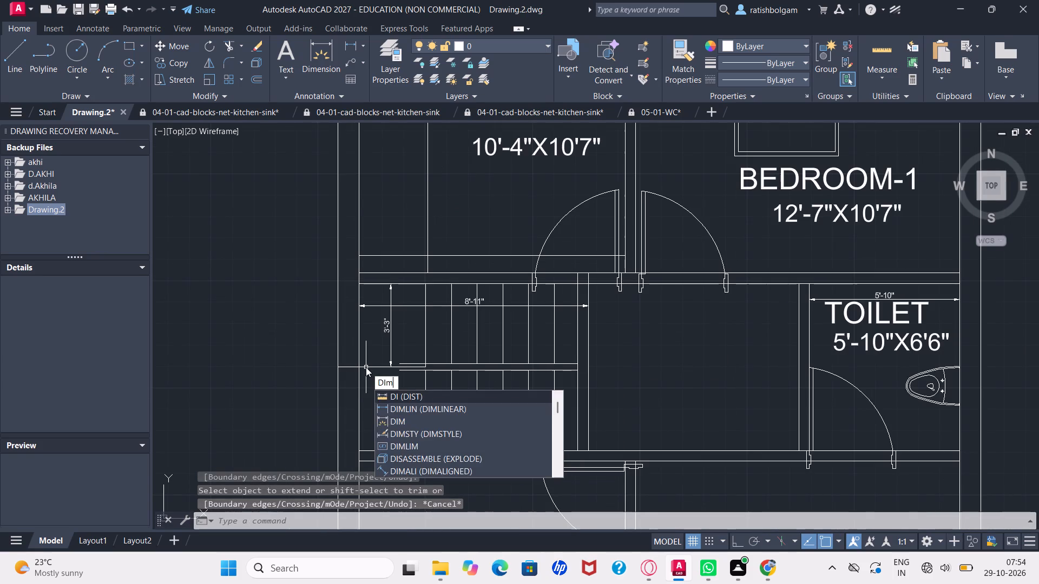
key(Return)
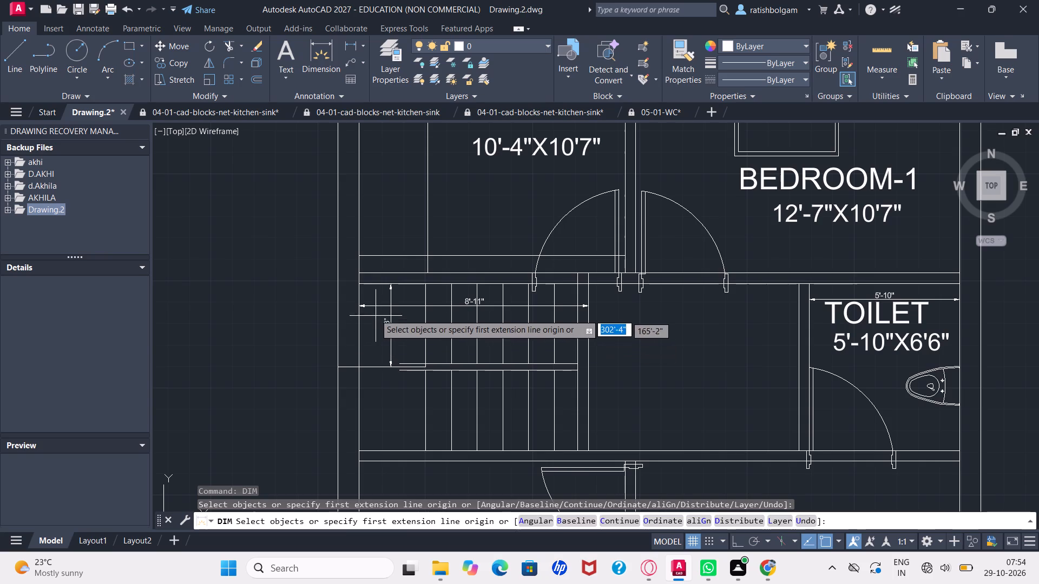
click(361, 284)
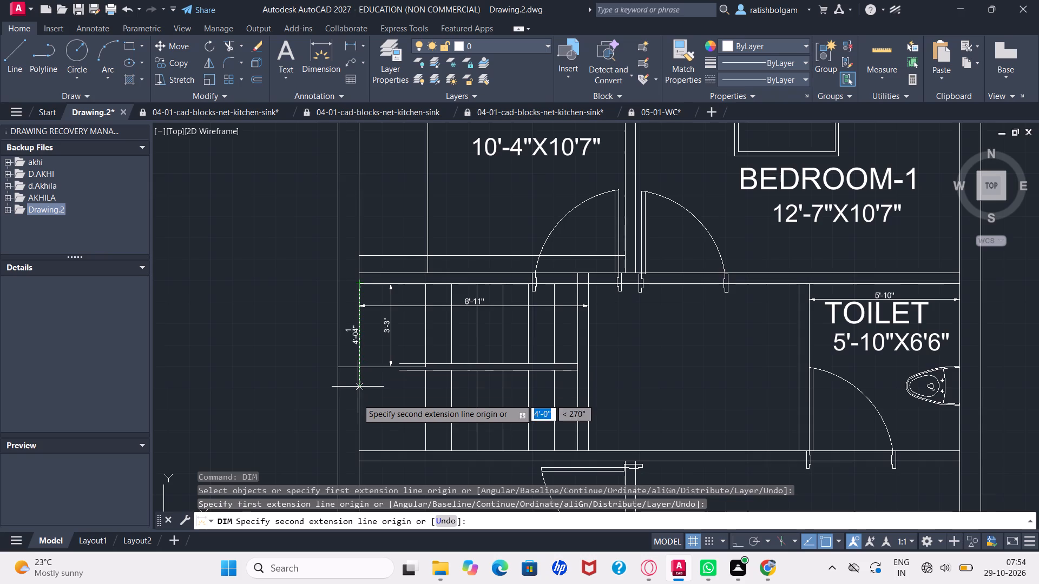
click(360, 448)
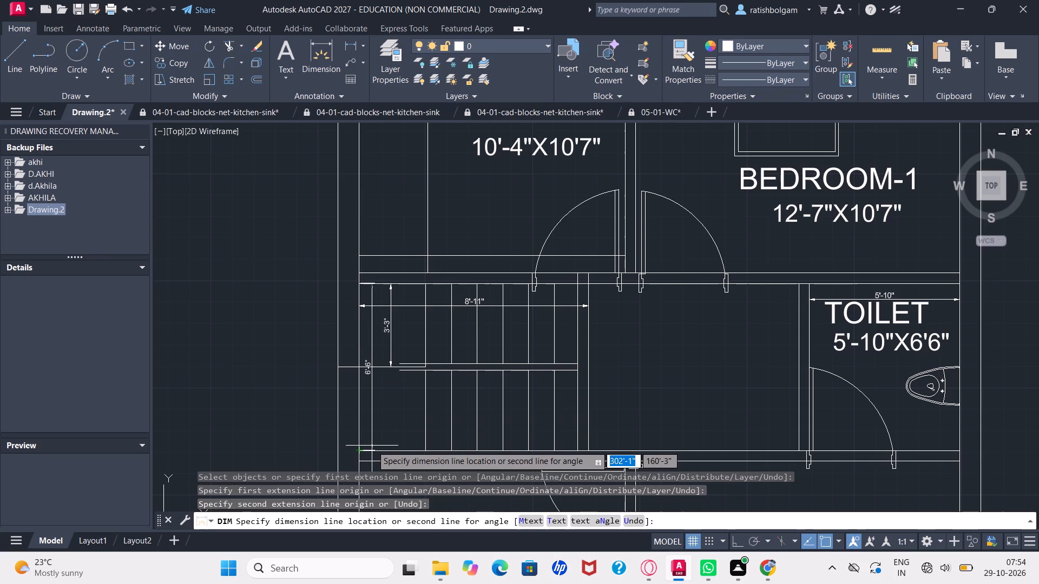
click(372, 446)
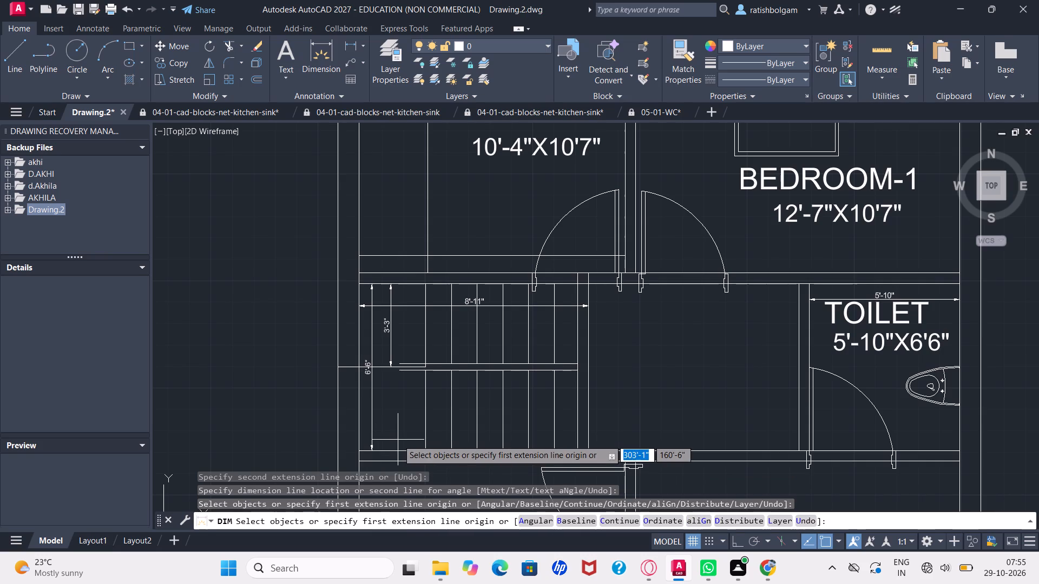
key(Escape)
key(Escape)
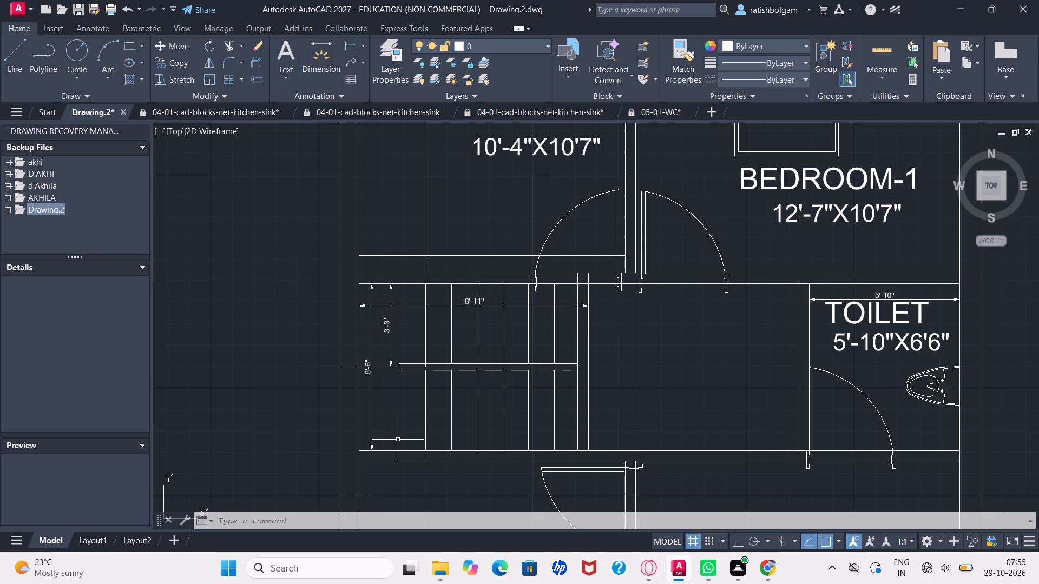
Trim the ends of both centre divider lines that project past the first tread line onto the landing.
ctrl+scroll(398, 440, up, 3)
ctrl+scroll(398, 440, down, 1)
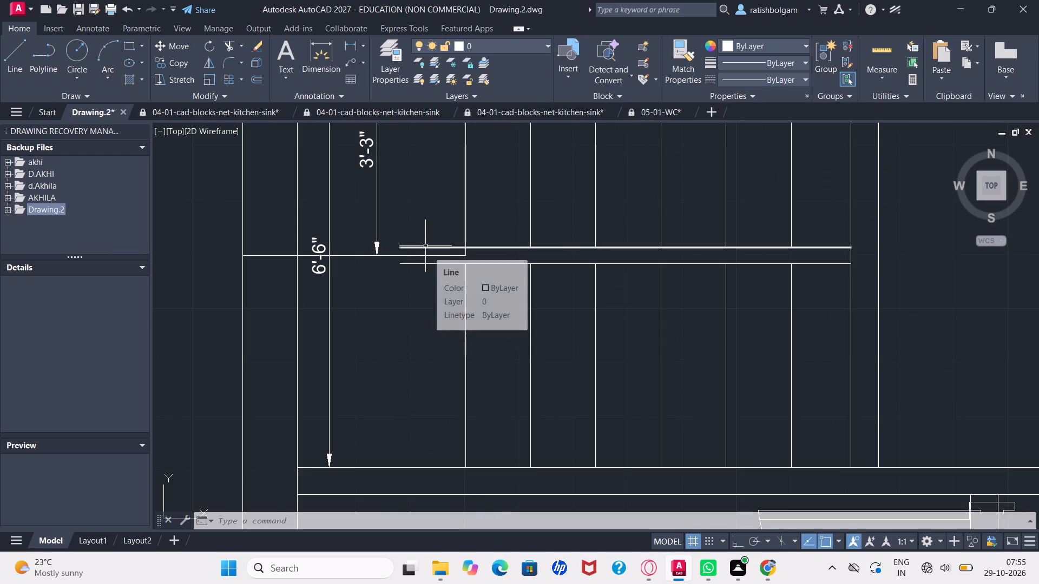
text(tr)
key(Return)
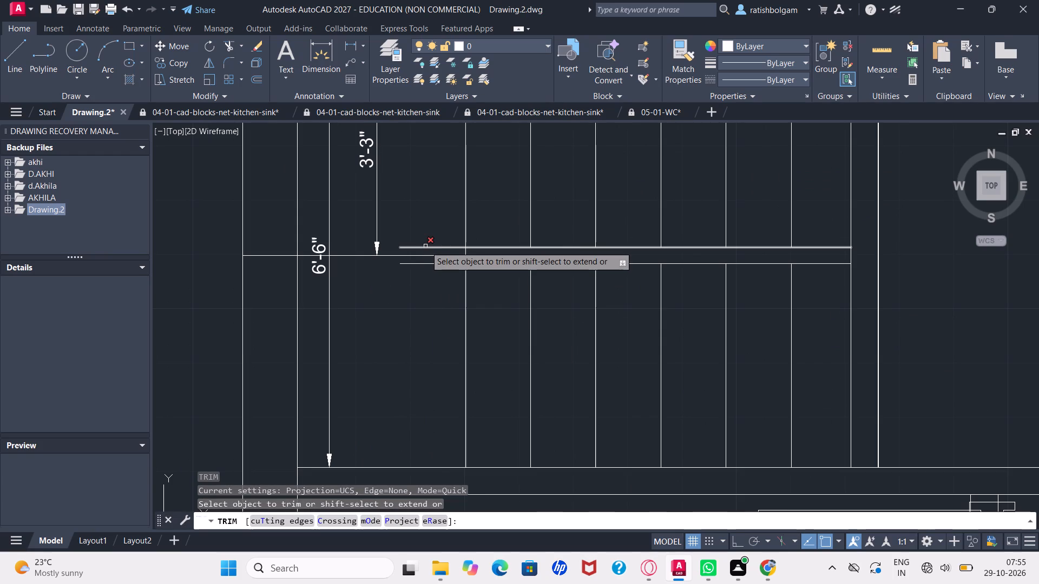
click(425, 246)
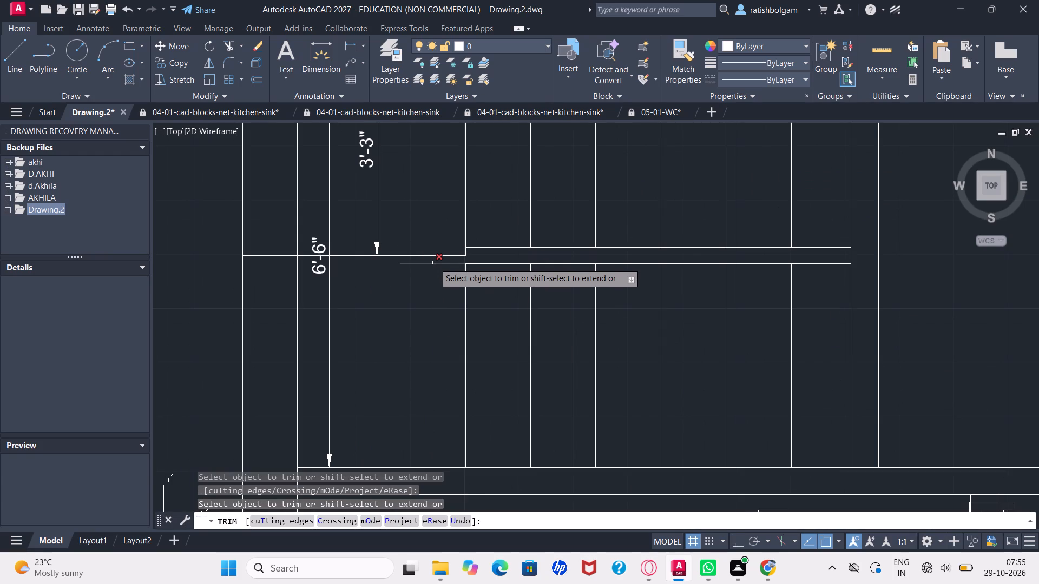
click(434, 263)
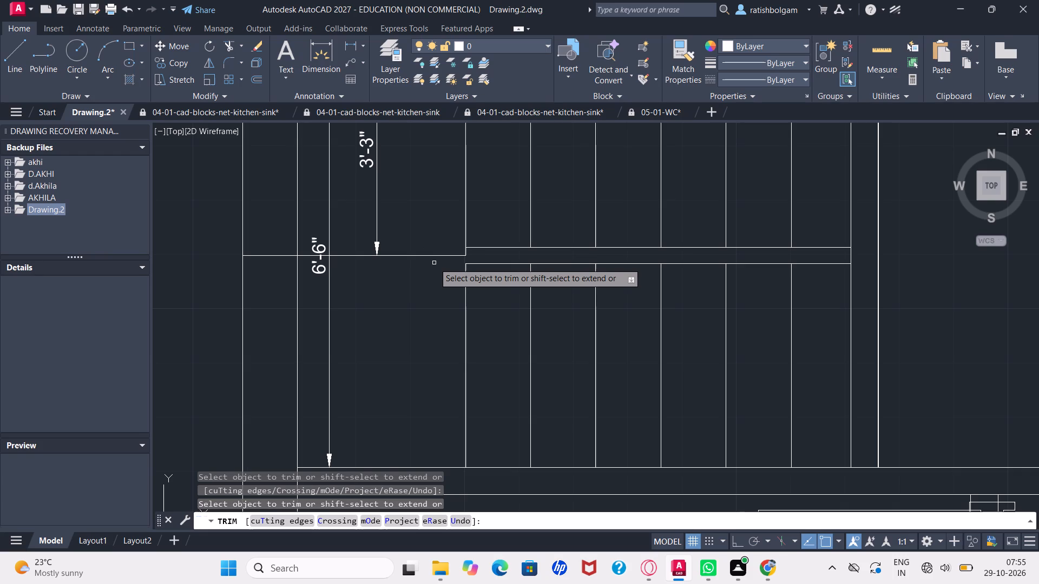
key(Escape)
click(434, 263)
key(Escape)
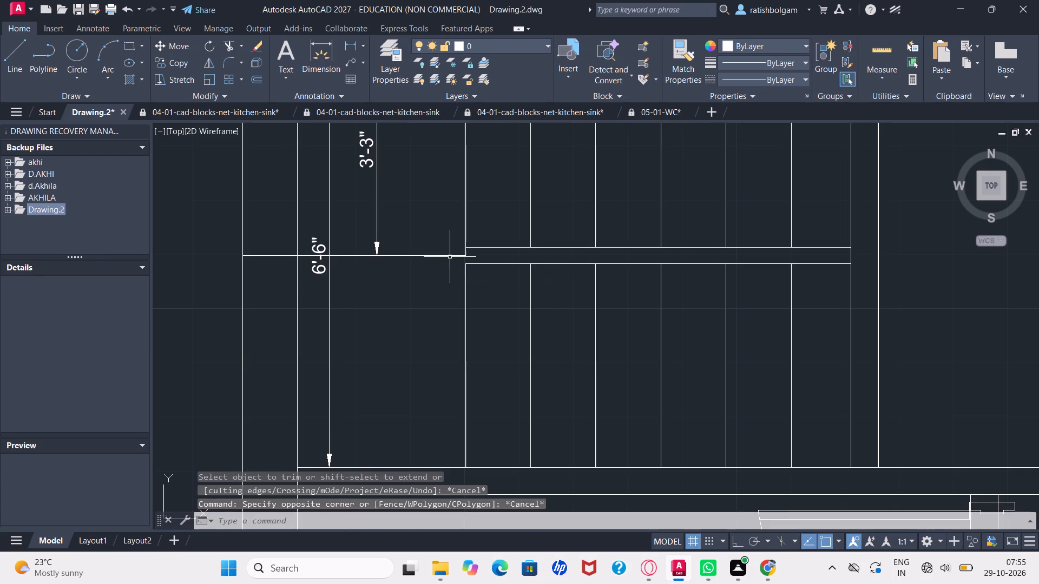
Extend the upper flight's first tread line down across the gap to the lower centre divider line.
text(ex)
key(Return)
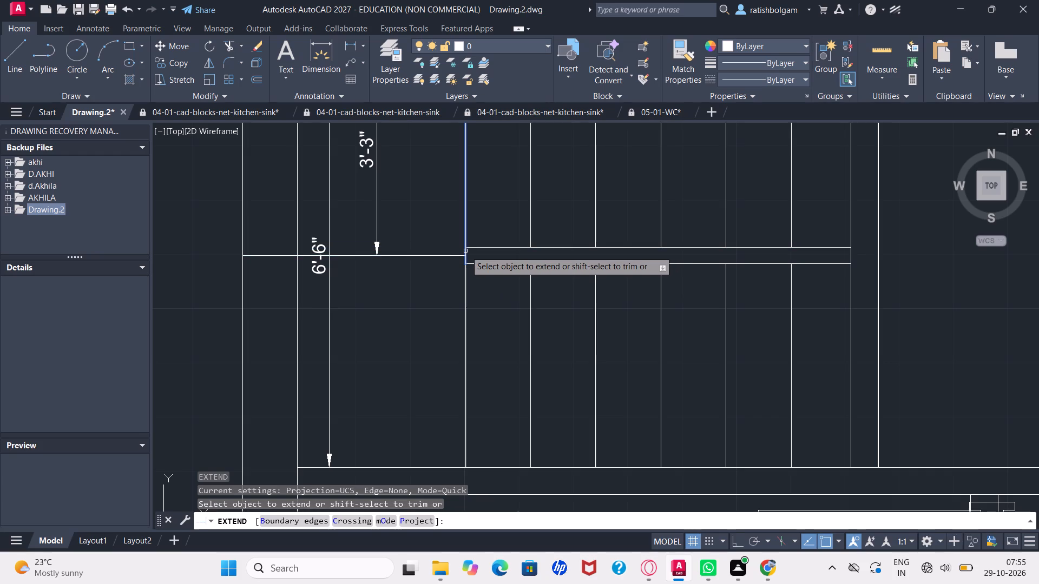
click(466, 249)
key(Escape)
key(Escape)
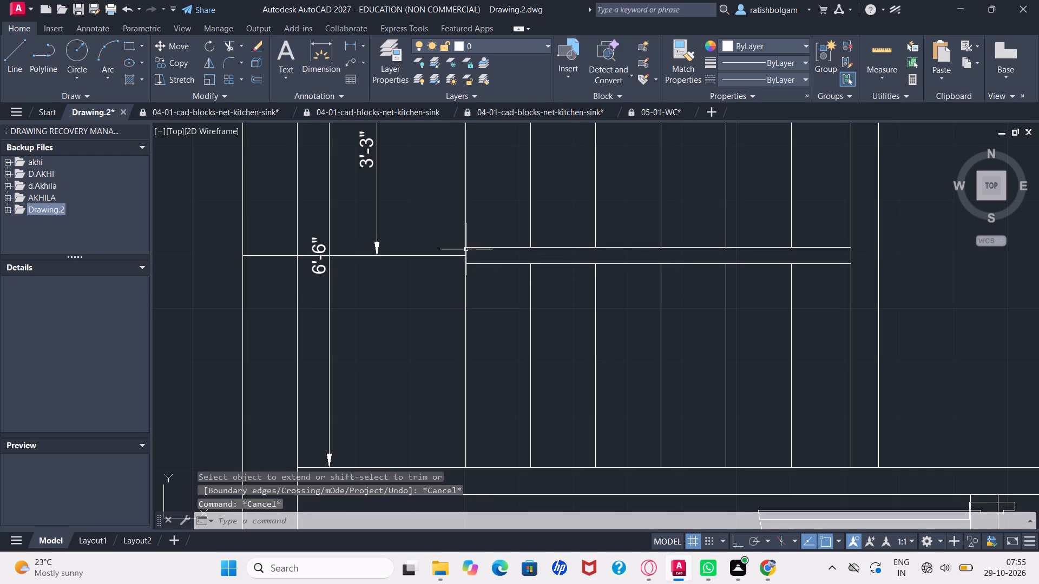
key(Escape)
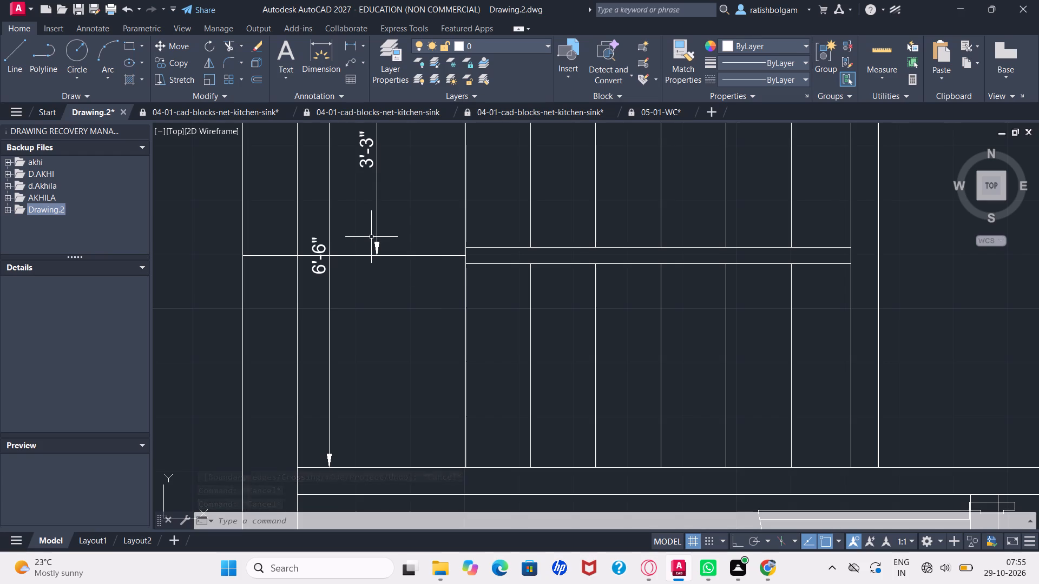
Dimension the plan's overall vertical length along the outer wall beside Bedroom-1, Toilet and Hall, placing the dimension outside that wall.
ctrl+scroll(314, 265, down, 4)
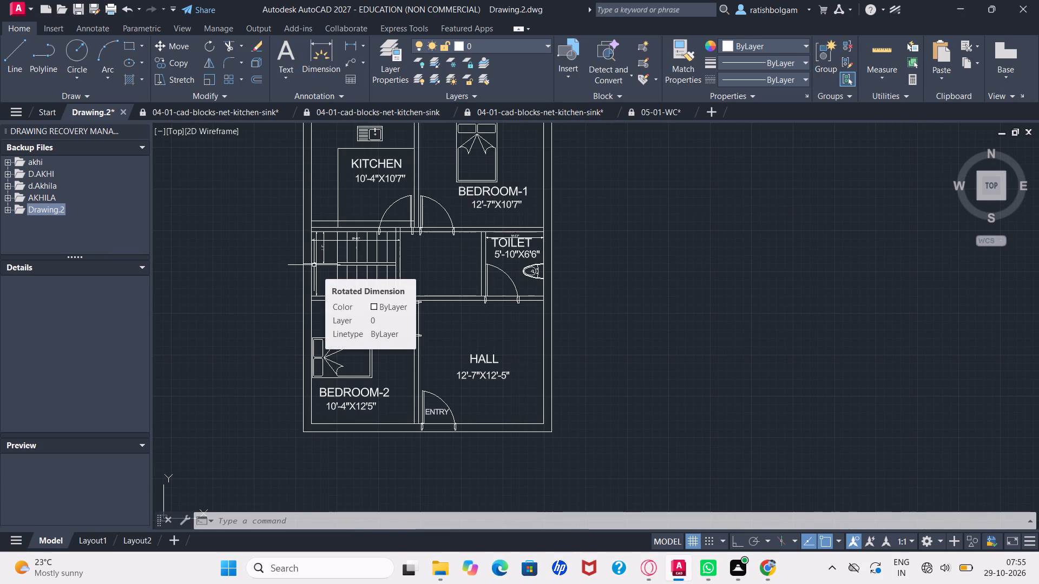
ctrl+scroll(314, 265, down, 2)
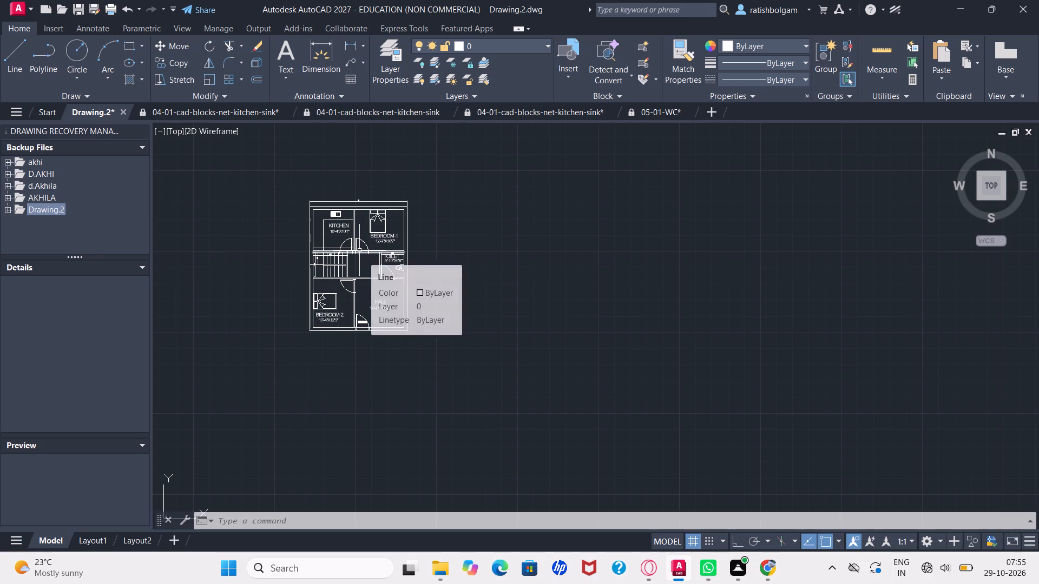
ctrl+scroll(359, 250, up, 3)
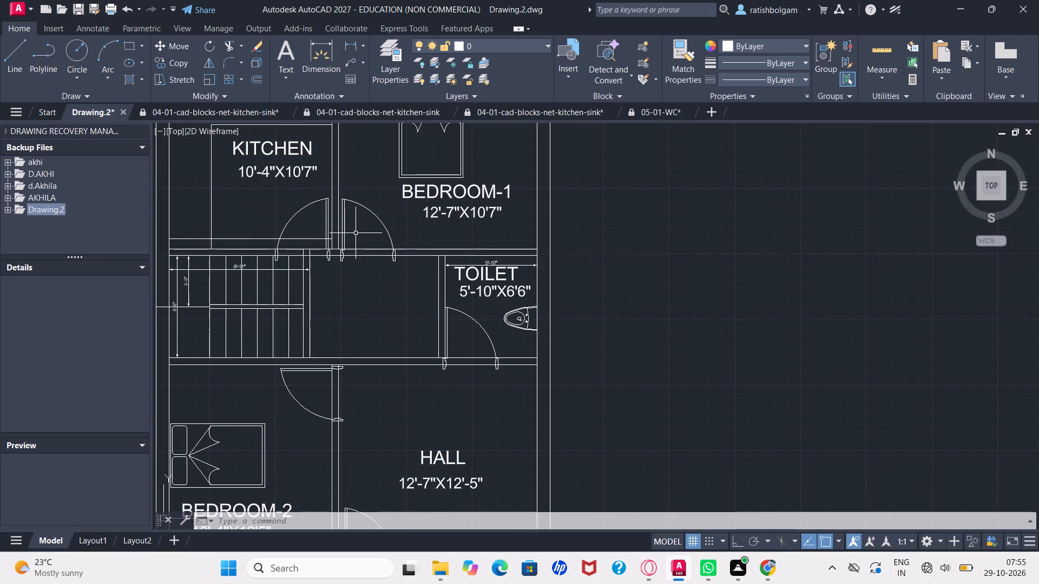
key(p)
key(Return)
drag(356, 233, 355, 255)
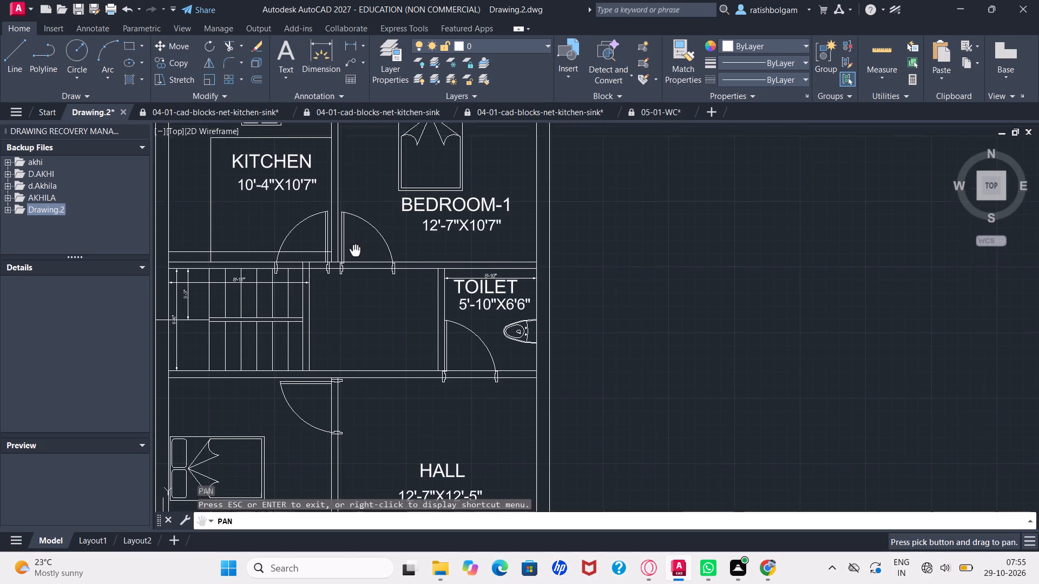
drag(355, 255, 365, 326)
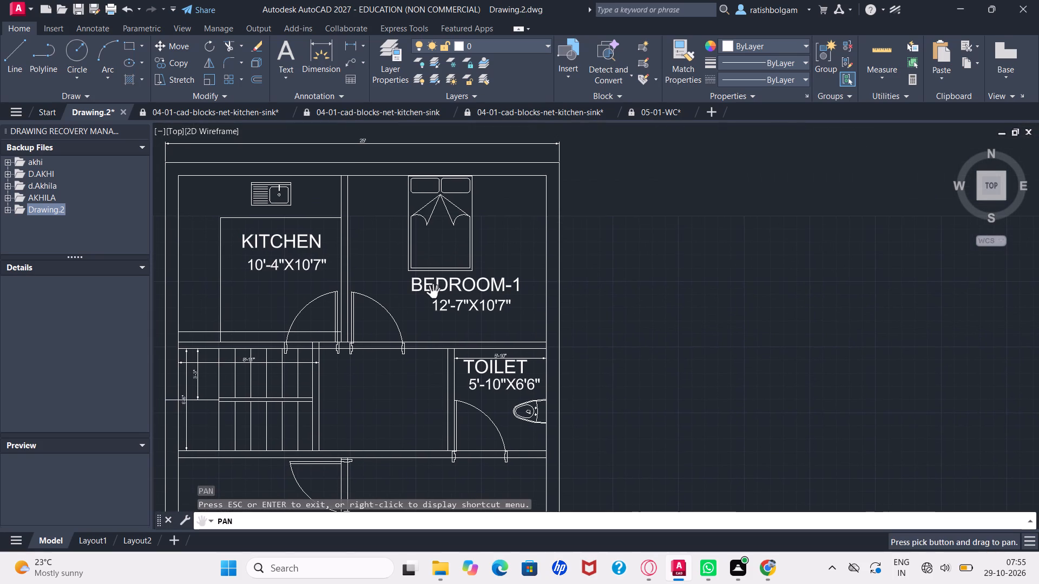
key(l)
key(Escape)
key(Escape)
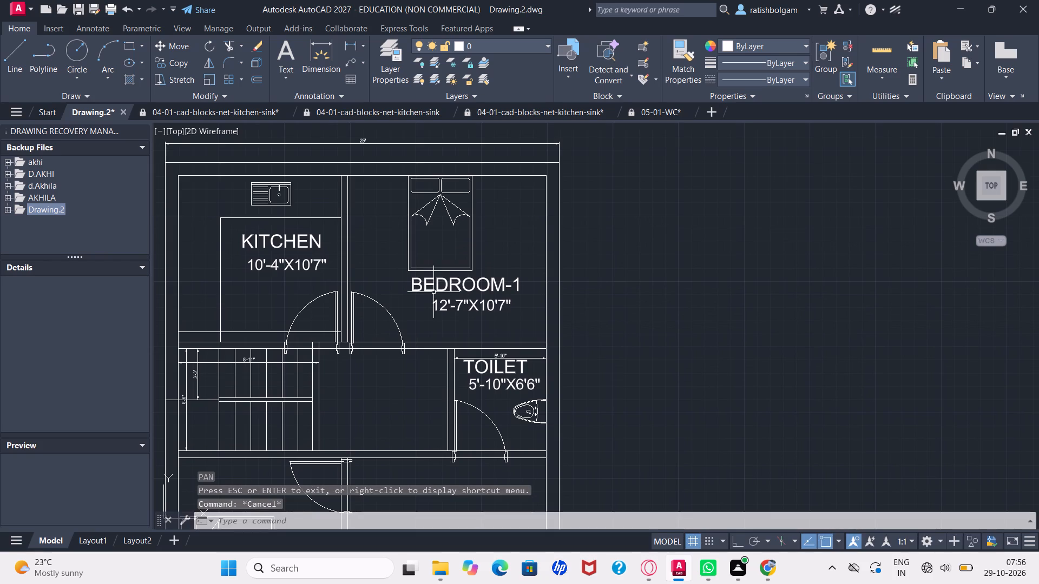
text(dim)
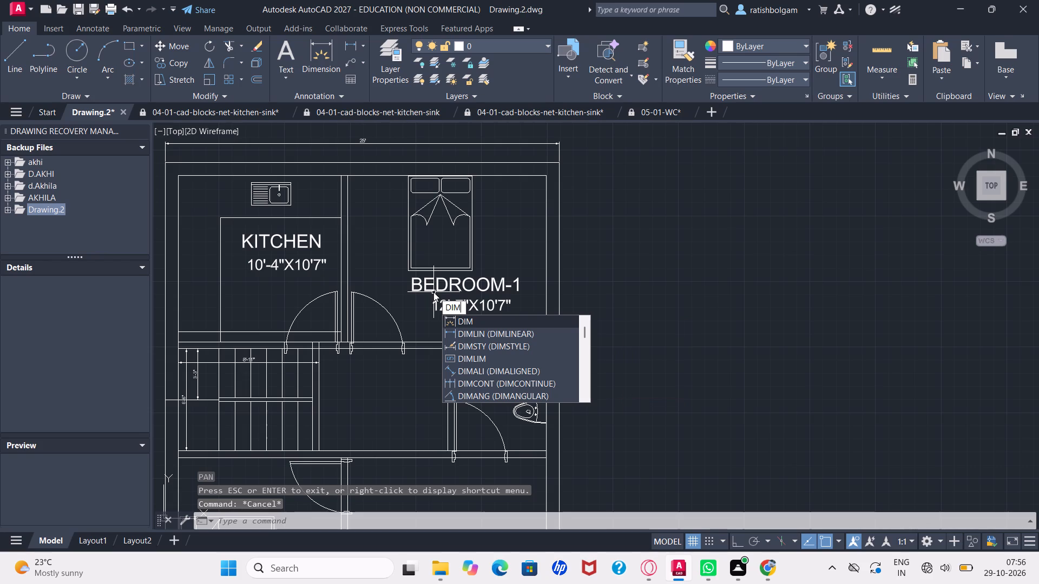
key(Return)
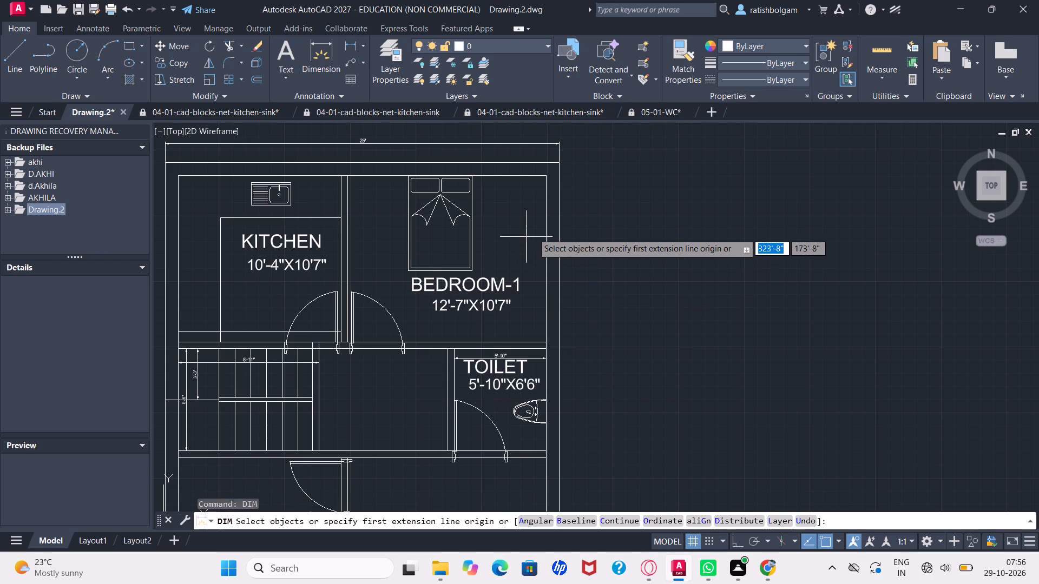
ctrl+scroll(533, 229, down, 2)
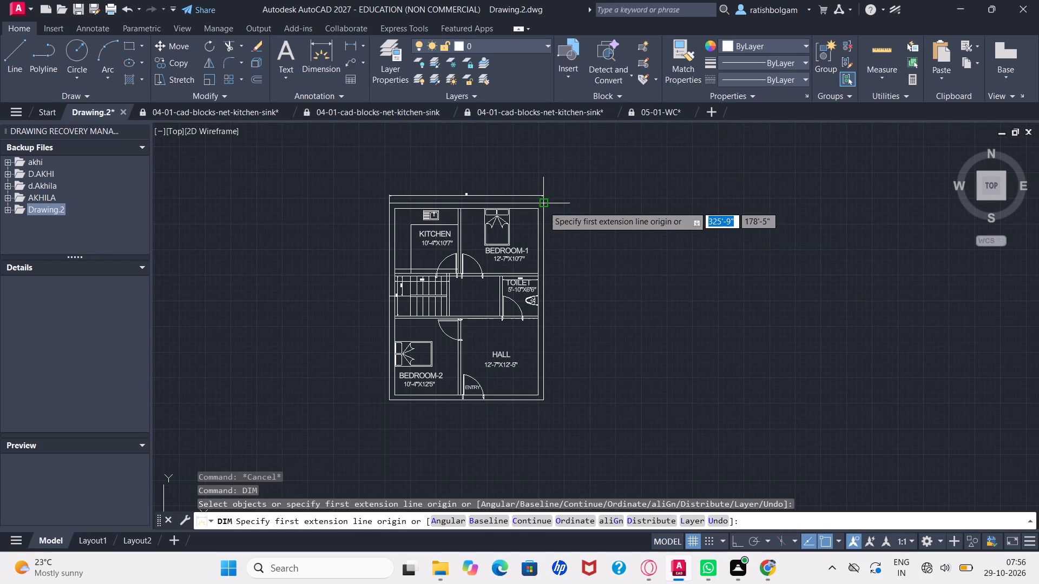
click(543, 205)
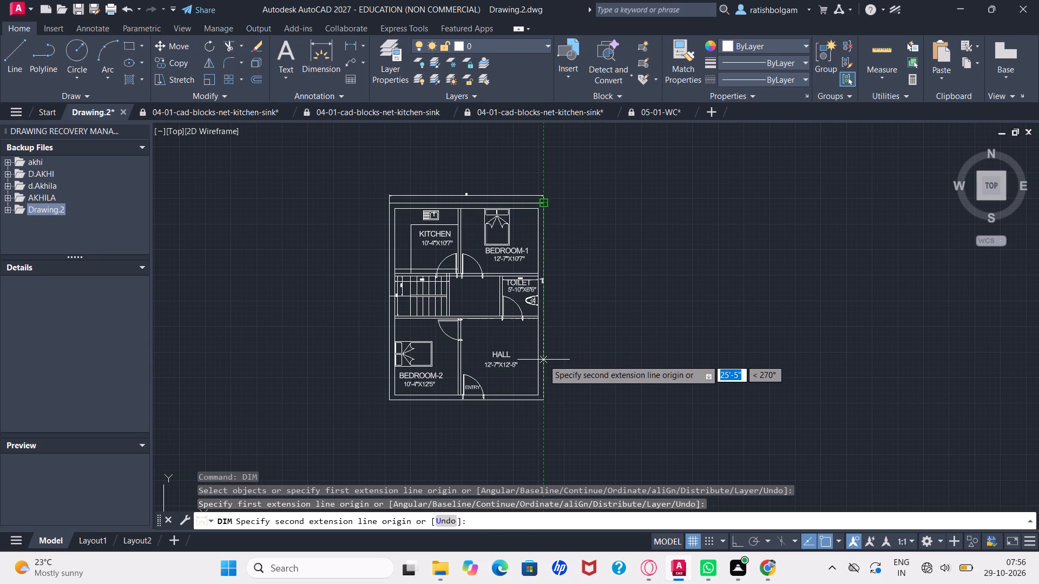
click(543, 401)
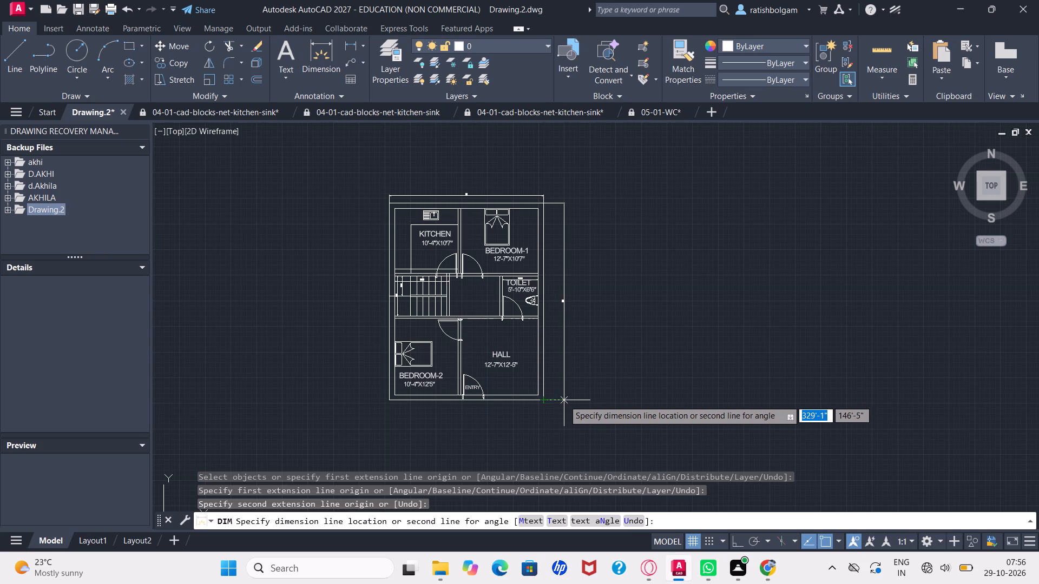
click(564, 400)
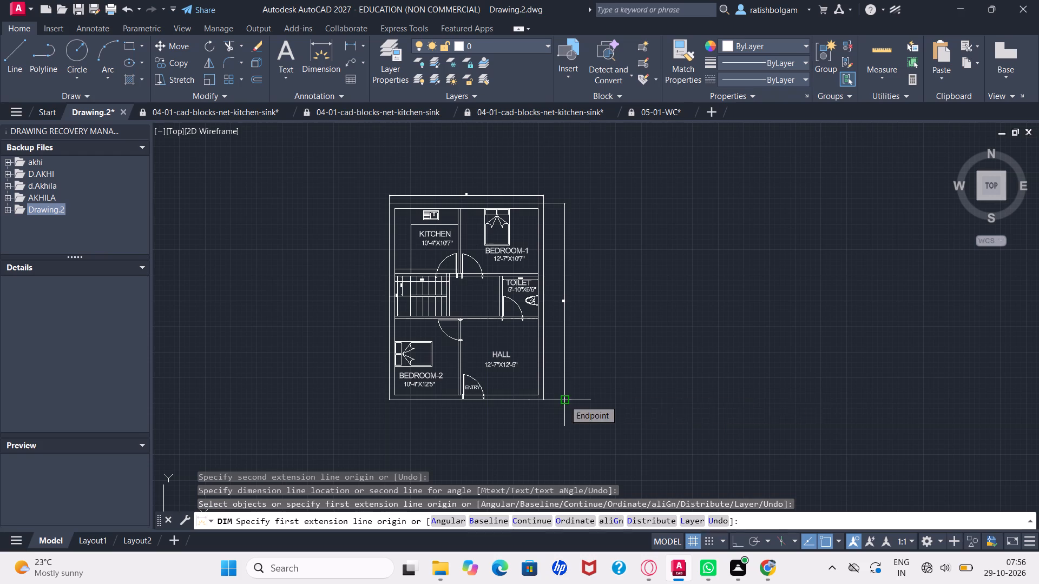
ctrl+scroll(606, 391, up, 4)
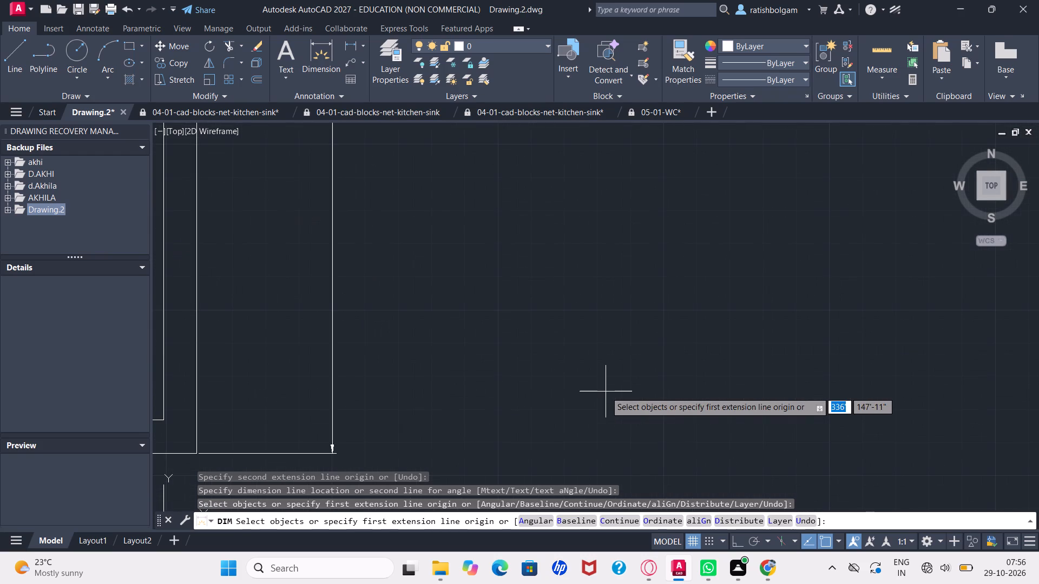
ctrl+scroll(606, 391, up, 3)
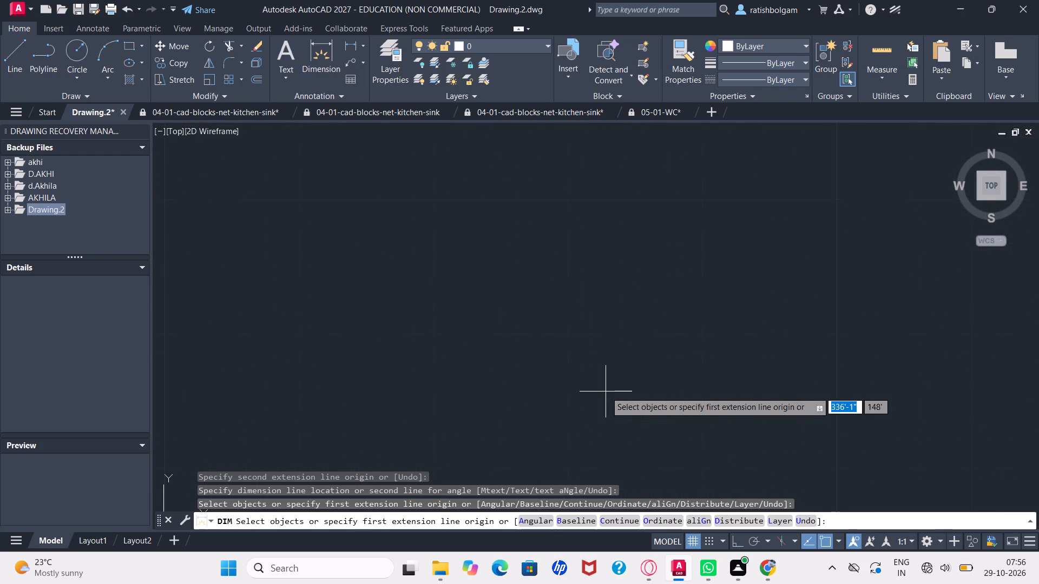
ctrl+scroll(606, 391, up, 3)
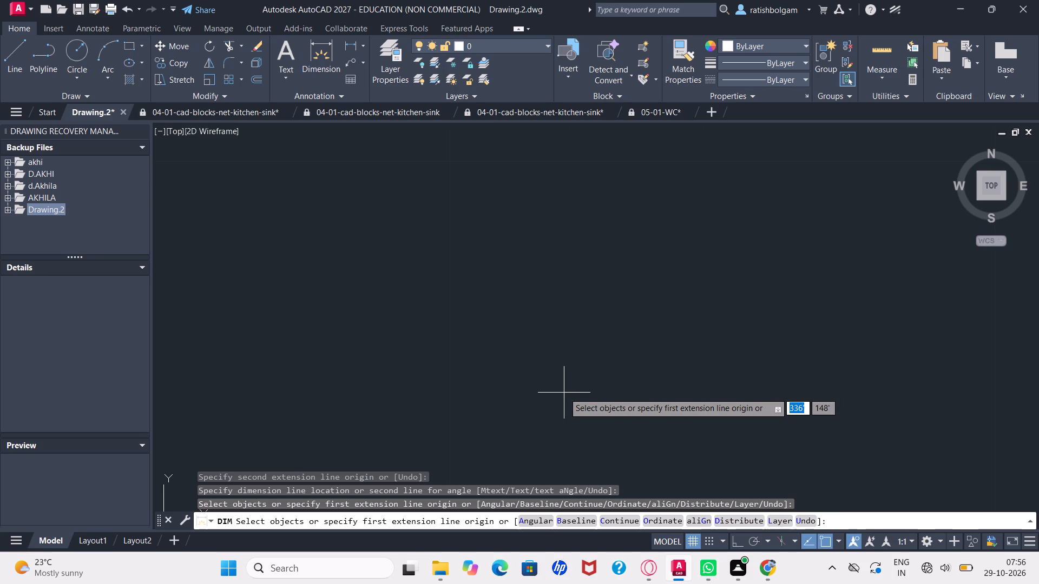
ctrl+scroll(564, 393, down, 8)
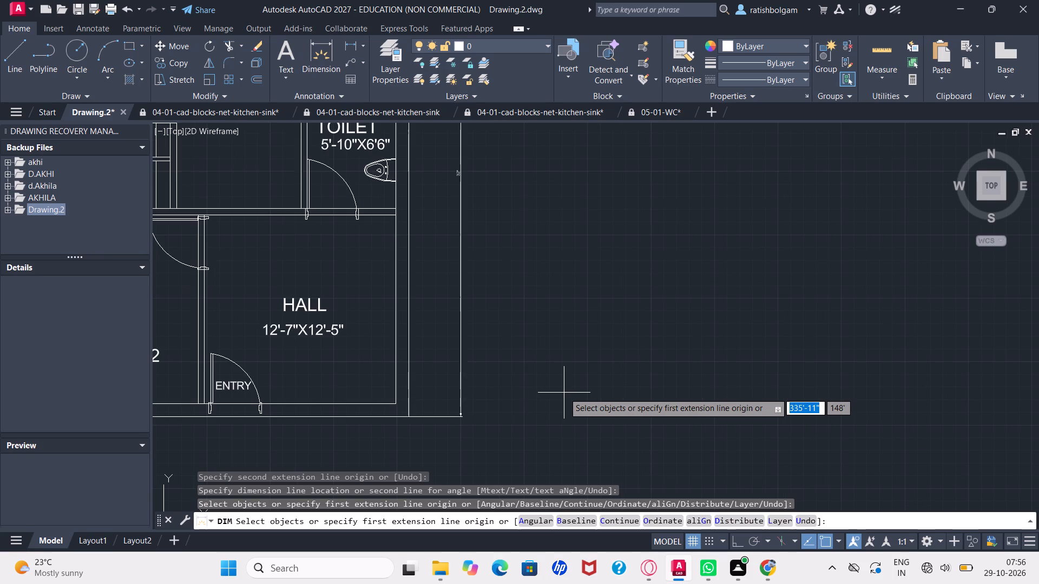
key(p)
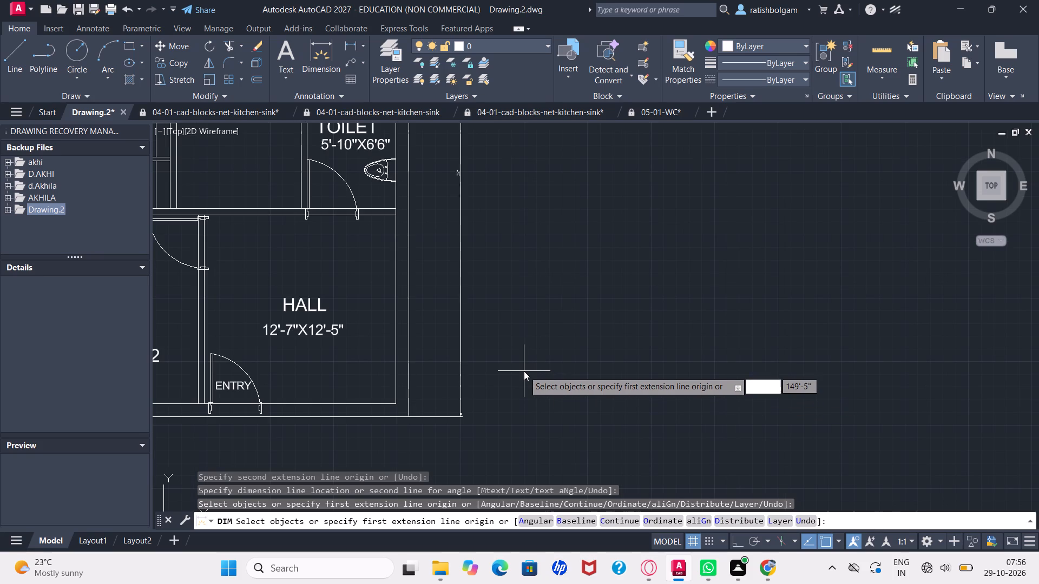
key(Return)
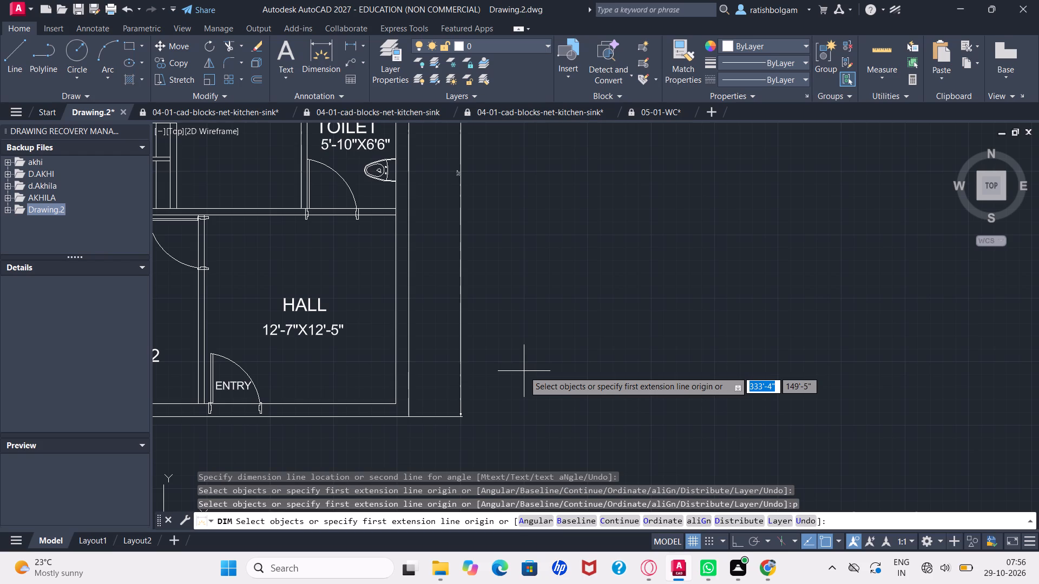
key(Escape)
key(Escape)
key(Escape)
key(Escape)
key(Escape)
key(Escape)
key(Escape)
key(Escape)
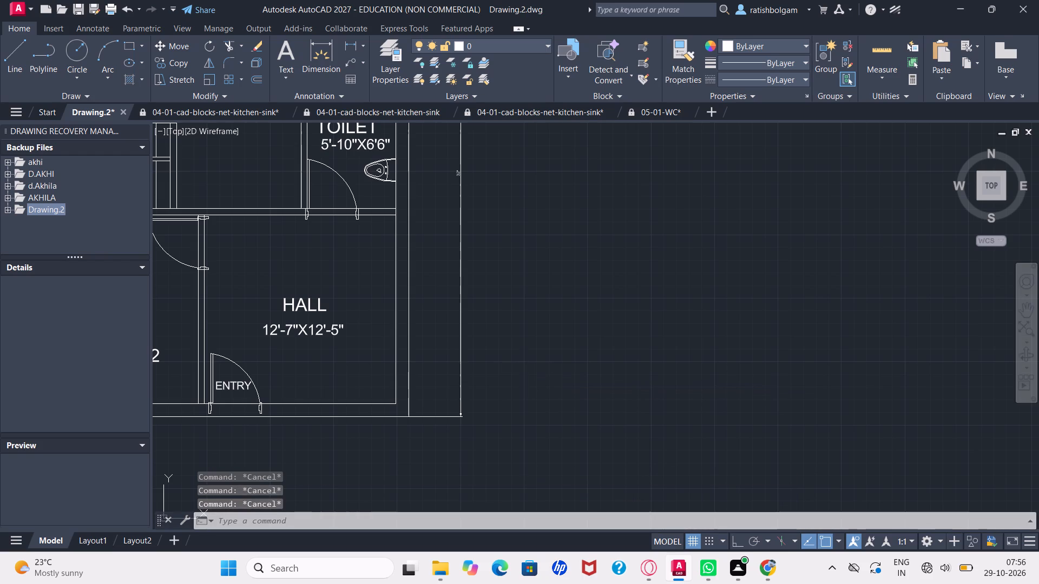
Start a Hatch for the upper part of the floor plan, around the Kitchen and Bedroom-1.
key(p)
key(Return)
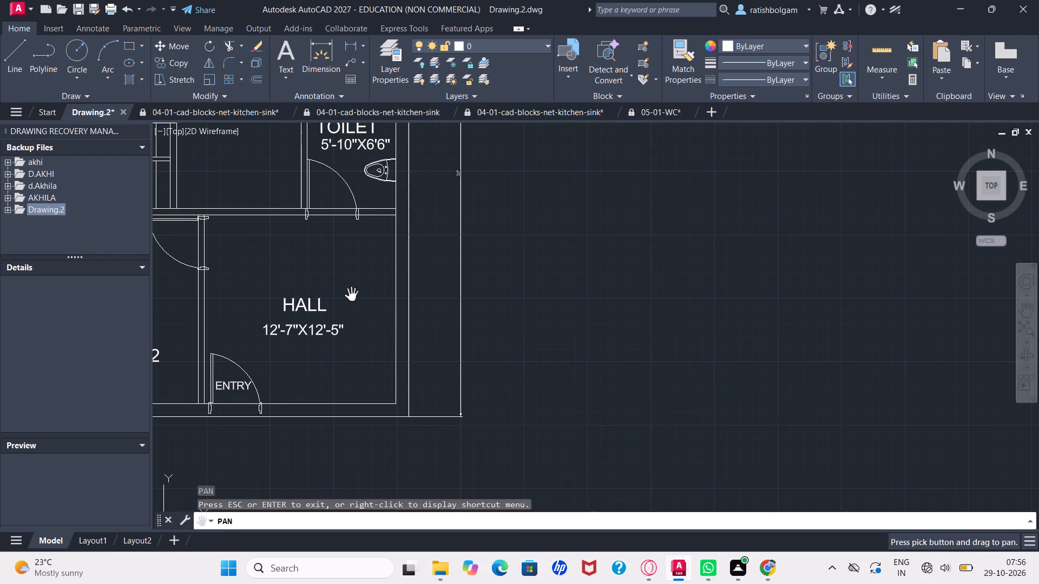
drag(351, 295, 497, 430)
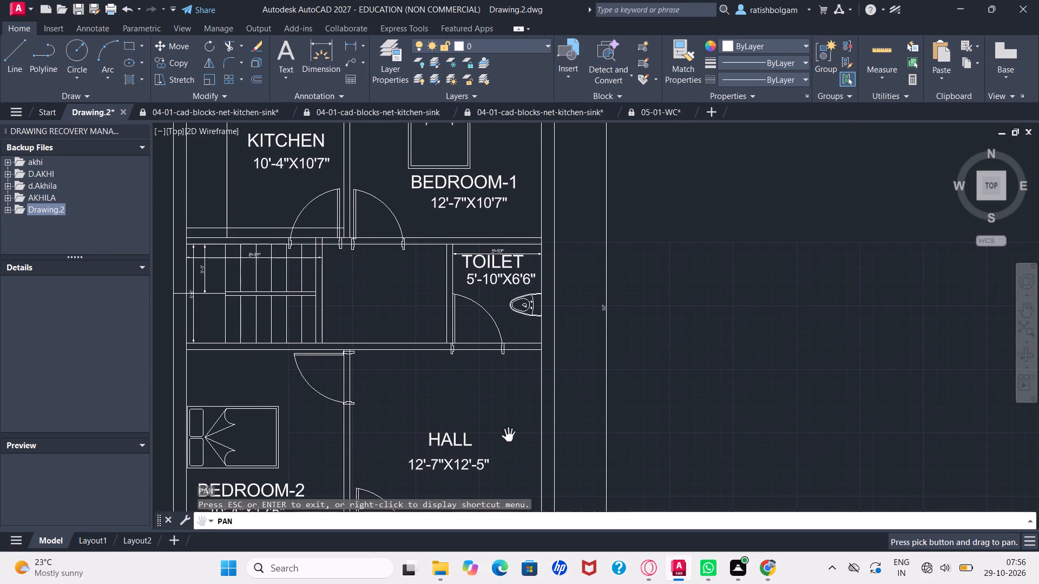
drag(435, 362, 458, 382)
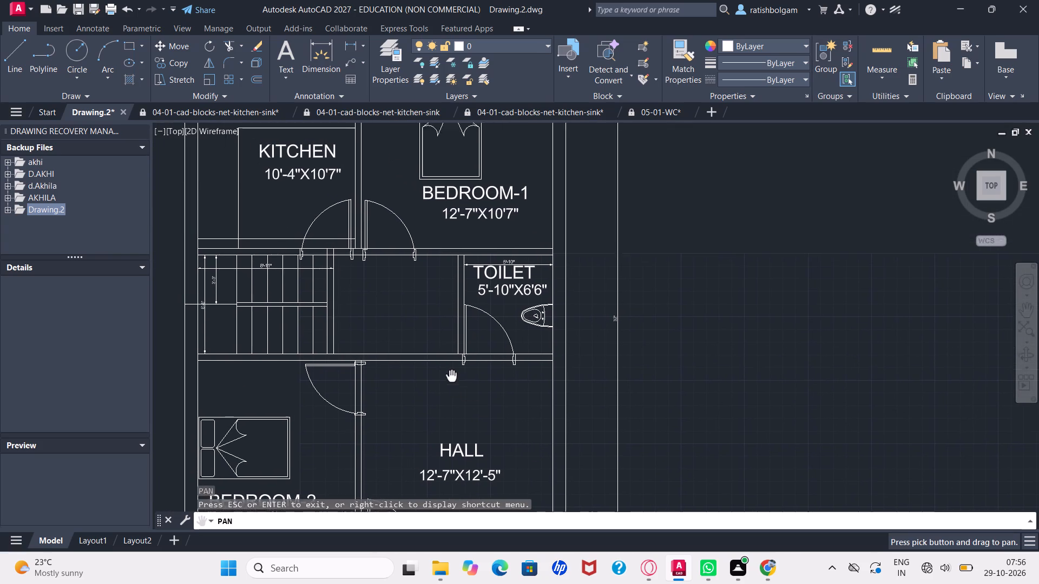
drag(458, 382, 584, 448)
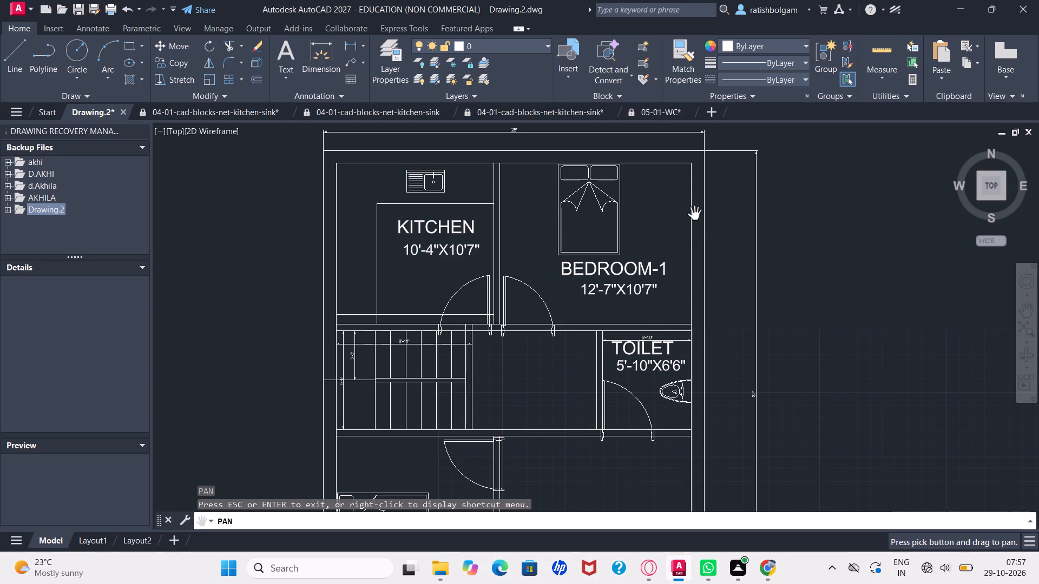
key(Escape)
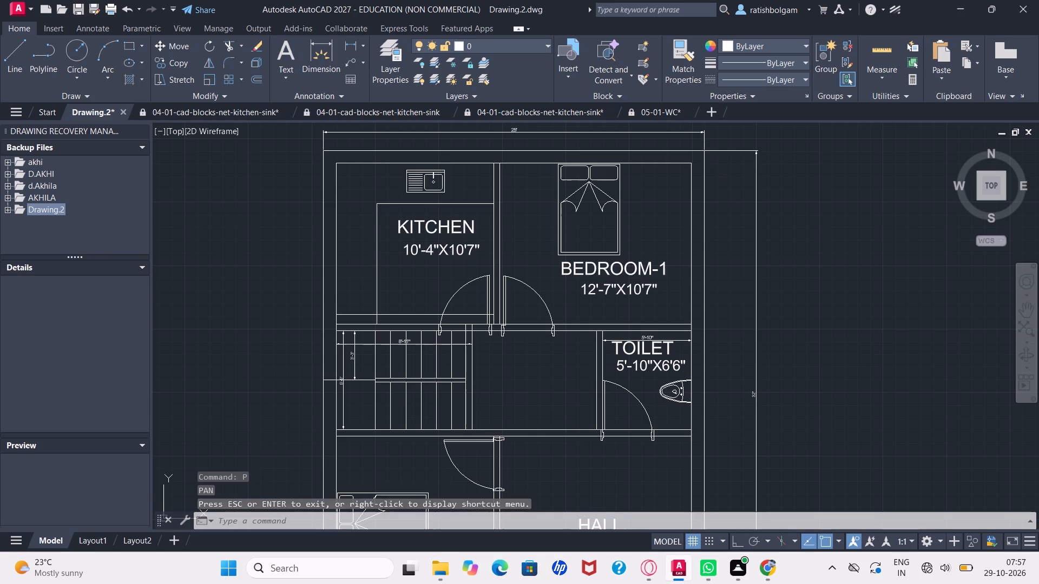
key(Escape)
key(Escape)
key(h)
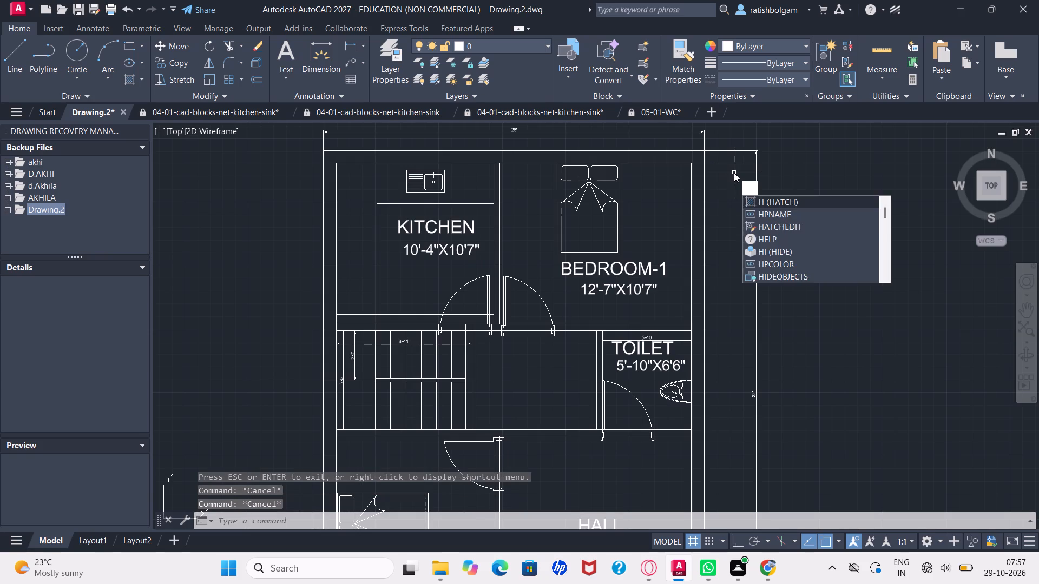
key(Return)
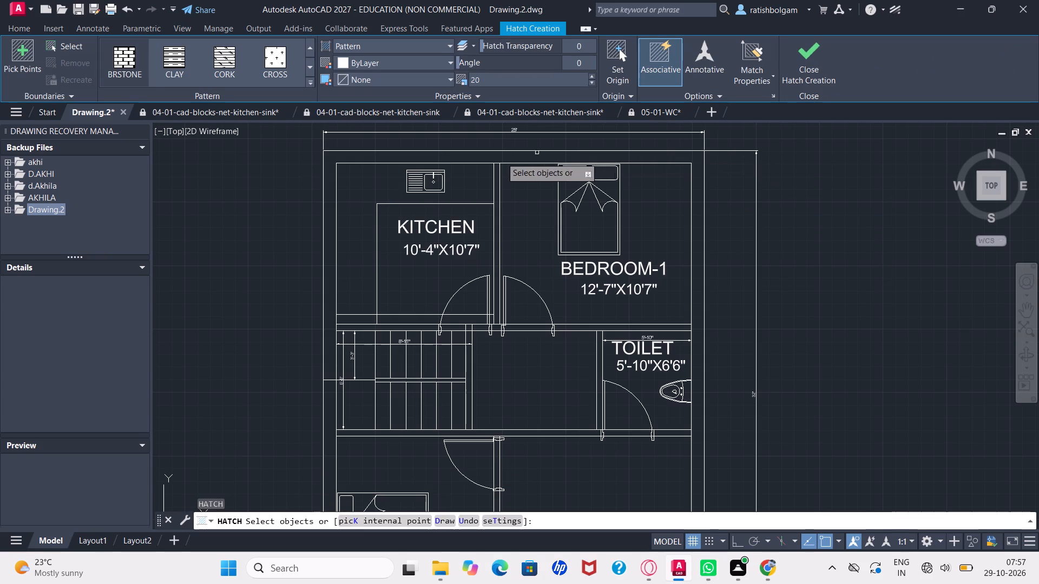
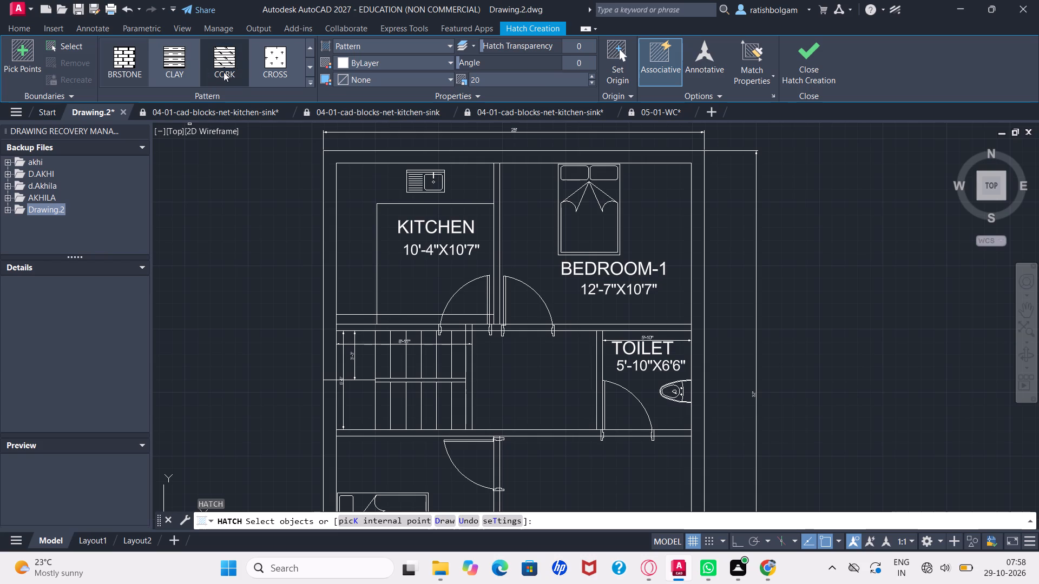
Browse the available hatch patterns to find one suitable for the floor plan.
click(308, 63)
click(308, 63)
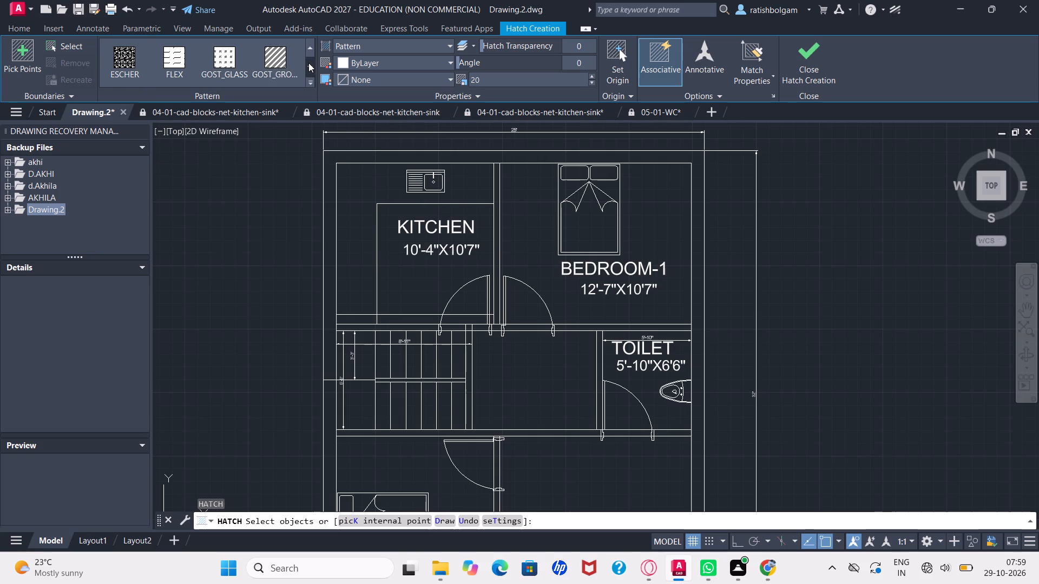
click(308, 63)
click(308, 63)
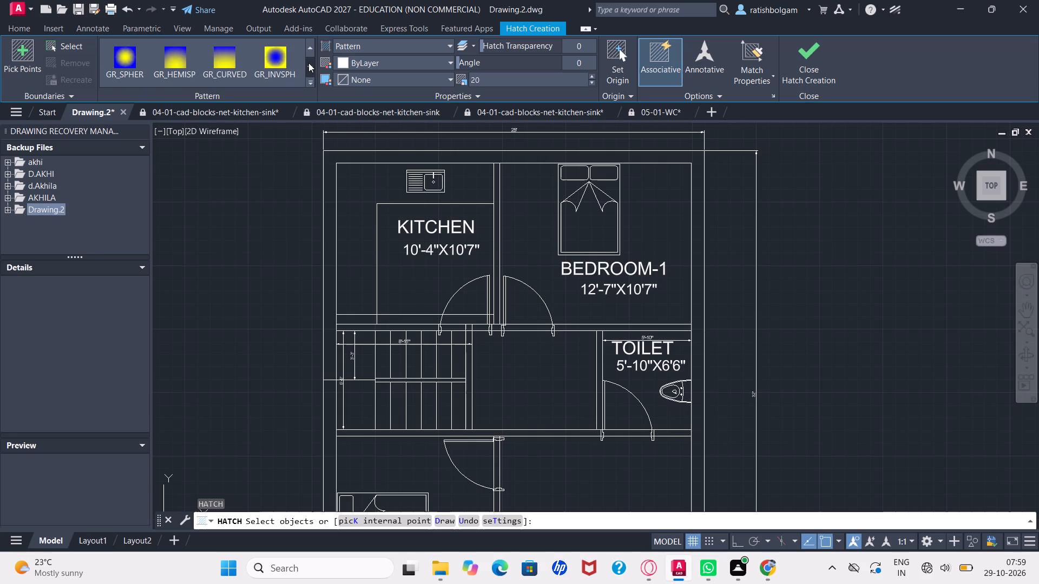
click(308, 63)
click(308, 63)
click(308, 63)
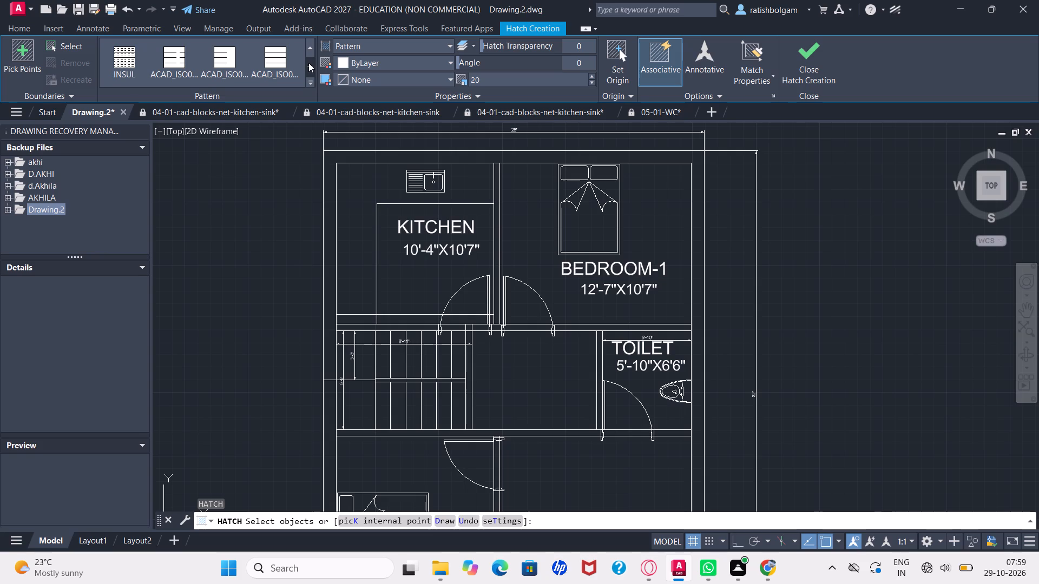
click(308, 47)
click(308, 47)
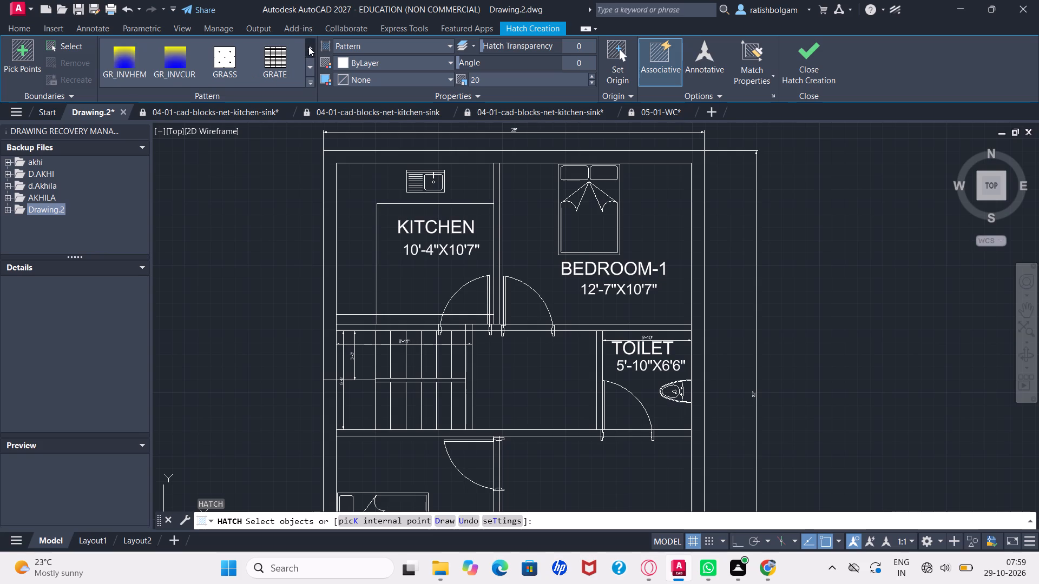
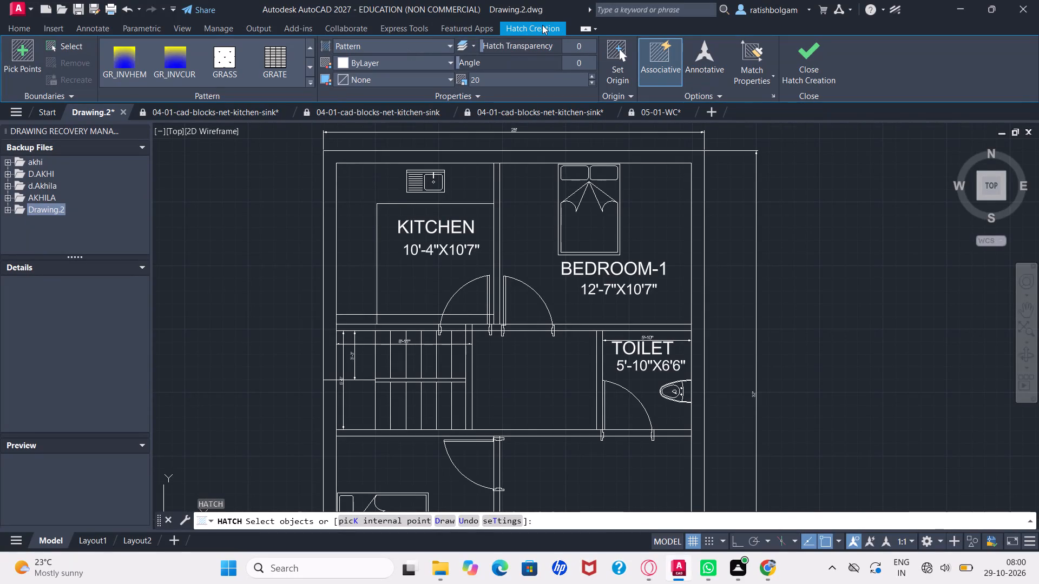
Look through the available hatch patterns for one suited to the floor plan, and leave the Hatch command without applying any.
click(542, 25)
click(541, 25)
click(313, 66)
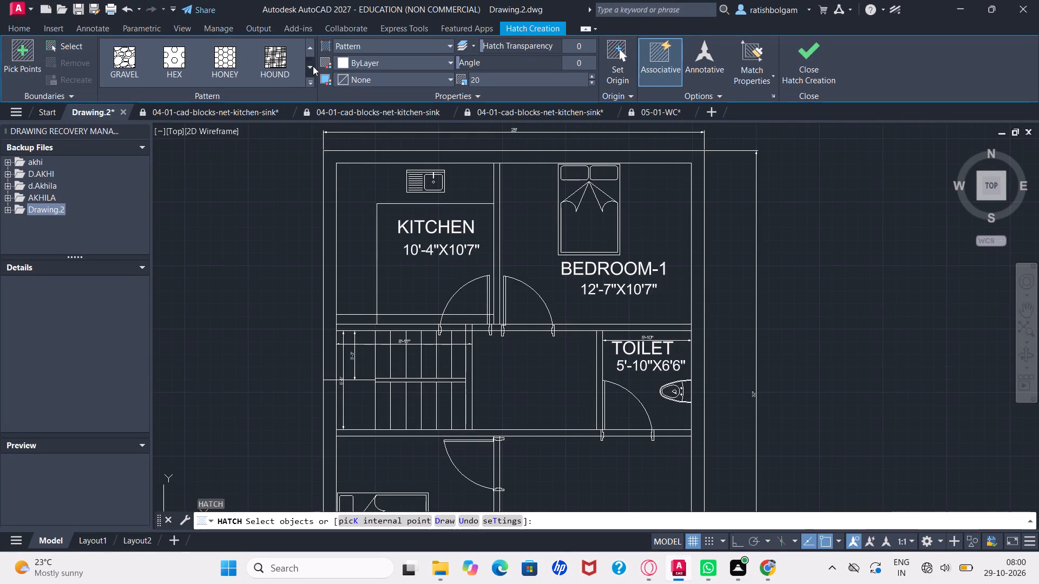
click(313, 66)
click(313, 66)
click(313, 66)
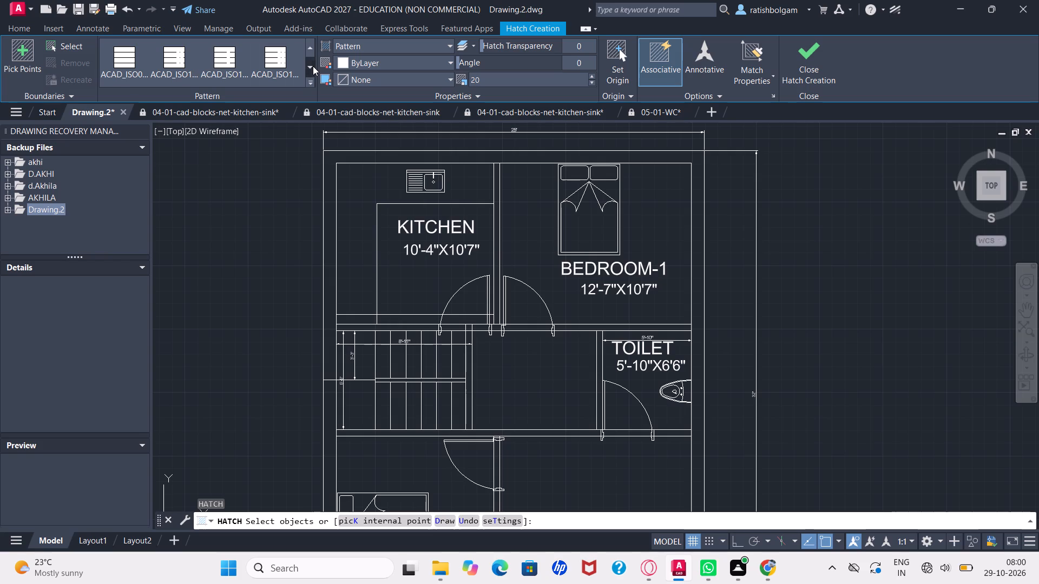
click(313, 66)
click(313, 66)
click(313, 66)
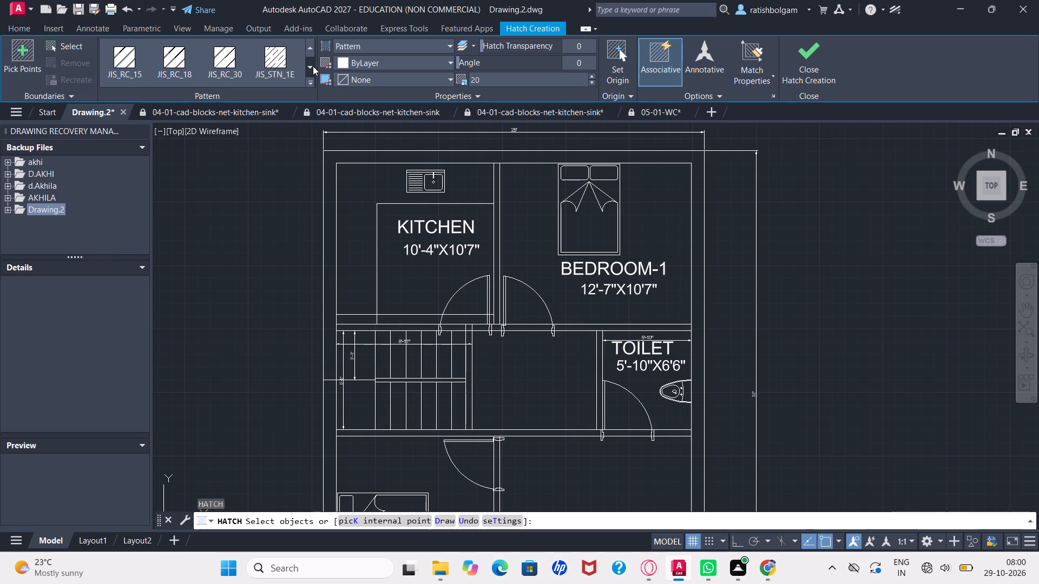
click(313, 66)
click(313, 66)
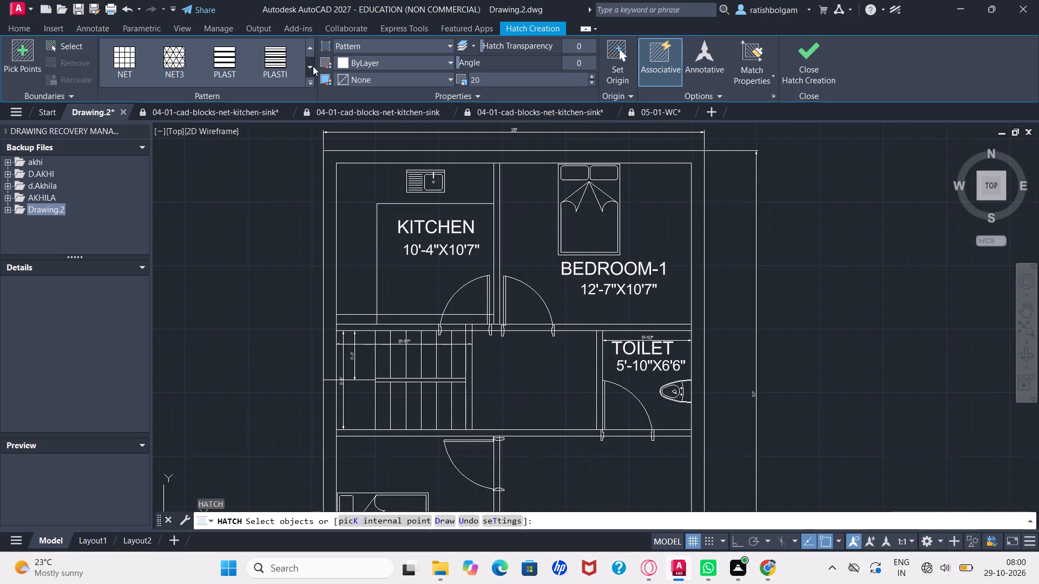
click(313, 66)
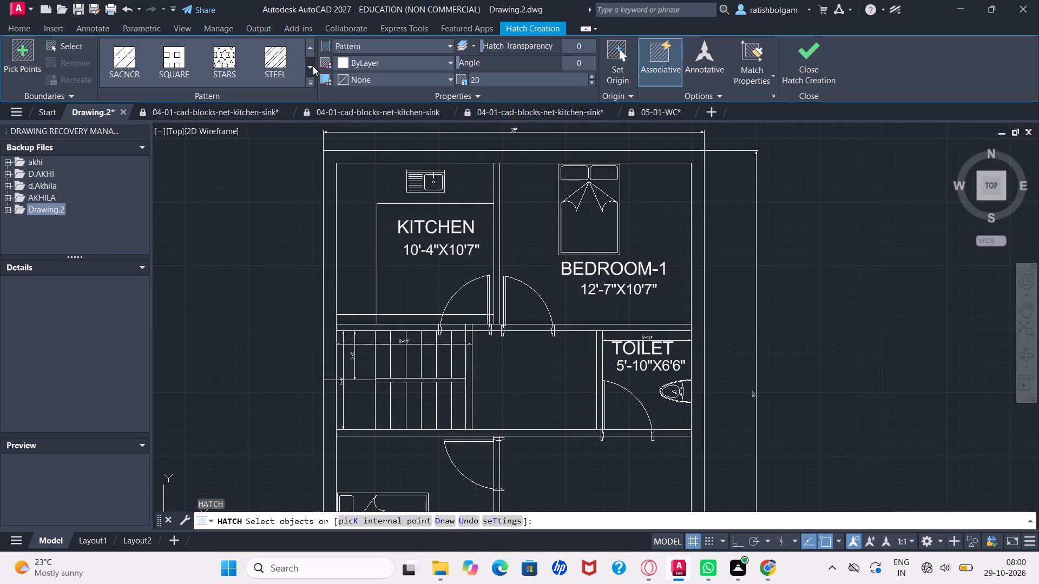
click(313, 66)
click(313, 66)
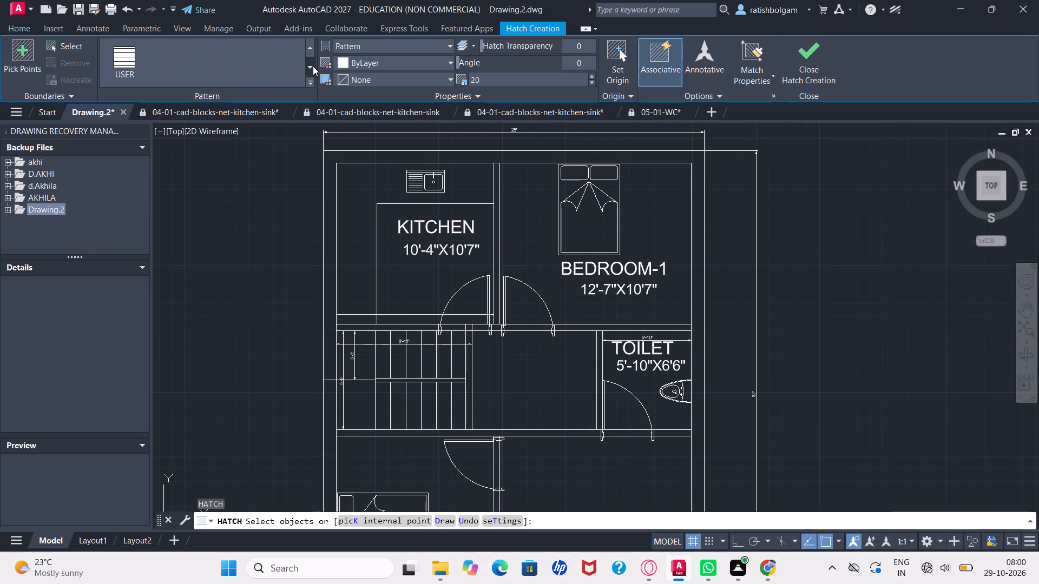
click(312, 46)
click(312, 46)
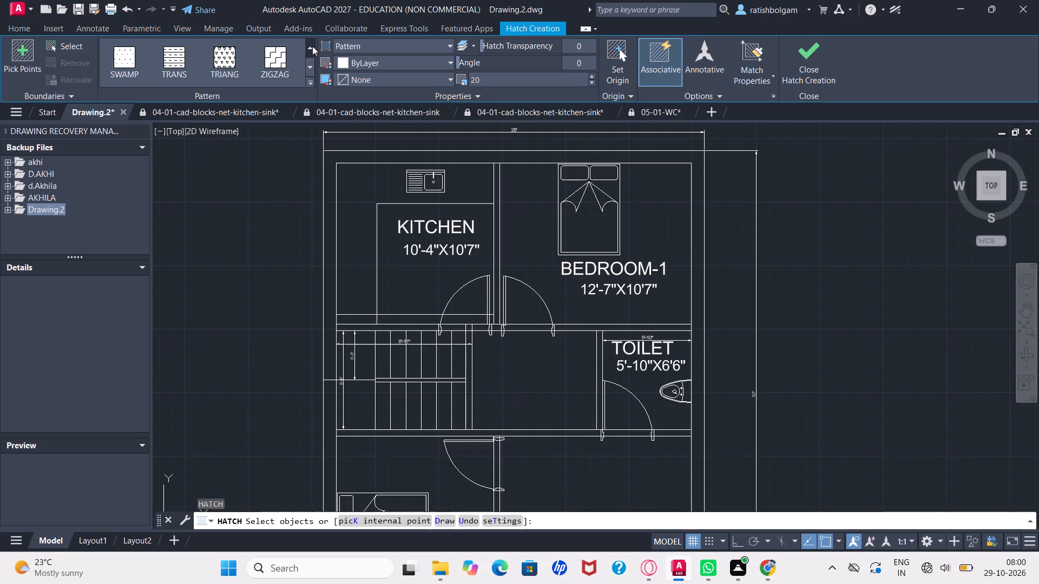
click(312, 46)
click(312, 46)
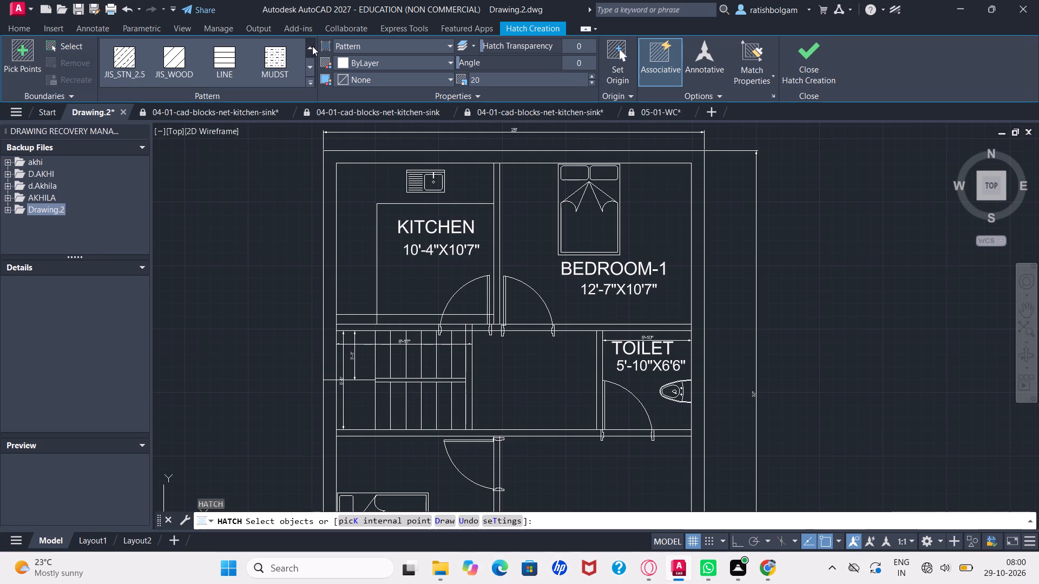
click(312, 46)
click(312, 46)
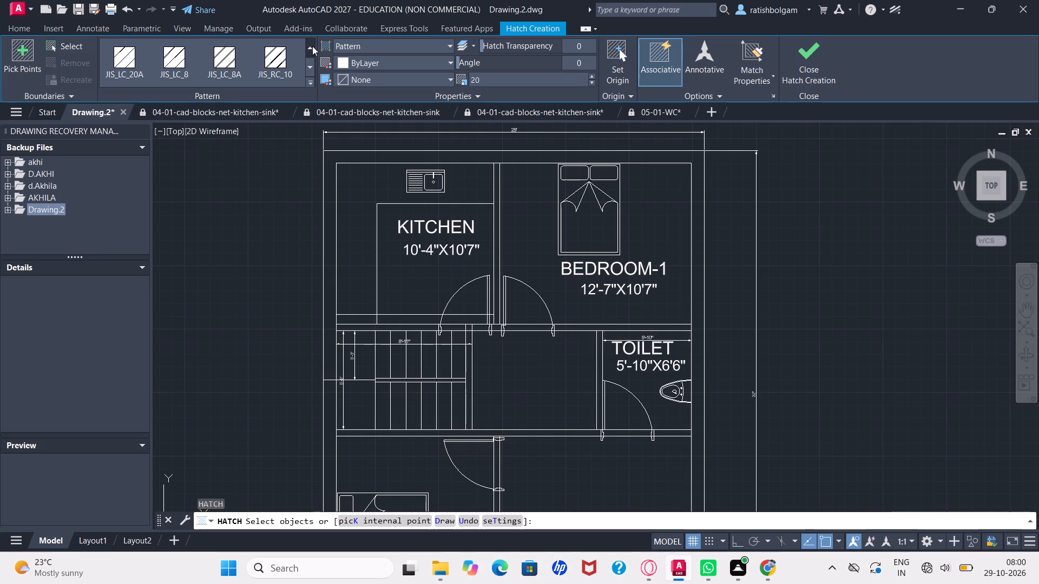
click(312, 46)
click(312, 46)
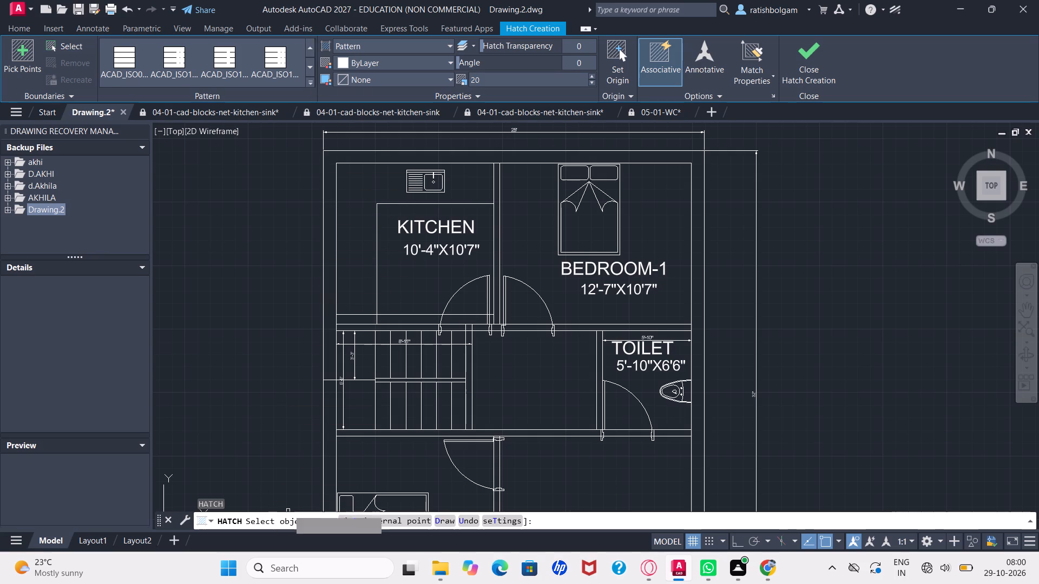
key(Escape)
key(Escape)
key(Escape)
key(Escape)
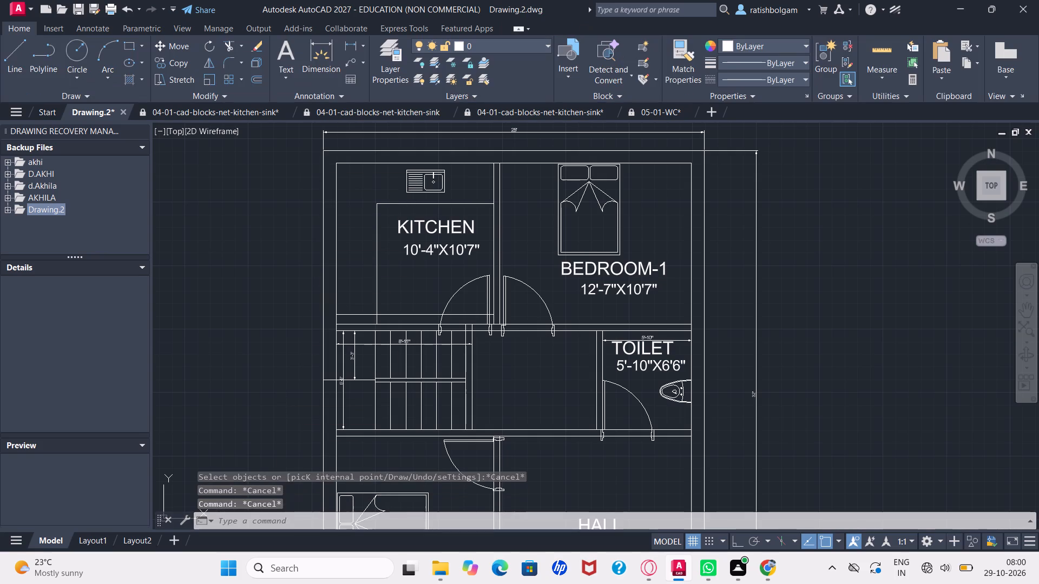
key(Escape)
Save the floor plan as a new drawing named Drawing.3 in the Documents folder, in AutoCAD 2018 Drawing format.
text(save)
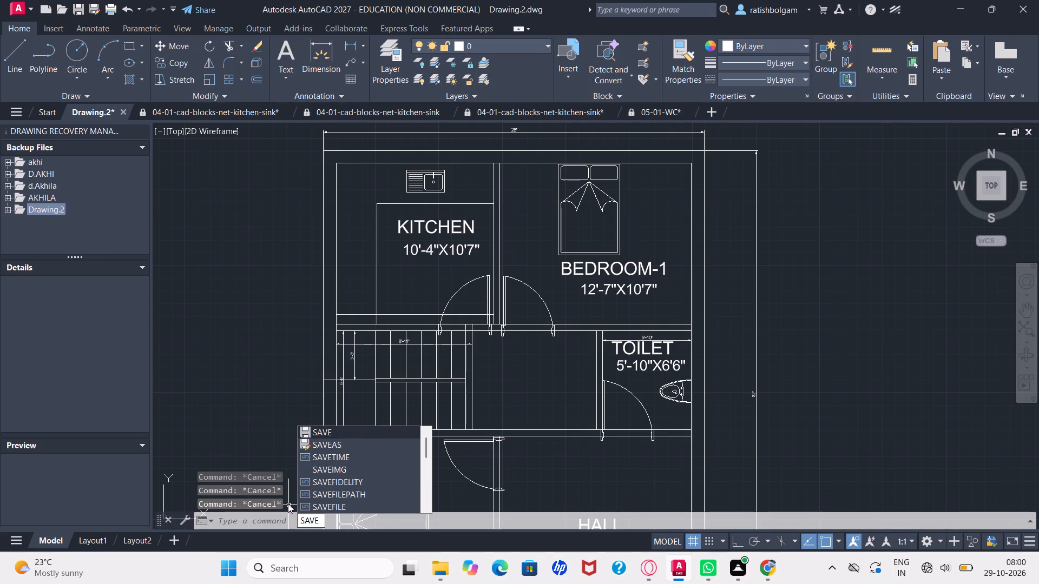
click(321, 449)
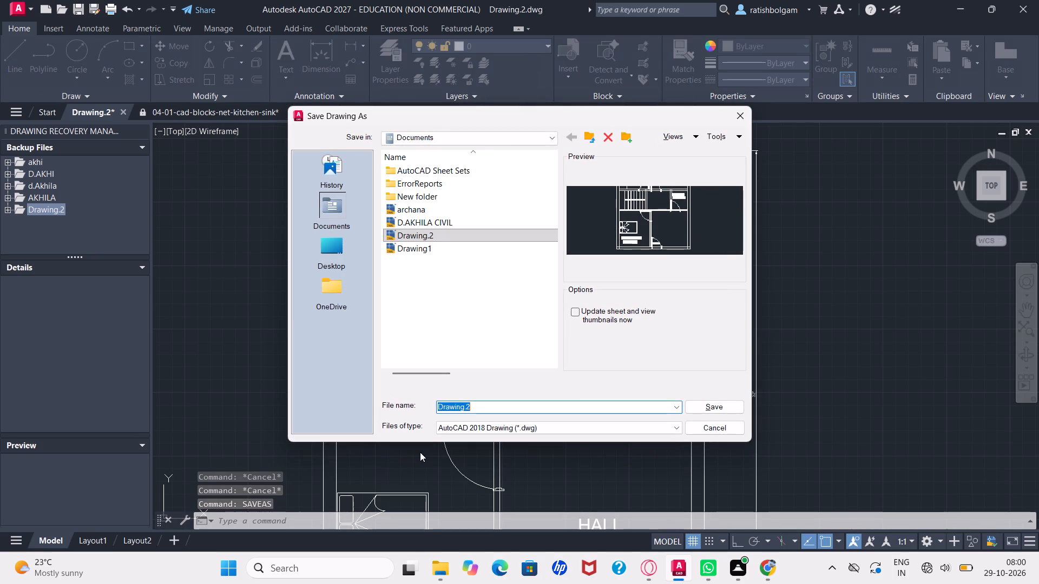
click(476, 410)
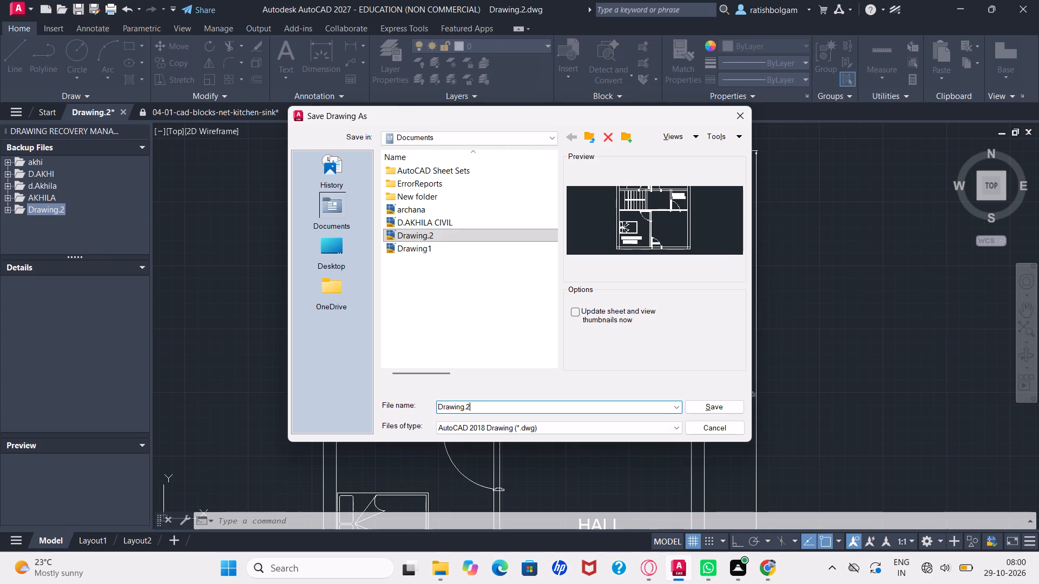
key(BackSpace)
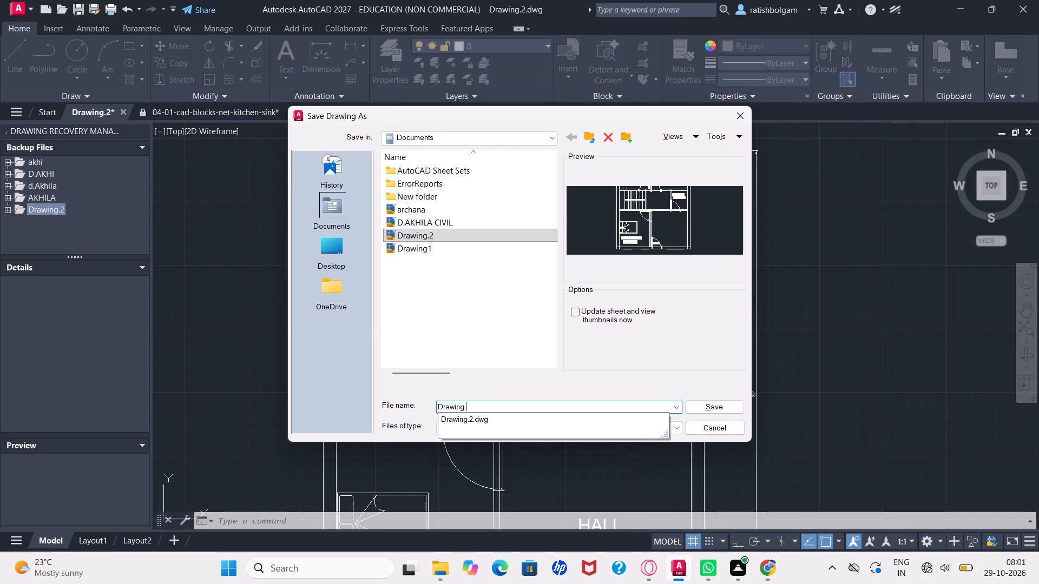
key(3)
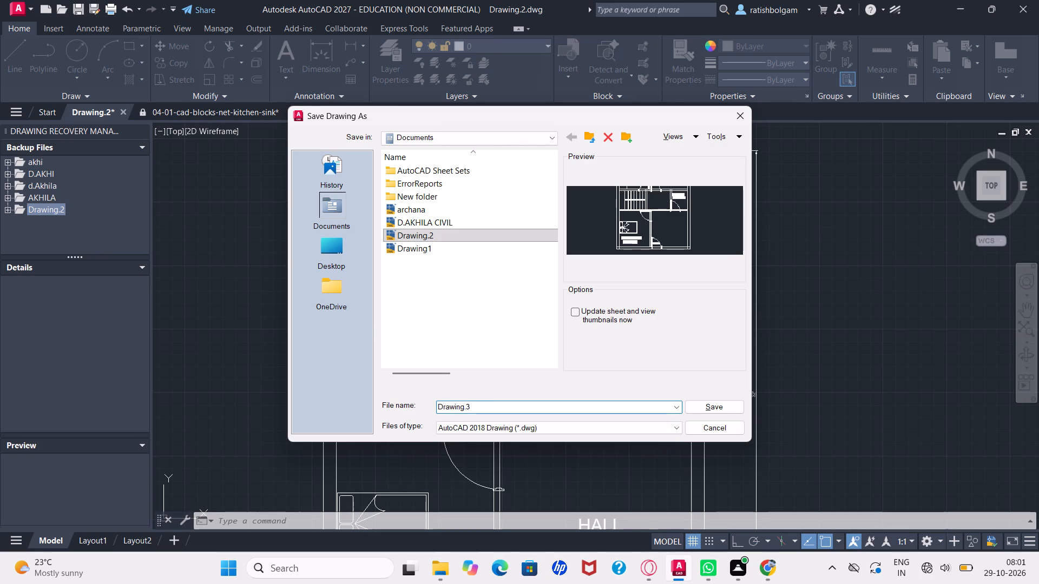
click(707, 411)
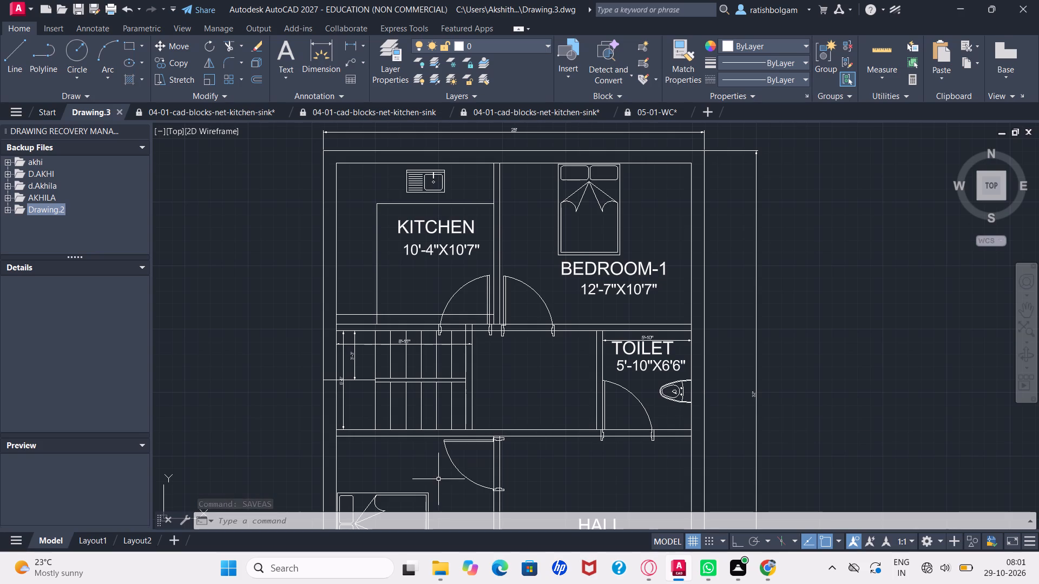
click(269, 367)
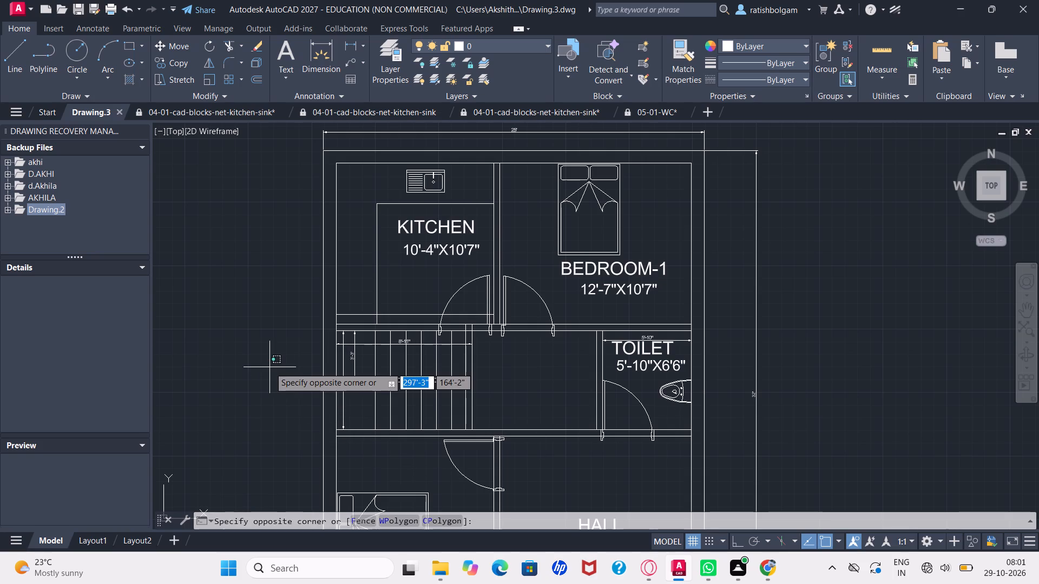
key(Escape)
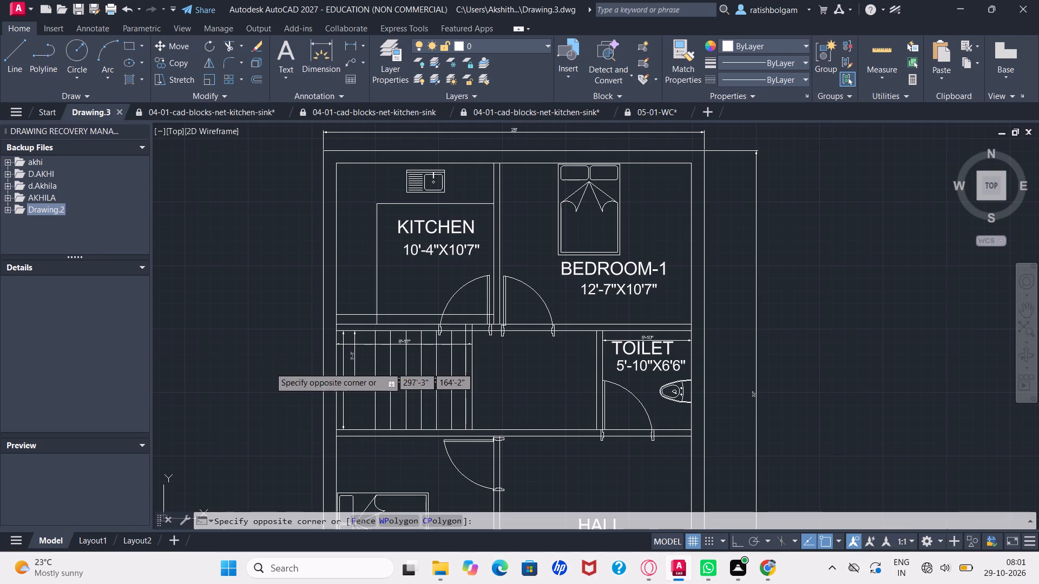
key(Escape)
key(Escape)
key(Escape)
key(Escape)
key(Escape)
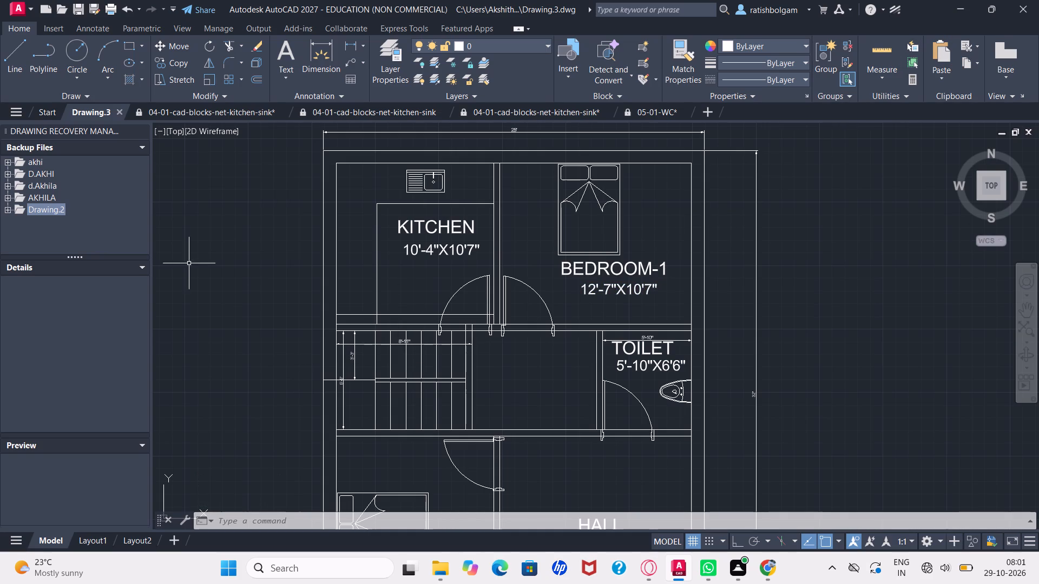
Check the drawing files in the Documents folder without opening any of them.
click(60, 4)
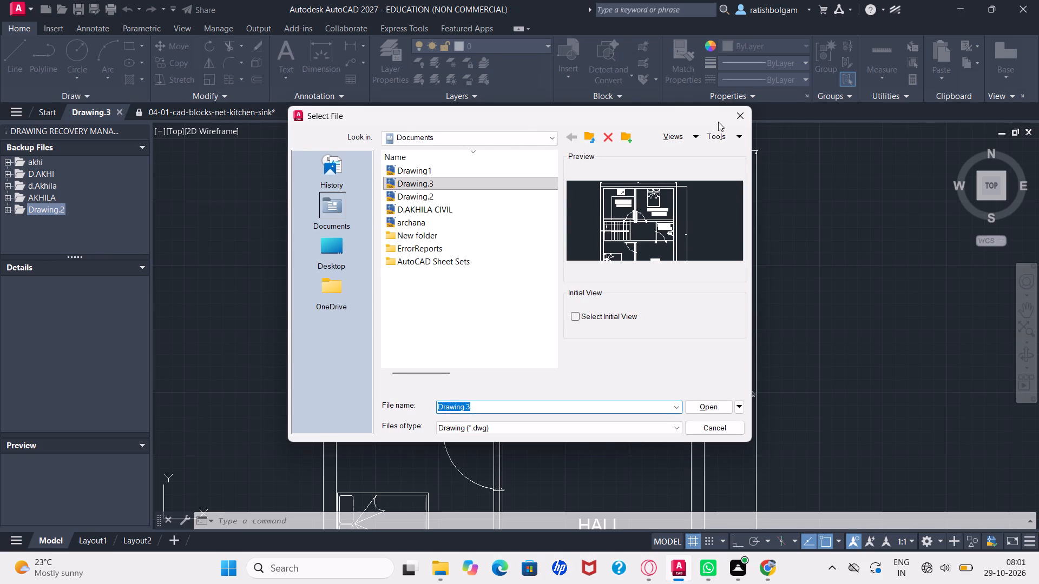
click(734, 114)
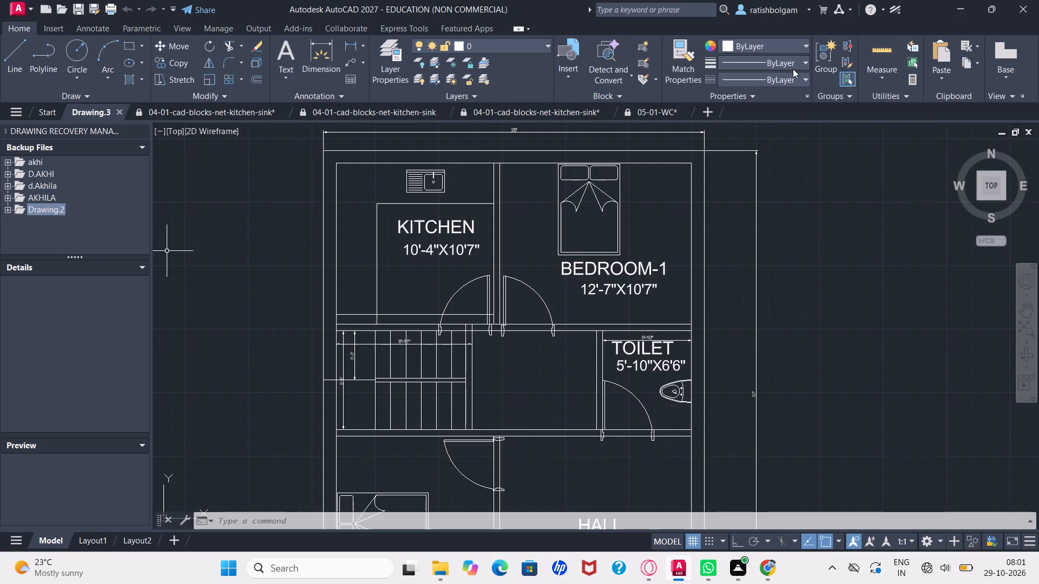
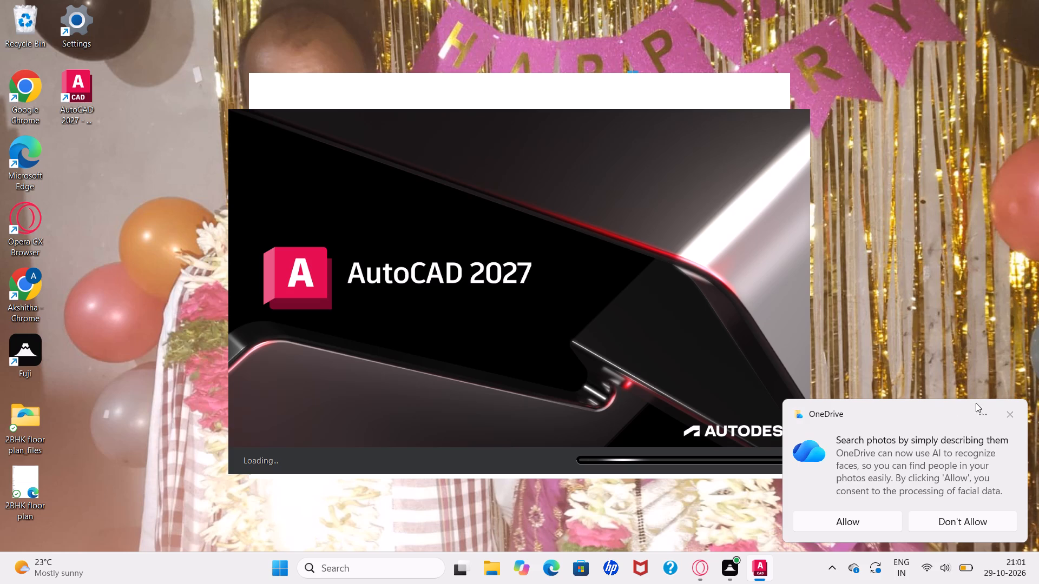
Dismiss the notifications and start-up pop-ups, and open Drawing.3 from the recent drawings.
click(1011, 412)
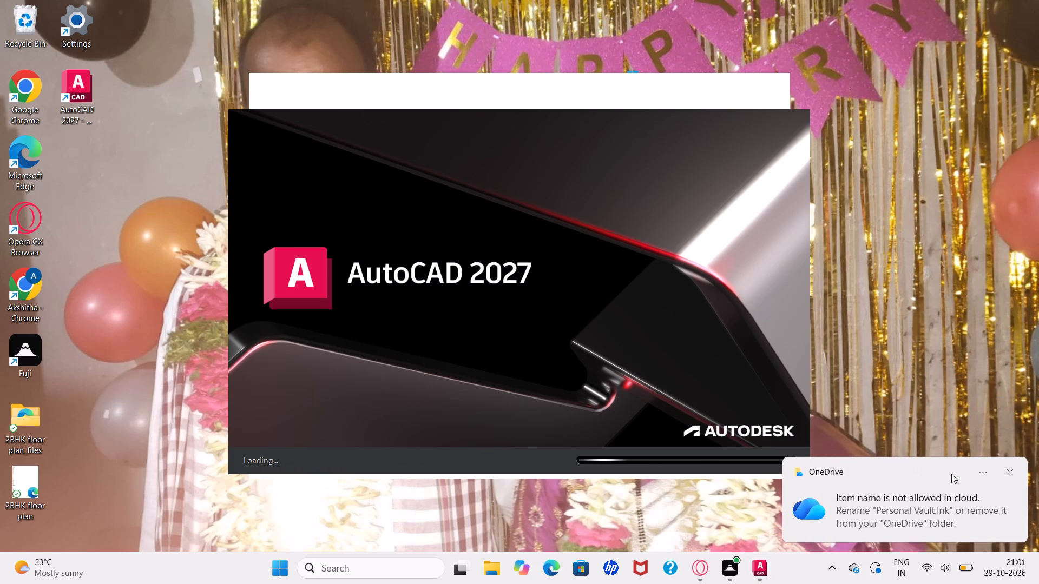
click(1012, 474)
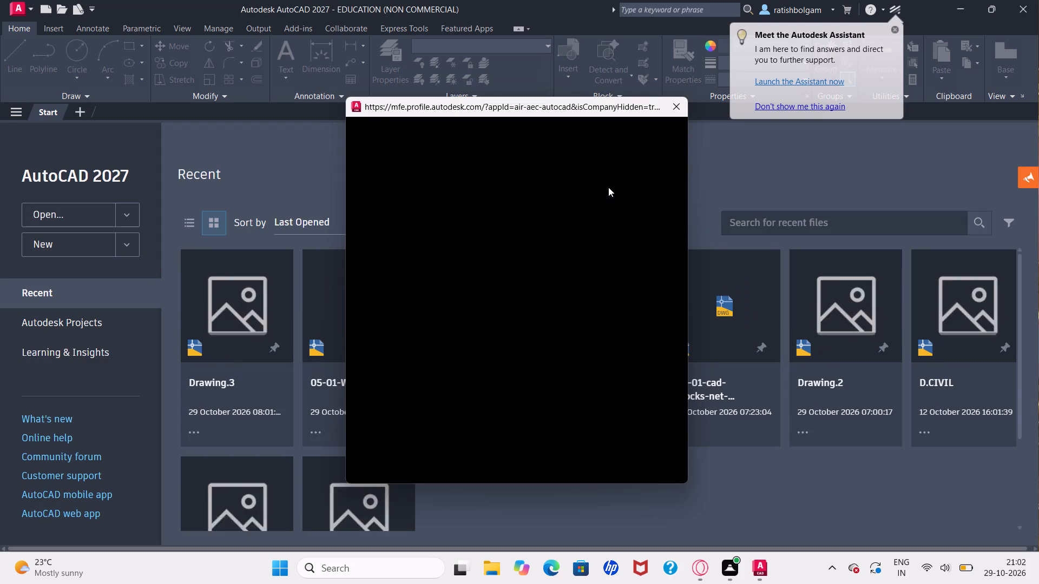
click(683, 108)
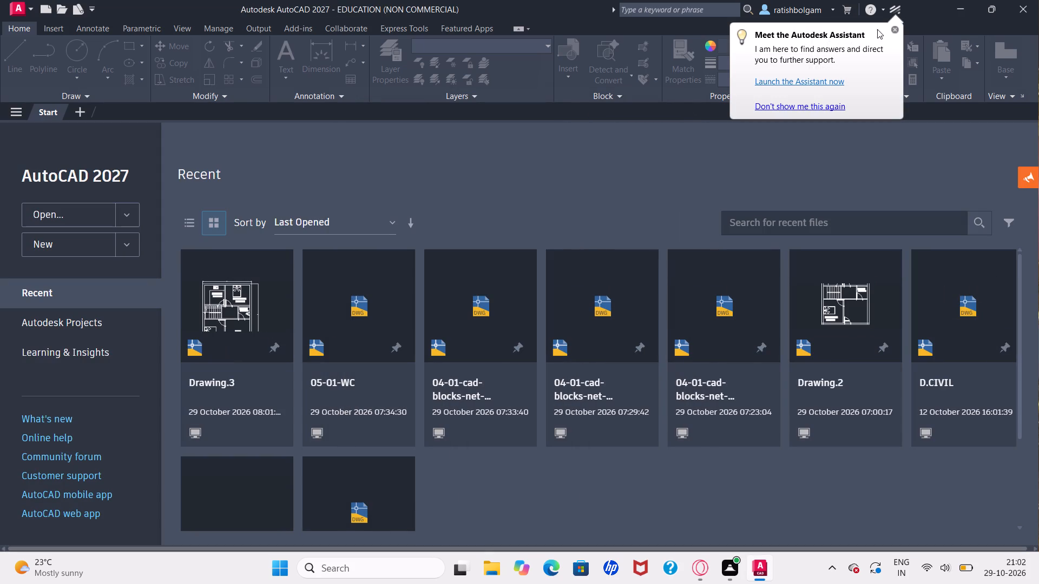
click(895, 29)
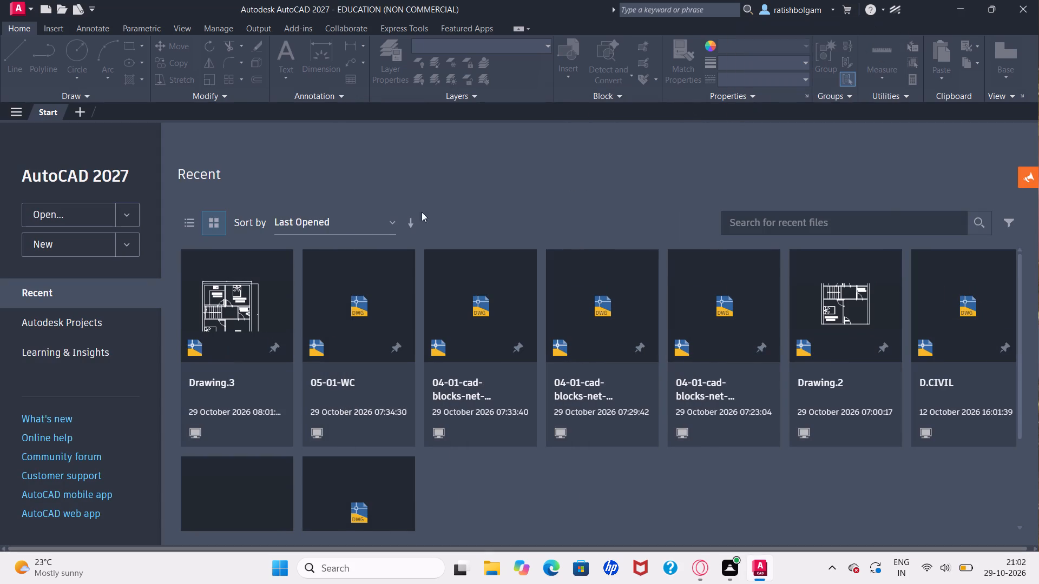
click(219, 295)
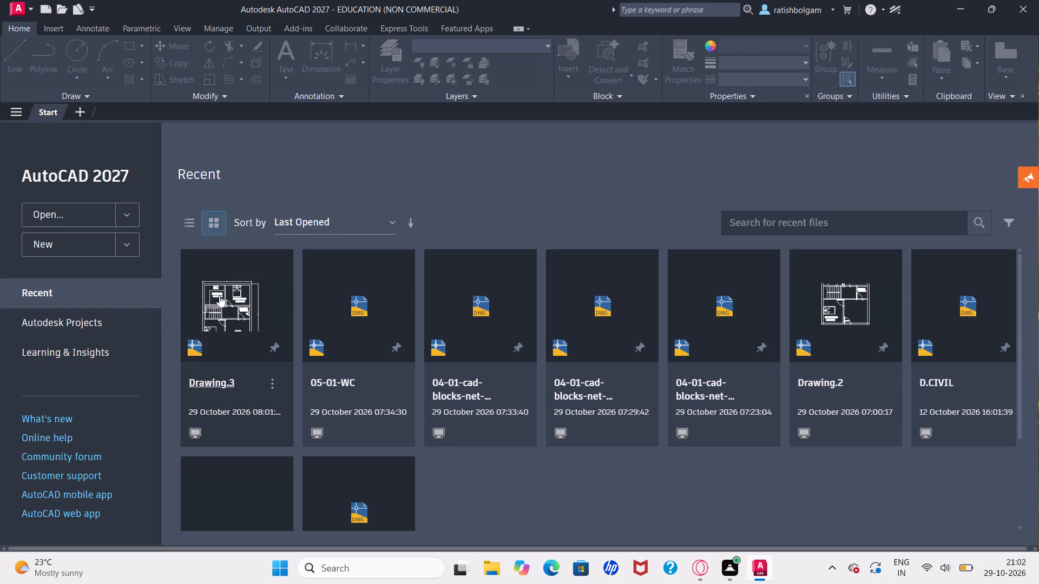
click(219, 306)
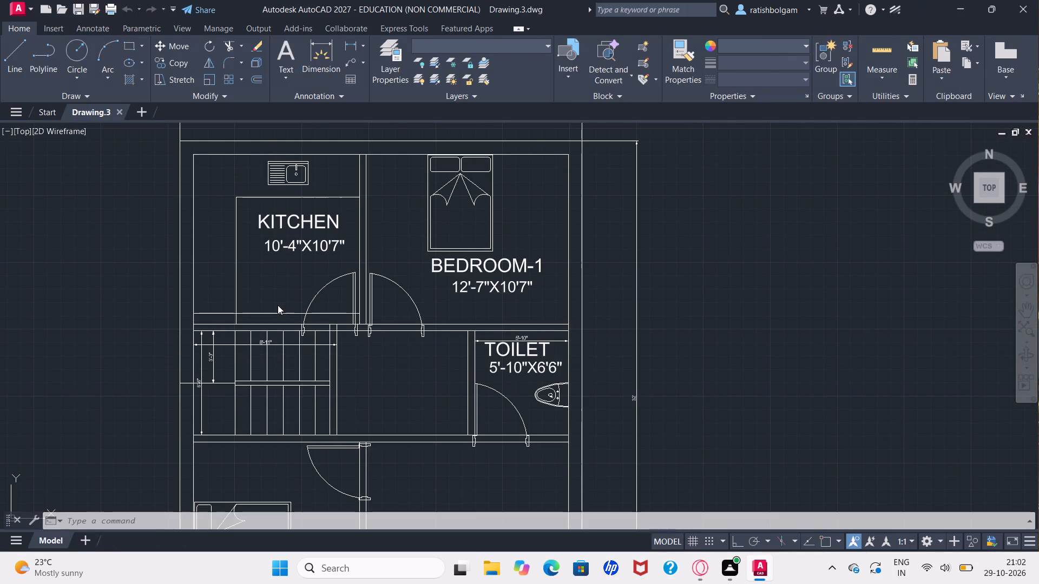
Examine the whole 2BHK floor plan, then the staircase, passage and toilet area up close.
ctrl+scroll(278, 305, down, 3)
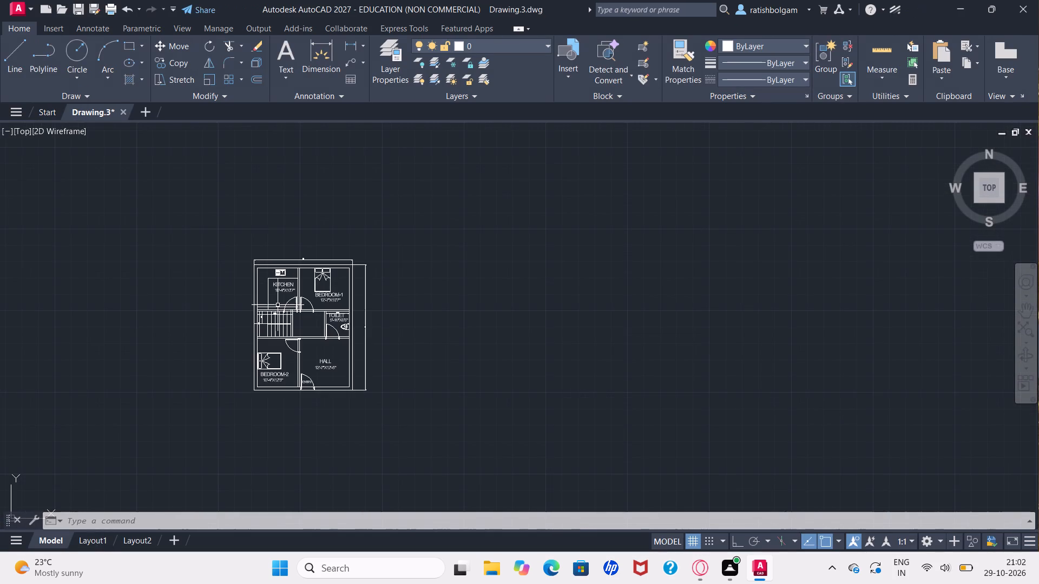
ctrl+scroll(278, 305, up, 2)
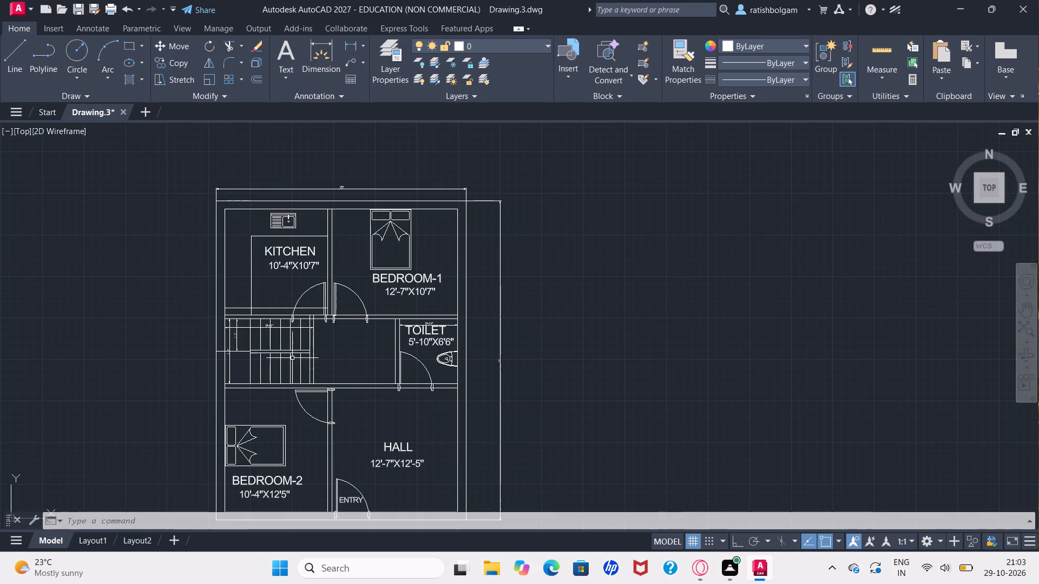
ctrl+scroll(292, 358, down, 2)
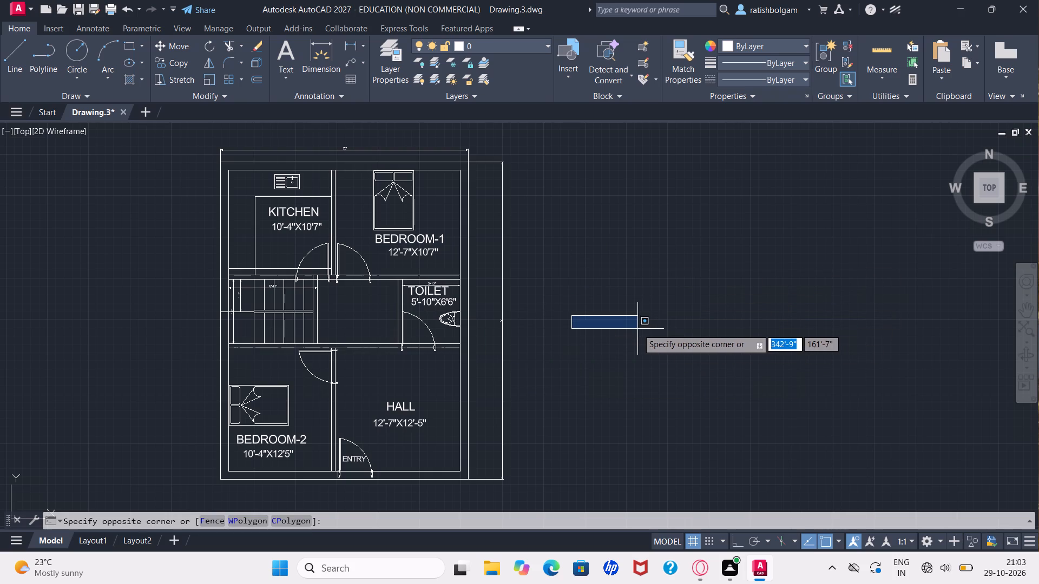
key(Escape)
key(Escape)
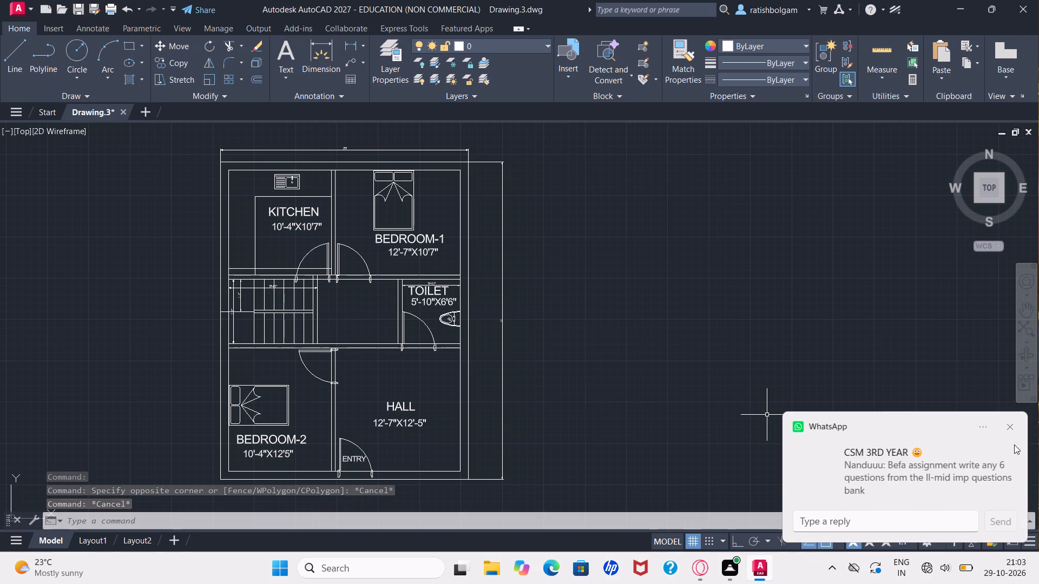
click(1010, 428)
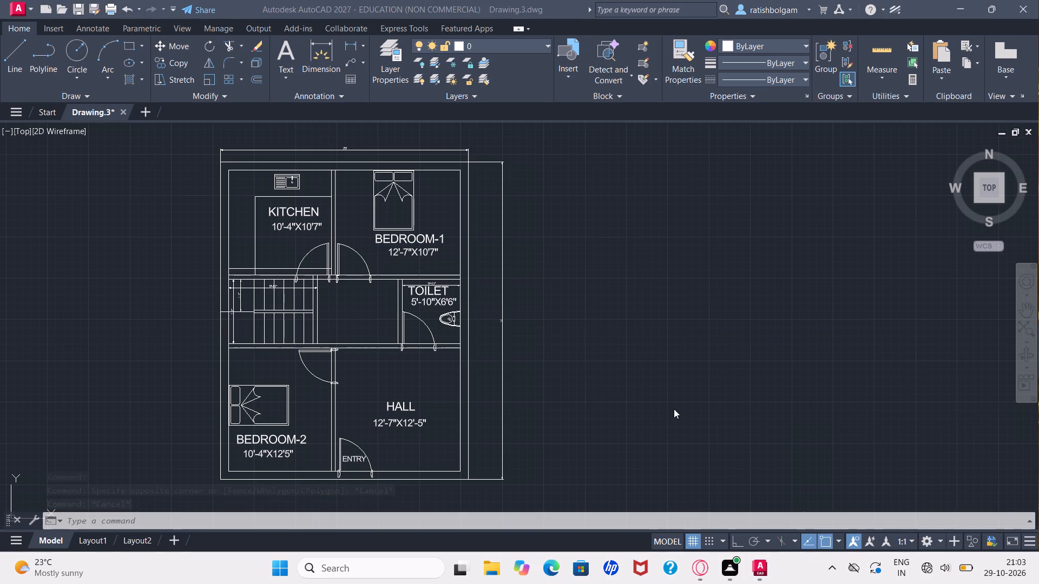
ctrl+scroll(287, 316, up, 3)
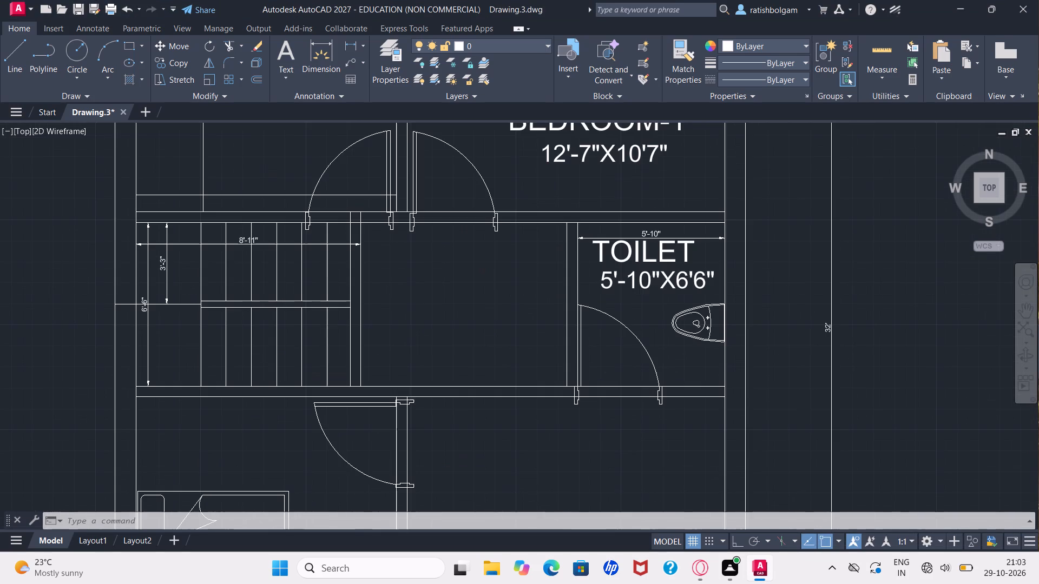
ctrl+scroll(287, 316, down, 1)
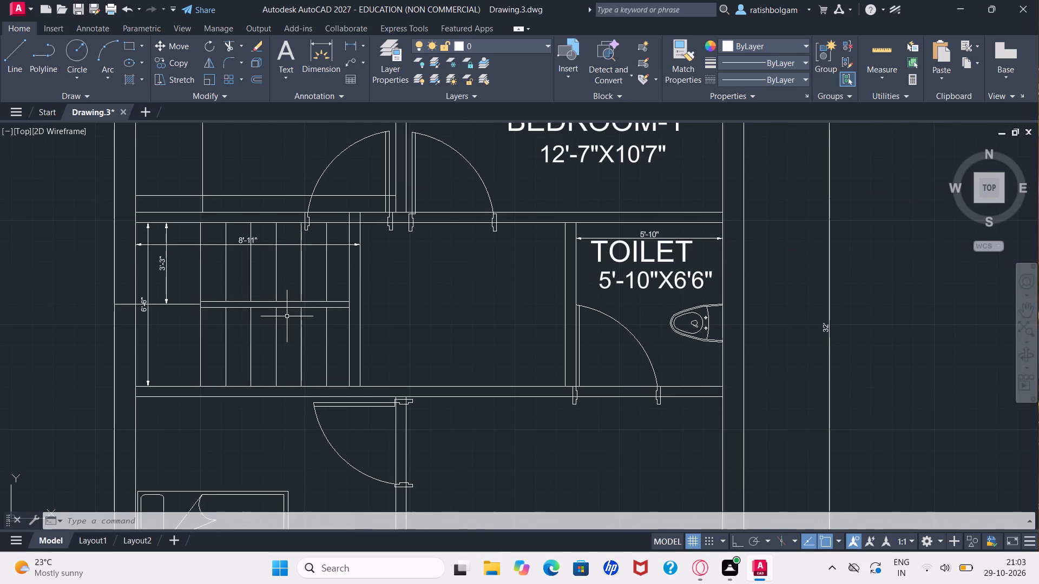
ctrl+scroll(287, 316, down, 1)
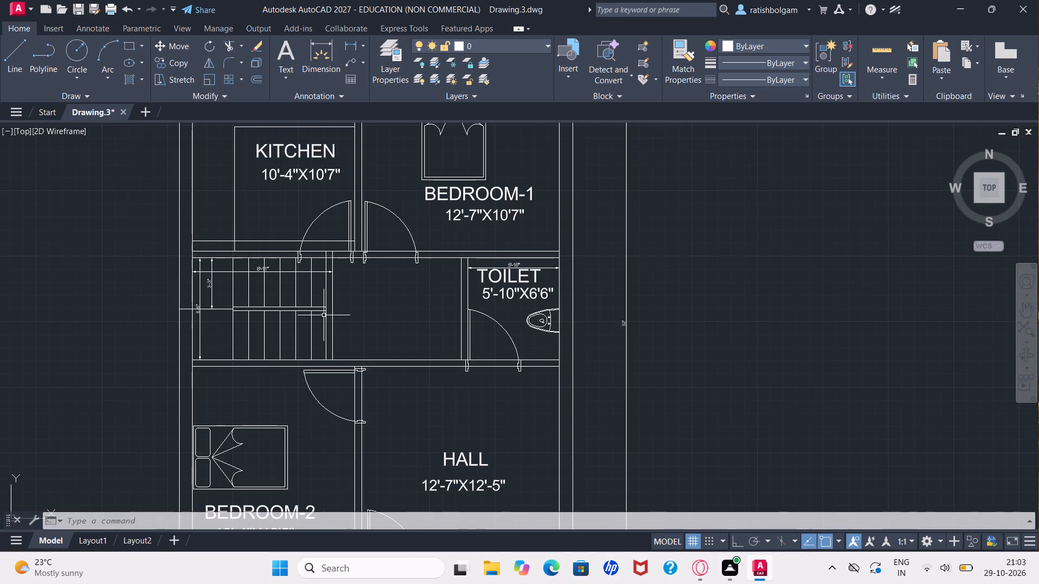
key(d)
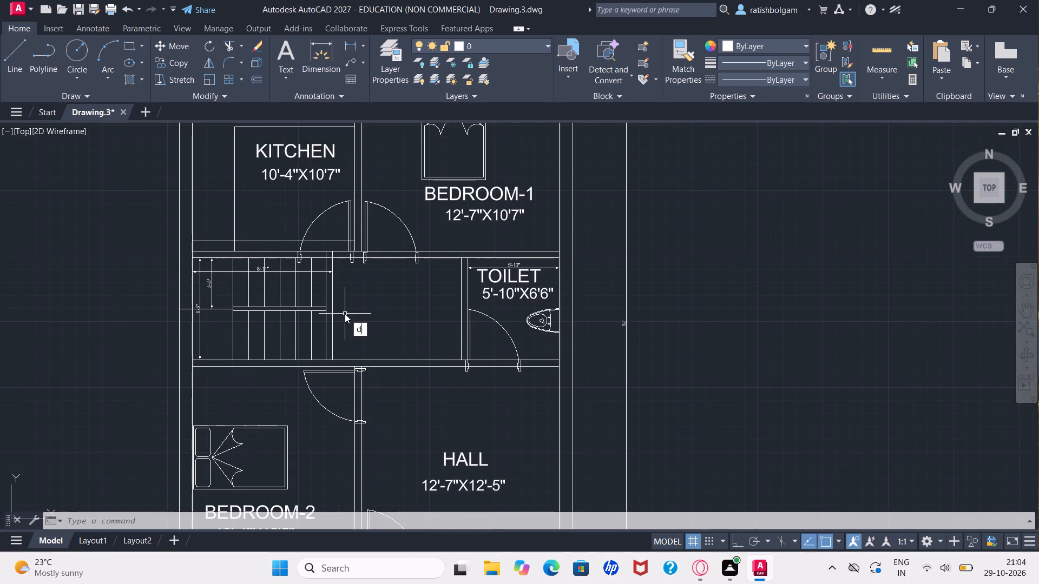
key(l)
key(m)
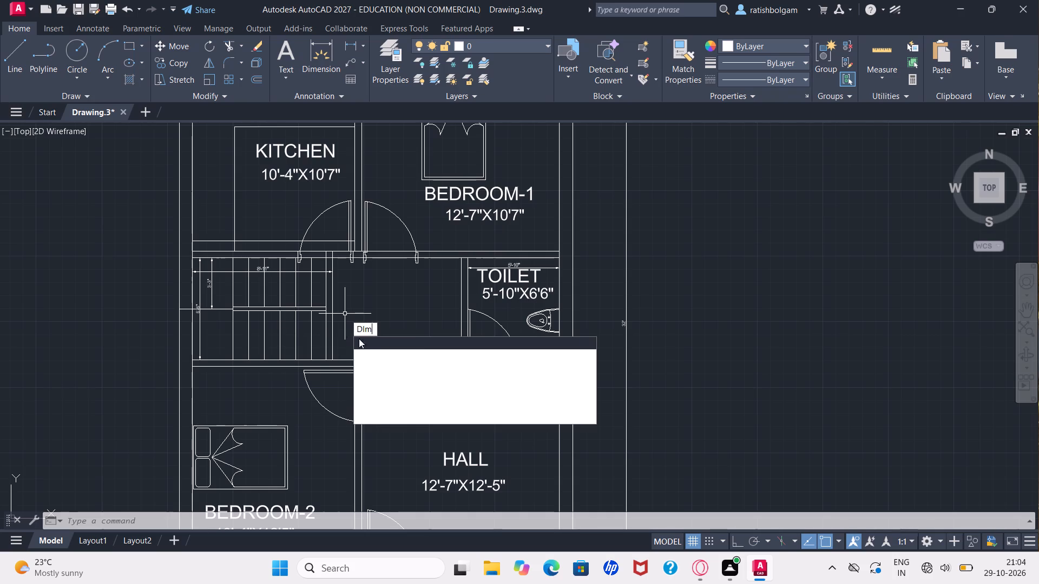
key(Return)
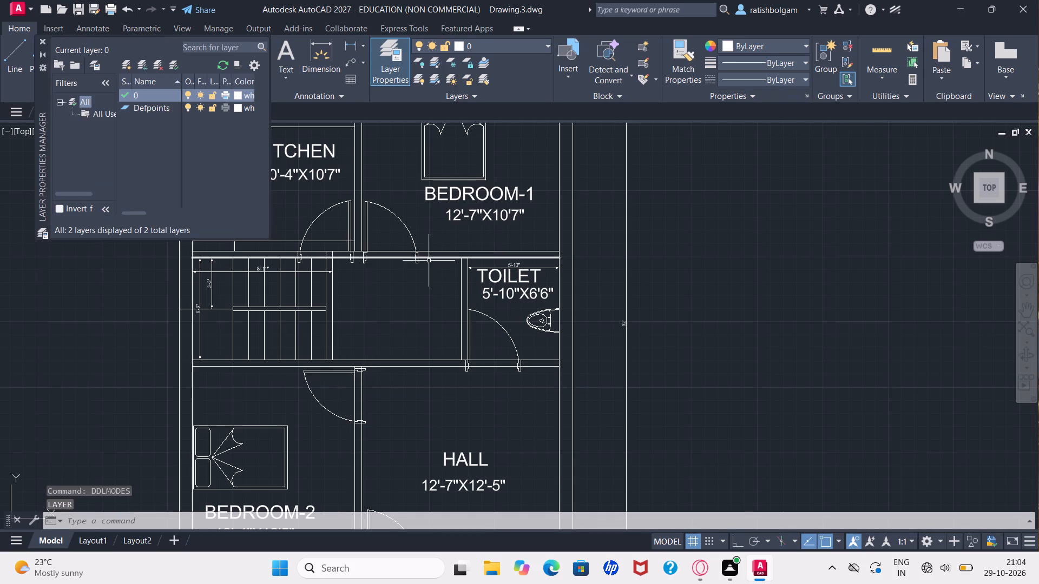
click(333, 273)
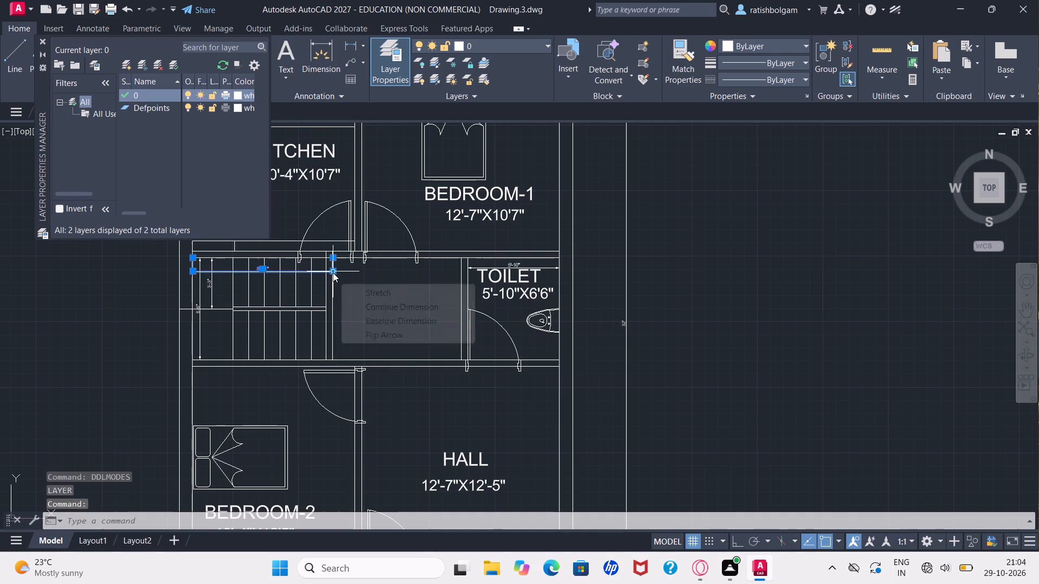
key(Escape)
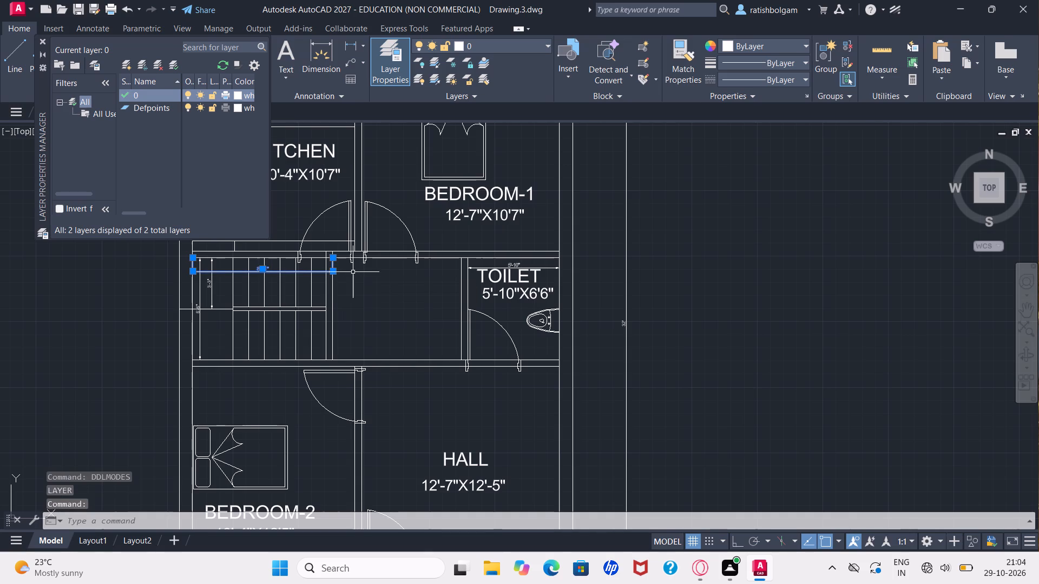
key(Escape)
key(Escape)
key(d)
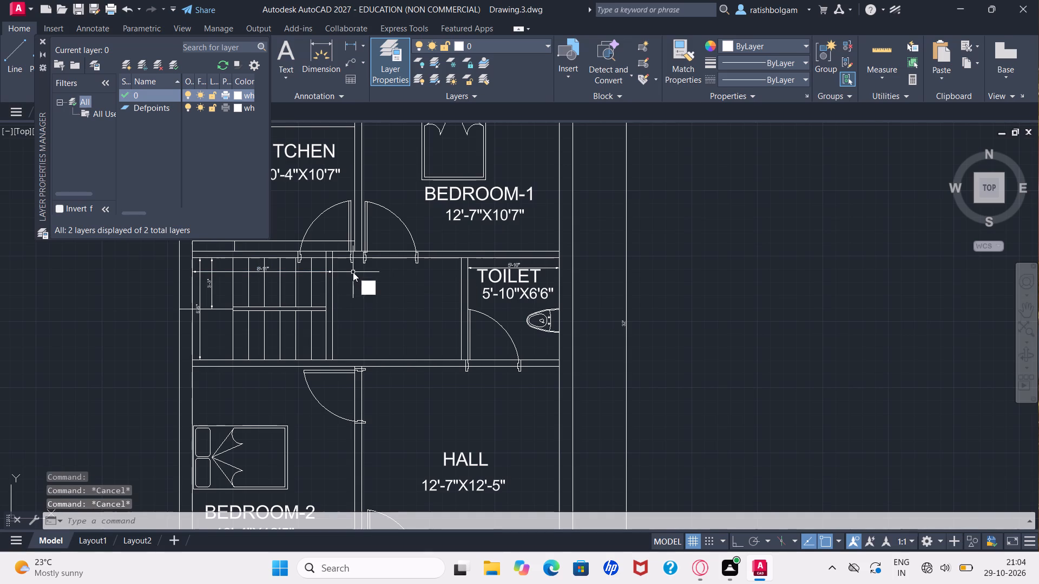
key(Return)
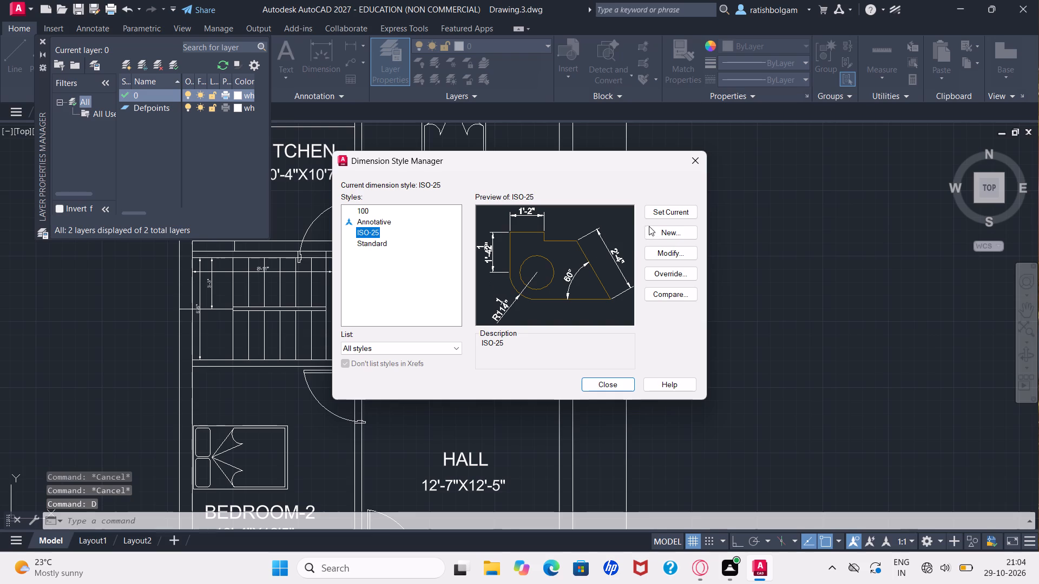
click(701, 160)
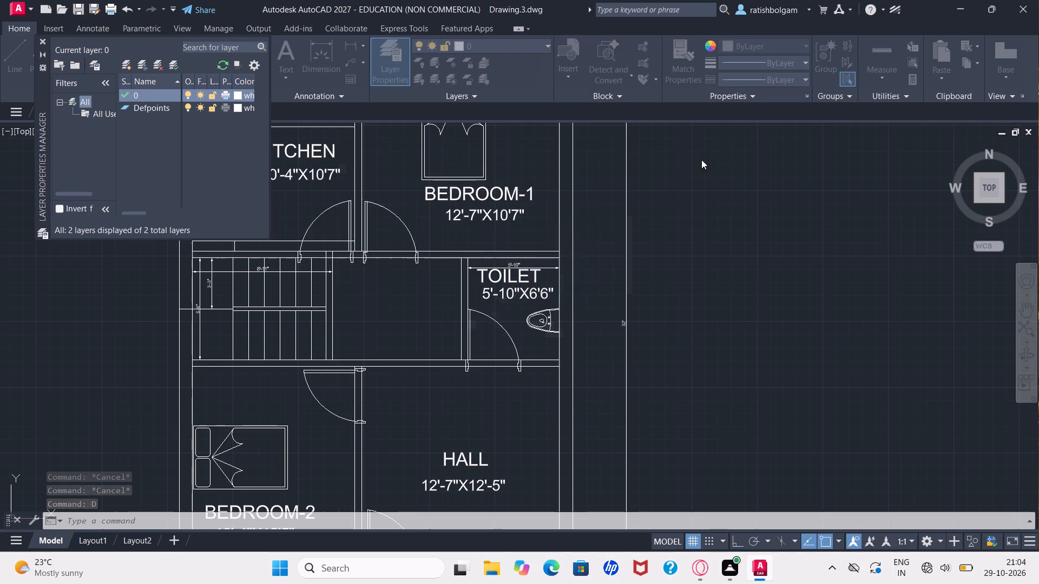
Modify the ISO-25 dimension style so its primary linear units have a precision of 0'-0", and set it as current.
key(d)
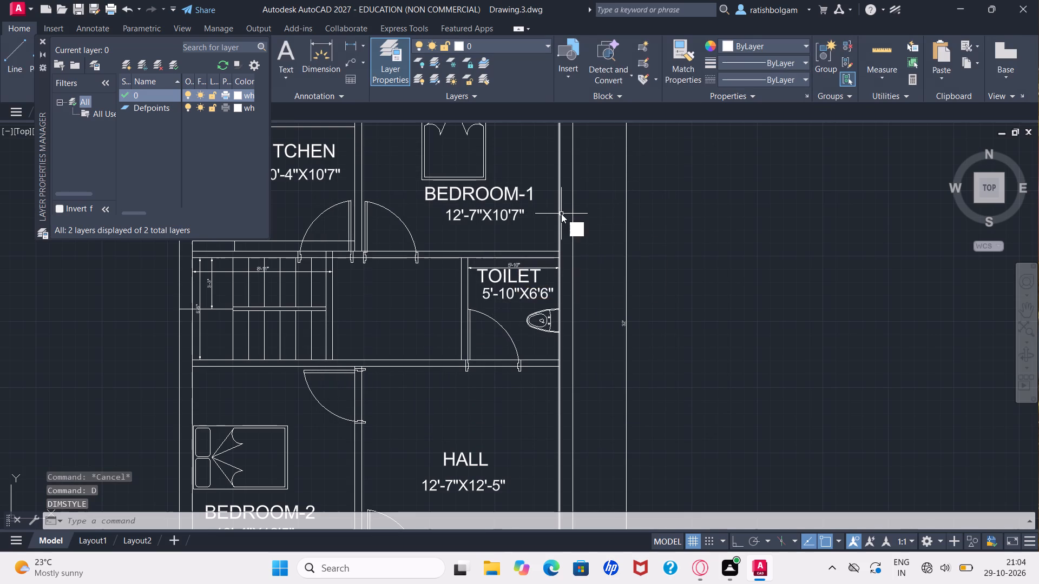
key(Return)
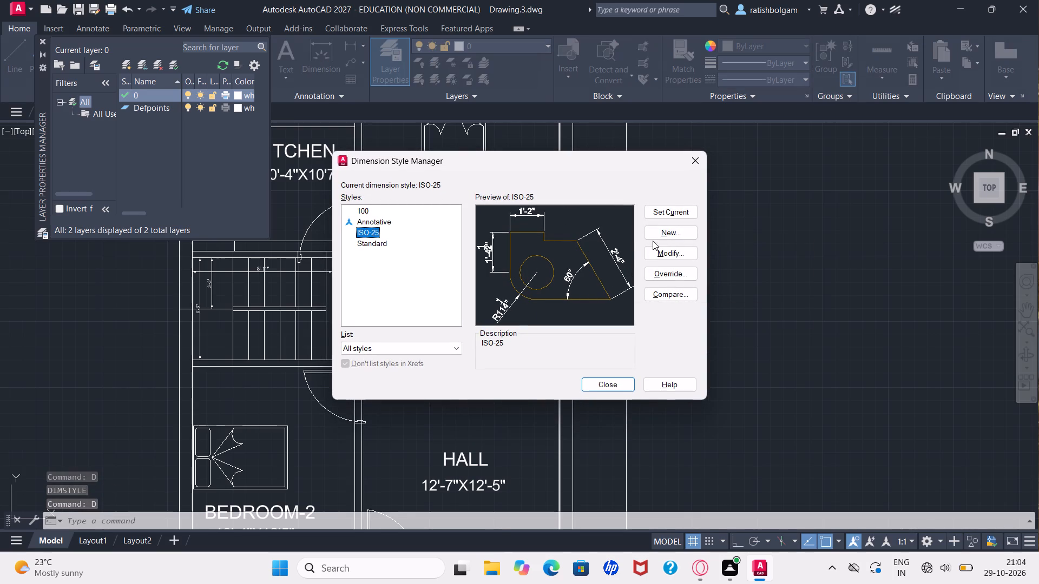
click(675, 254)
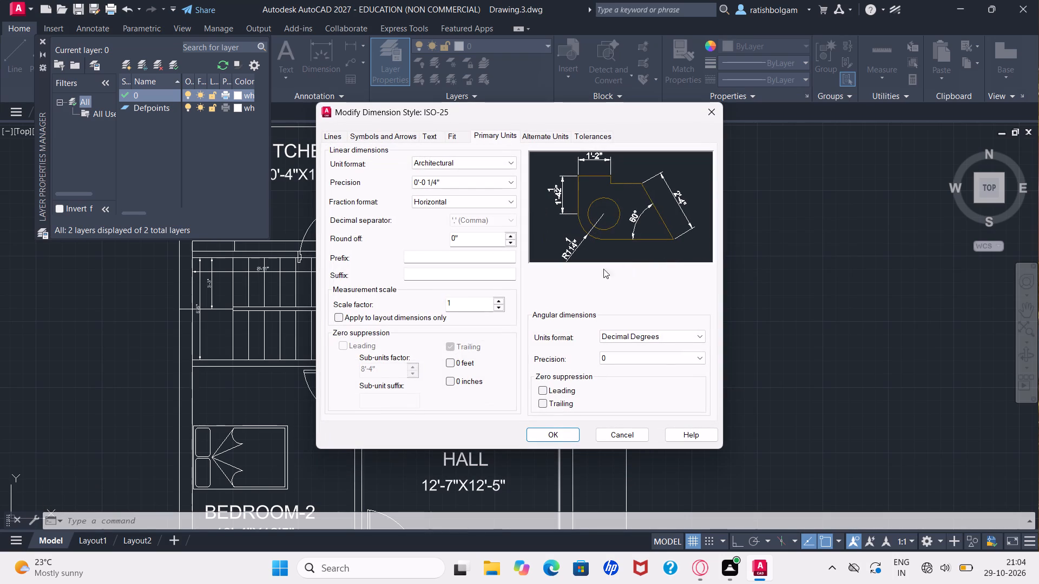
click(471, 182)
click(471, 190)
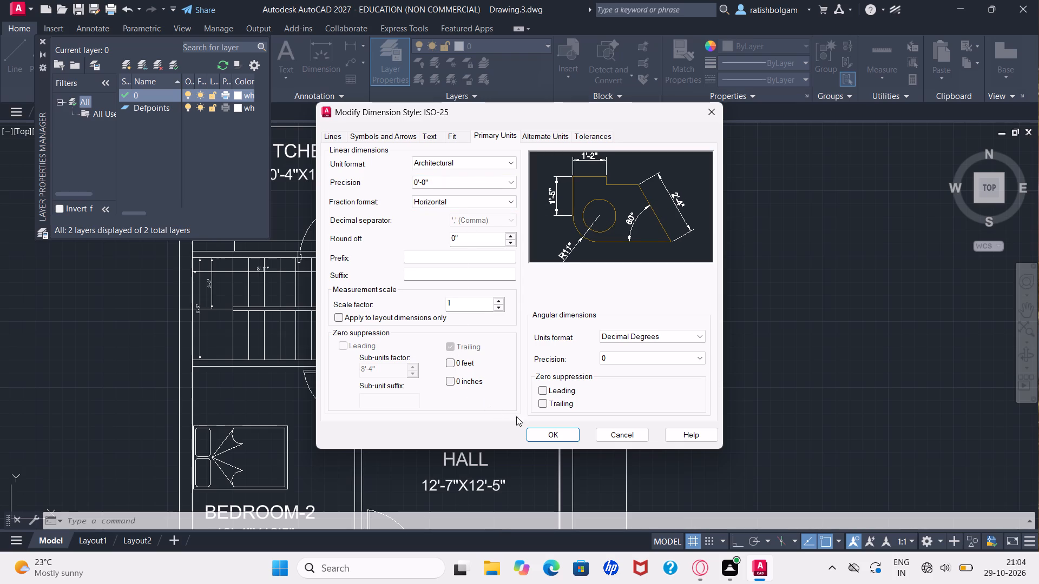
click(548, 429)
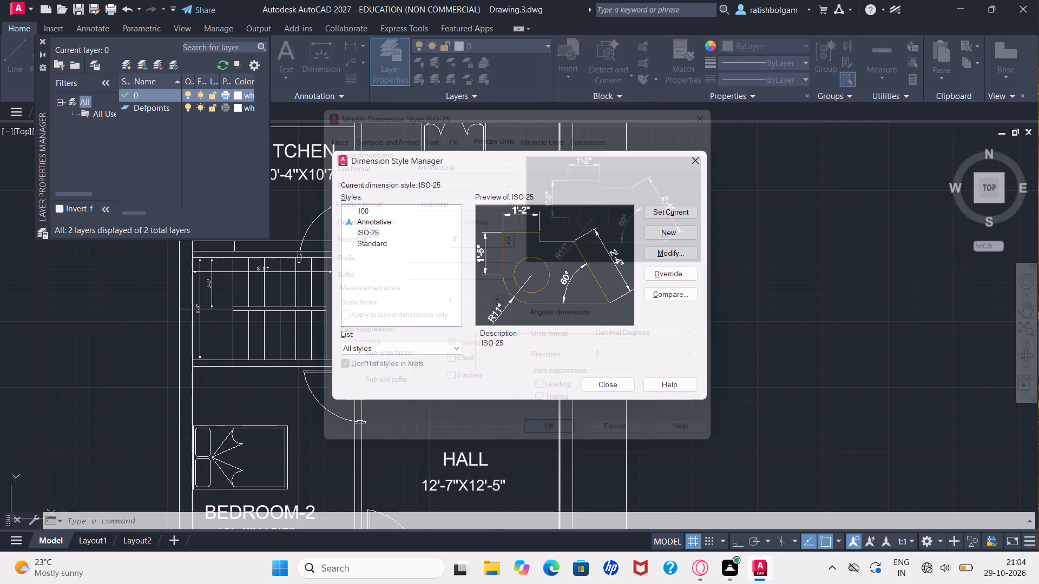
click(666, 213)
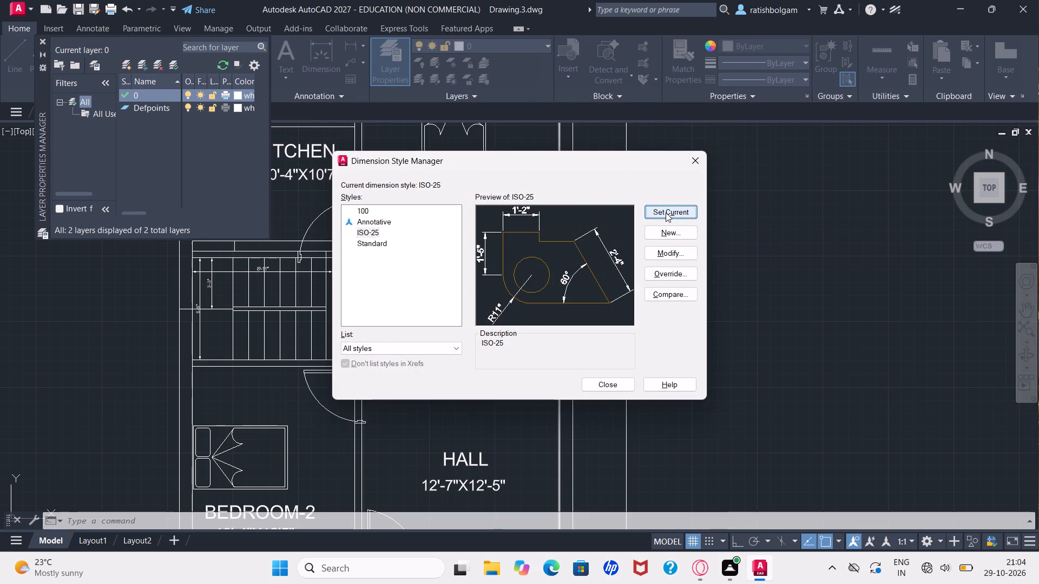
click(666, 213)
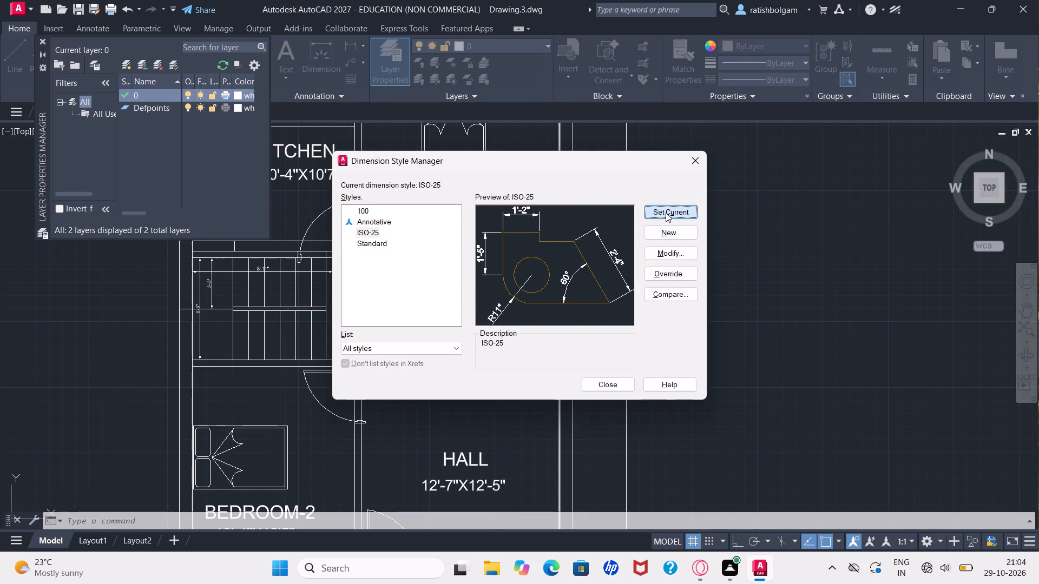
click(697, 158)
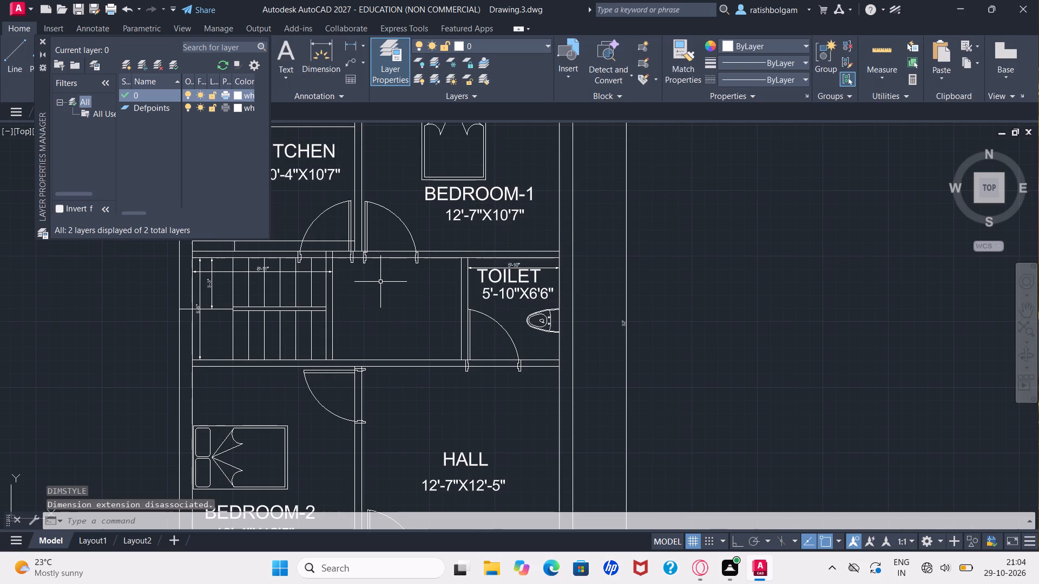
Dimension the passage's horizontal width between the staircase wall and the toilet wall, in line with the staircase width dimension.
key(d)
text(im)
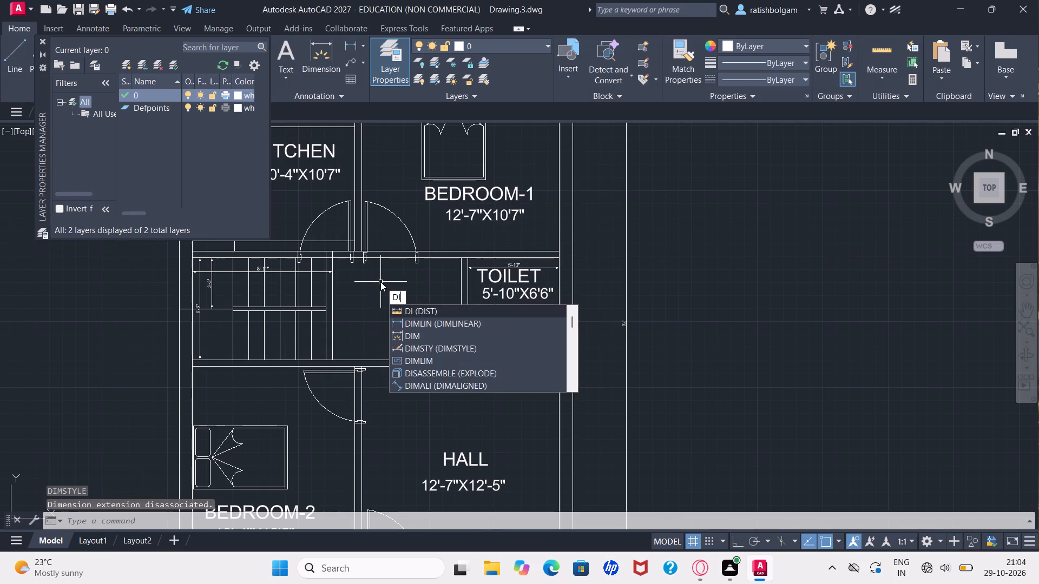
key(Return)
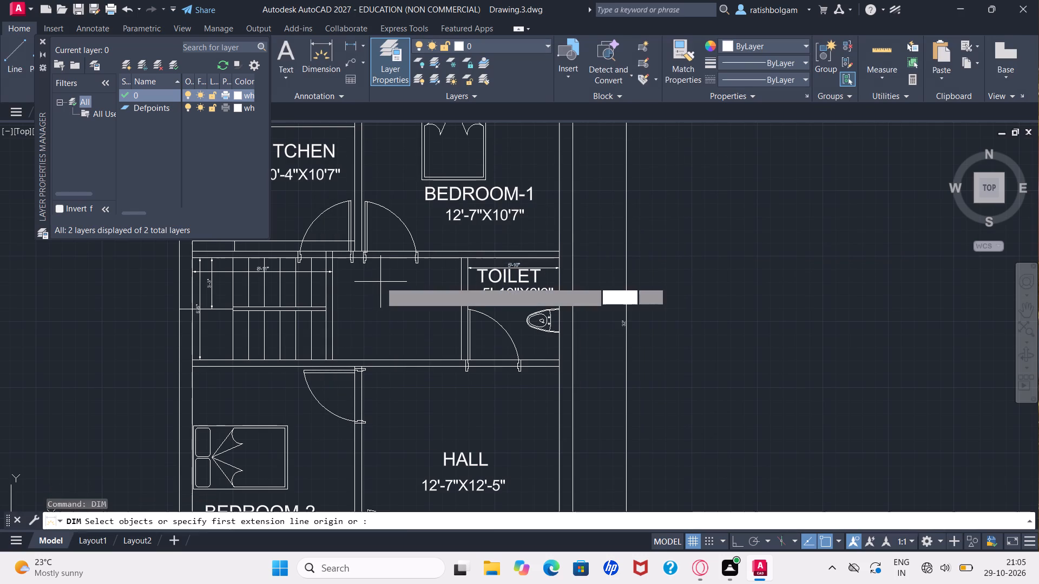
click(335, 271)
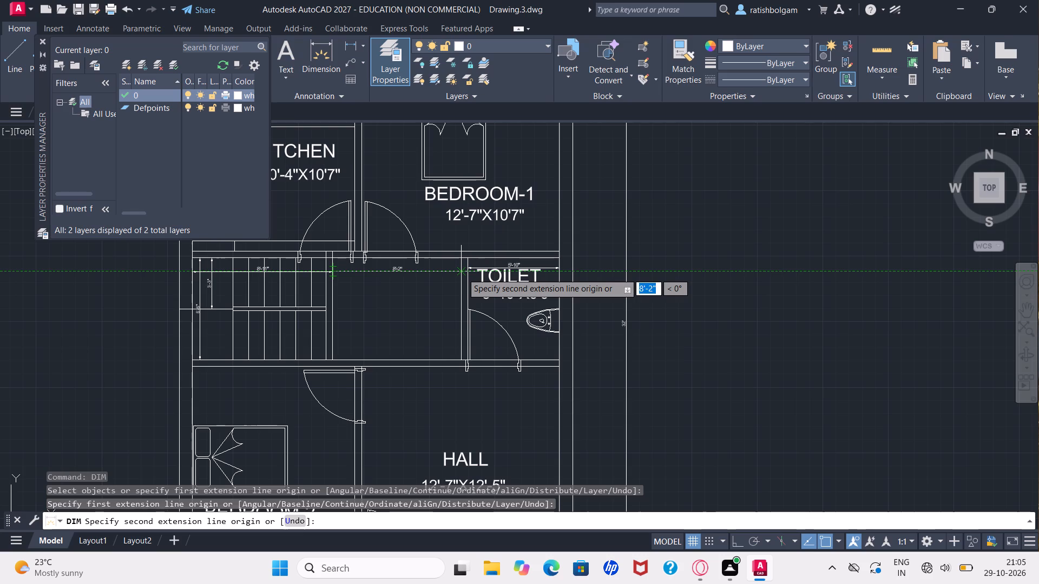
click(462, 275)
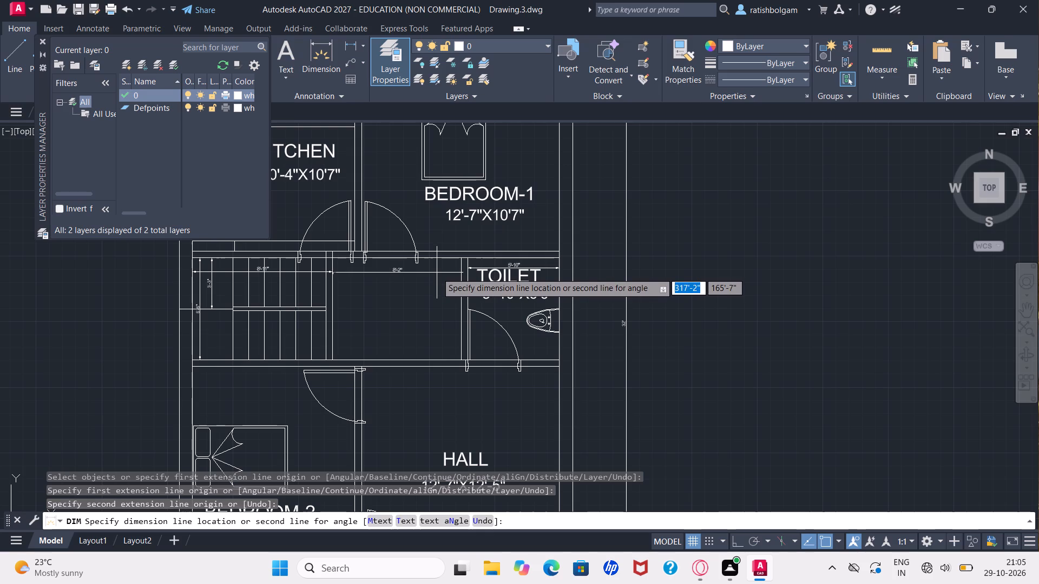
click(437, 273)
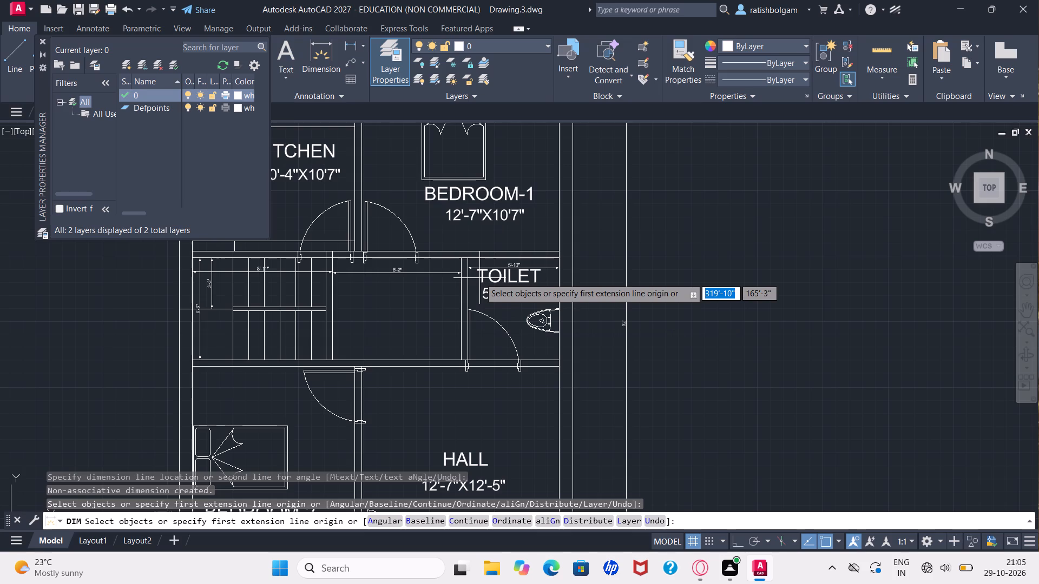
Delete the toilet's horizontal width dimension above the TOILET label.
ctrl+scroll(479, 278, up, 1)
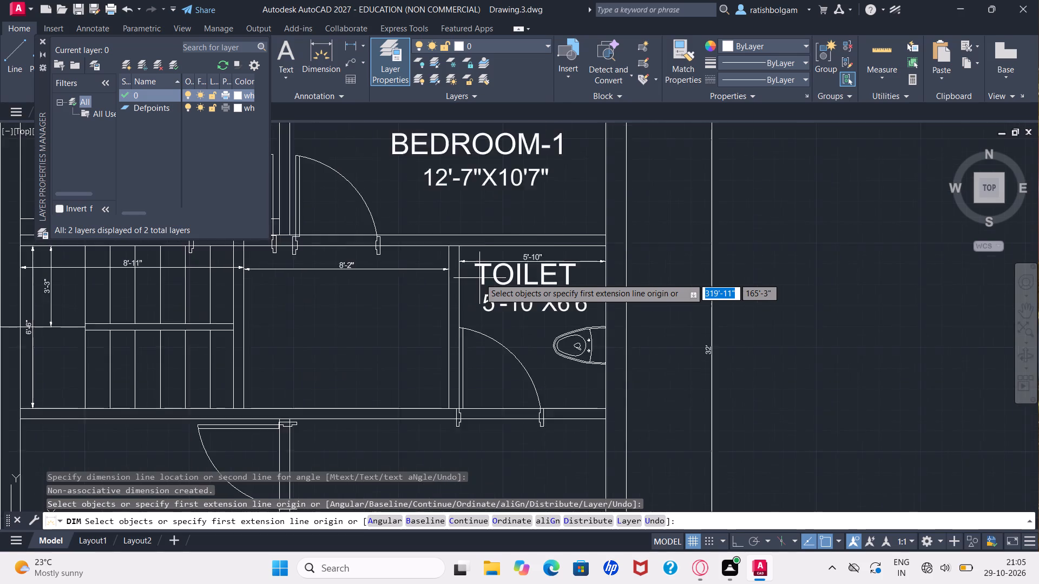
ctrl+scroll(479, 278, up, 2)
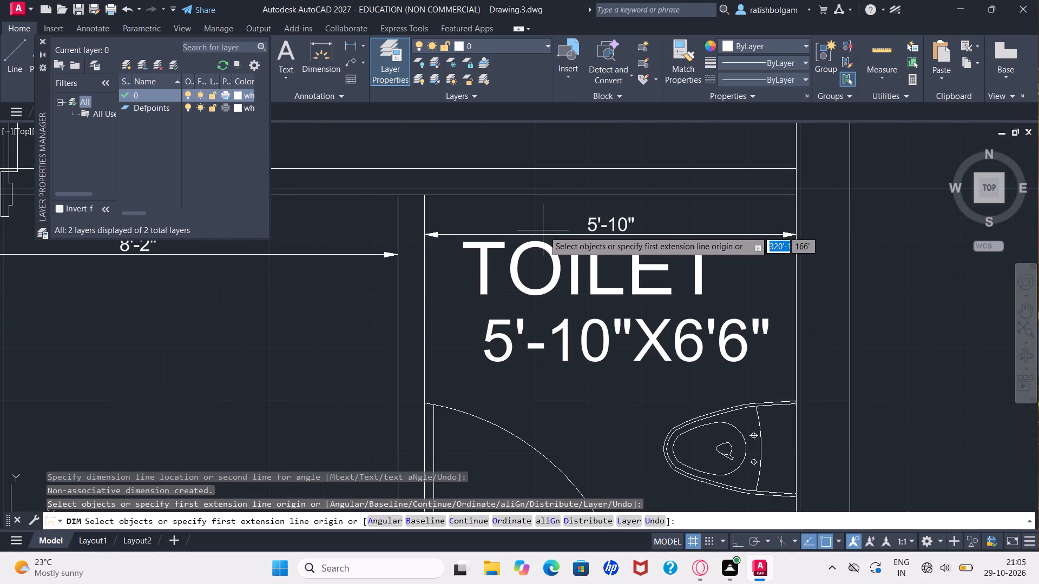
click(551, 234)
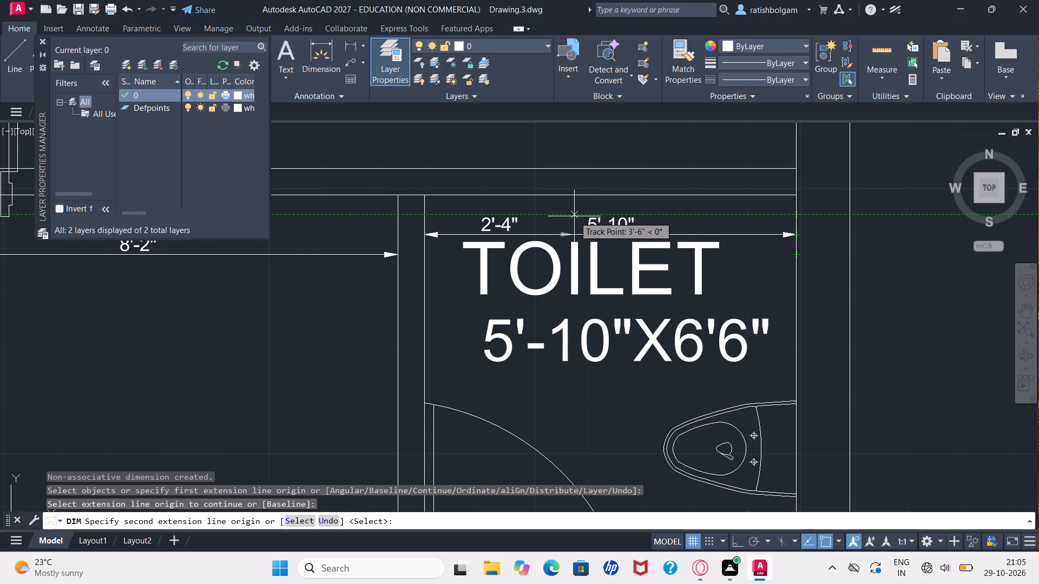
key(Escape)
key(Escape)
key(Escape)
key(Escape)
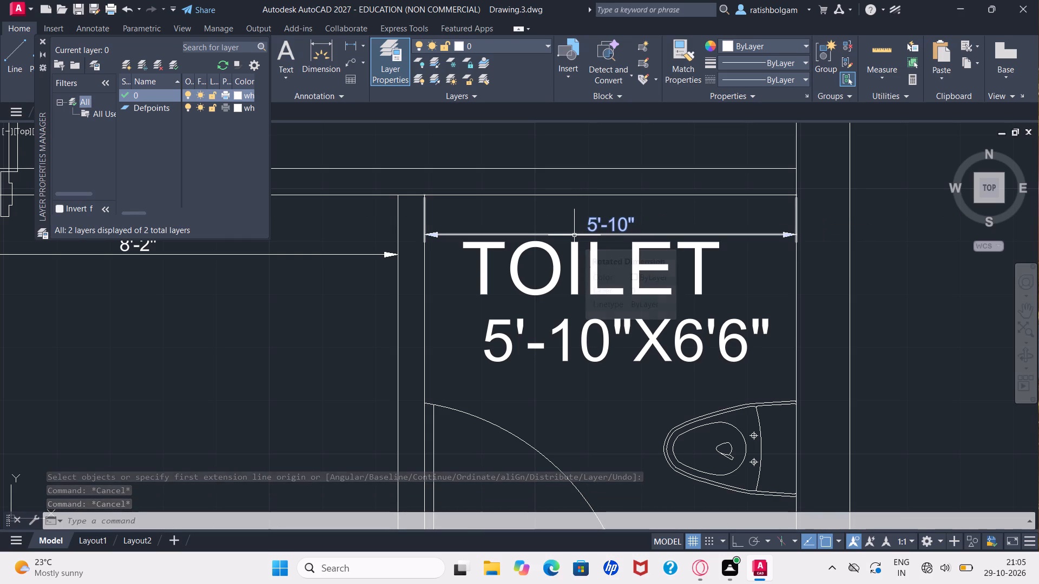
click(575, 234)
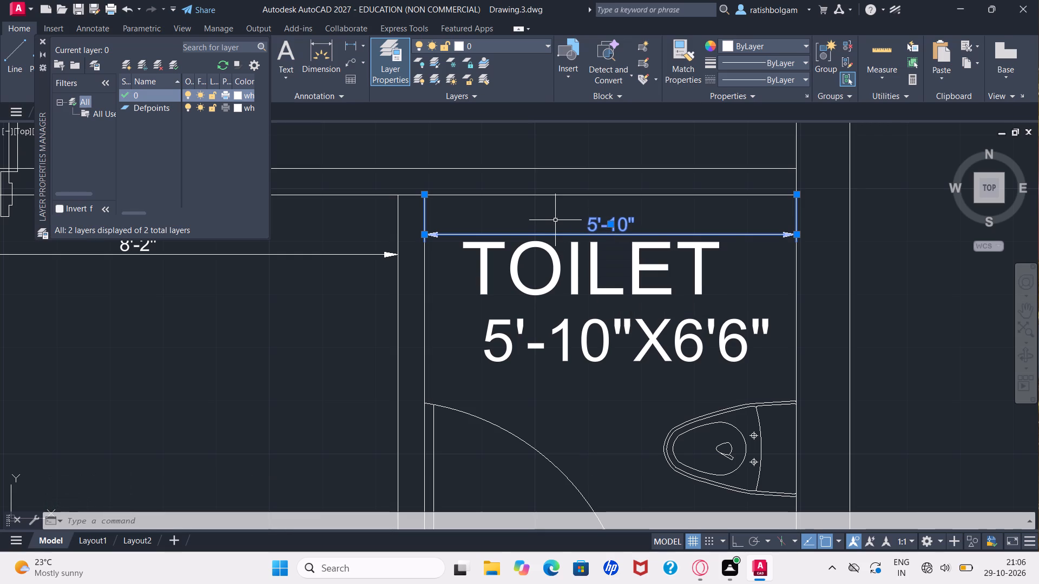
key(Escape)
key(Escape)
key(Escape)
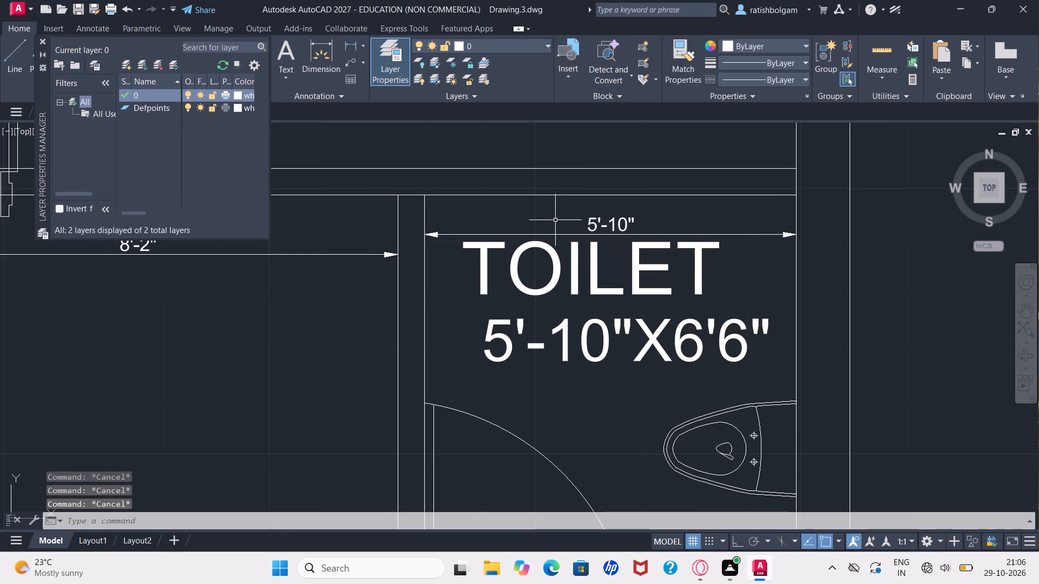
click(602, 231)
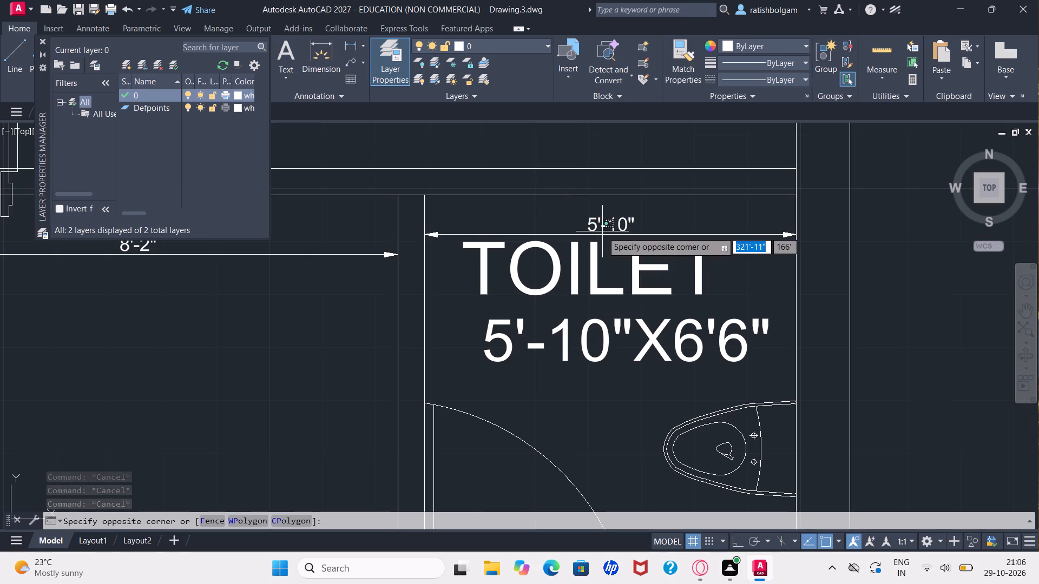
key(Escape)
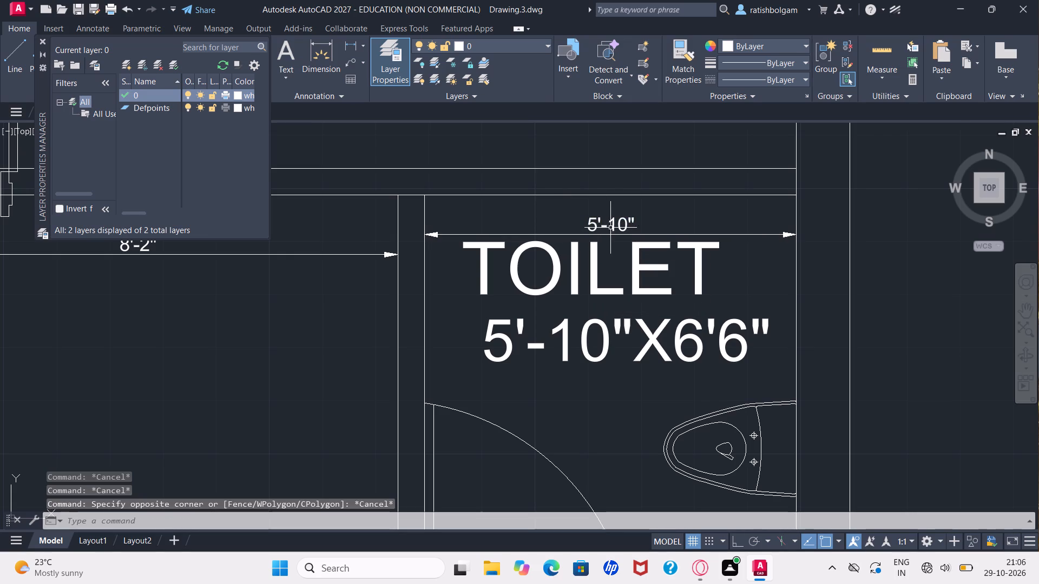
click(610, 223)
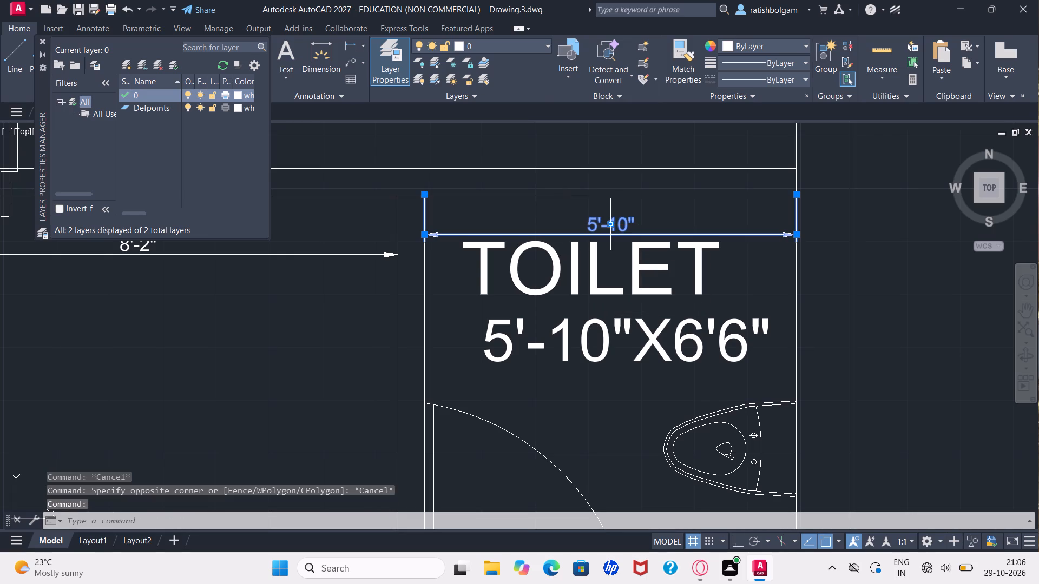
key(Delete)
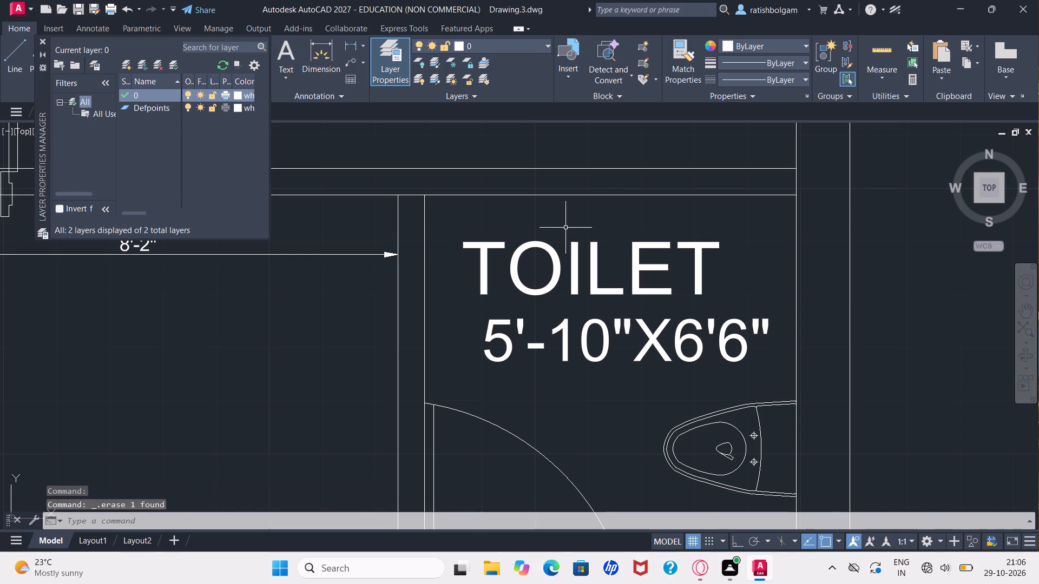
Examine the floor plan's dimensions around the staircase, passage and toilet, the upper part of Bedroom-2 and Hall, and the Kitchen and Bedroom-1.
ctrl+scroll(565, 228, down, 3)
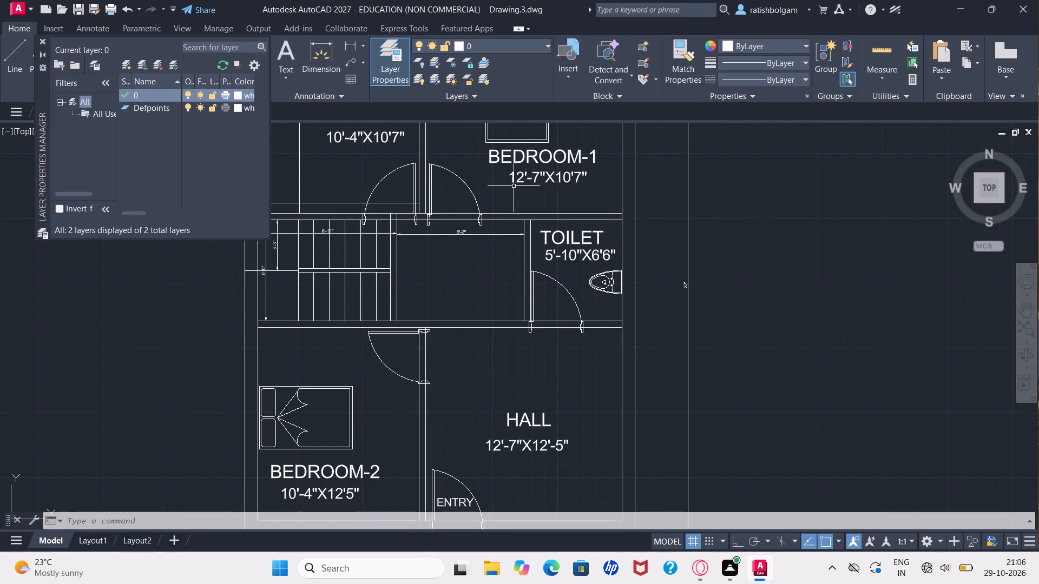
key(Escape)
key(Escape)
key(Escape)
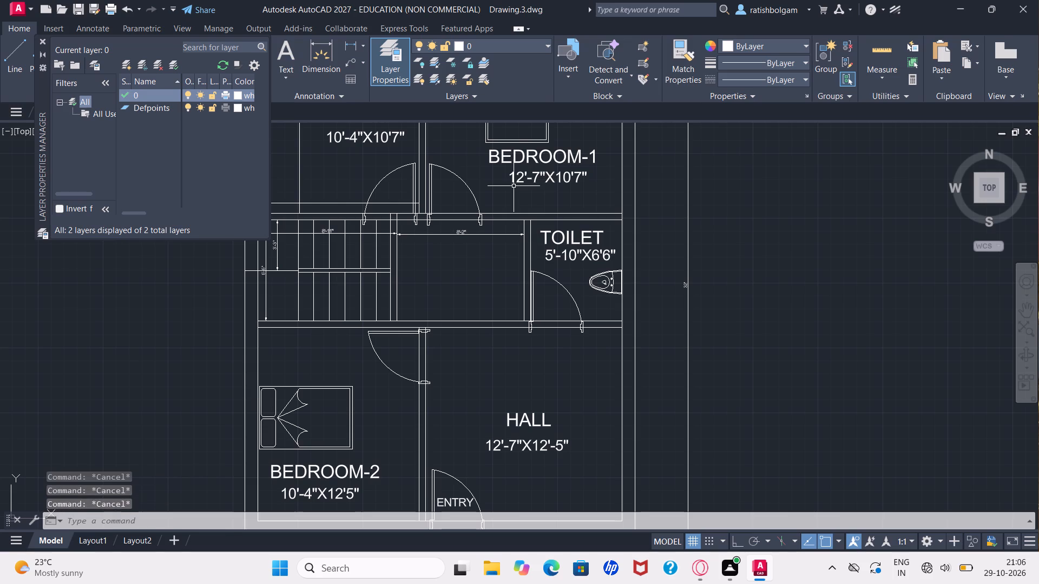
key(p)
key(Return)
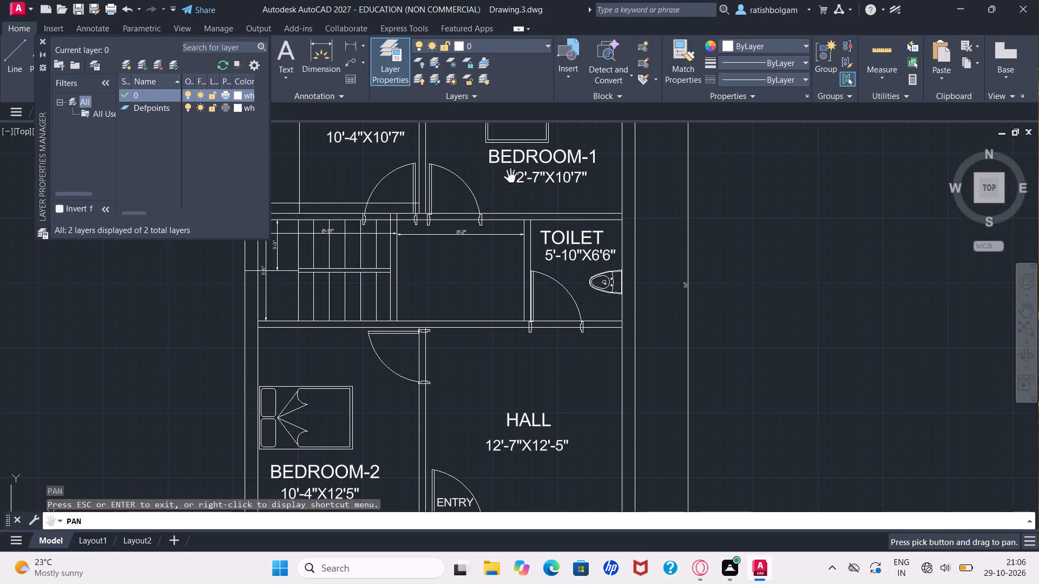
drag(510, 176, 563, 288)
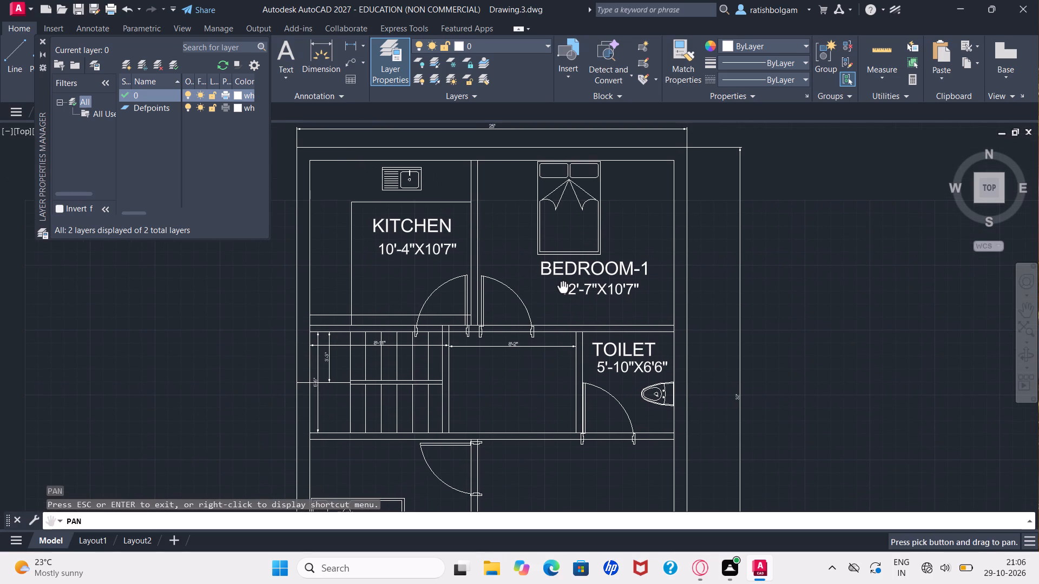
drag(562, 244, 576, 278)
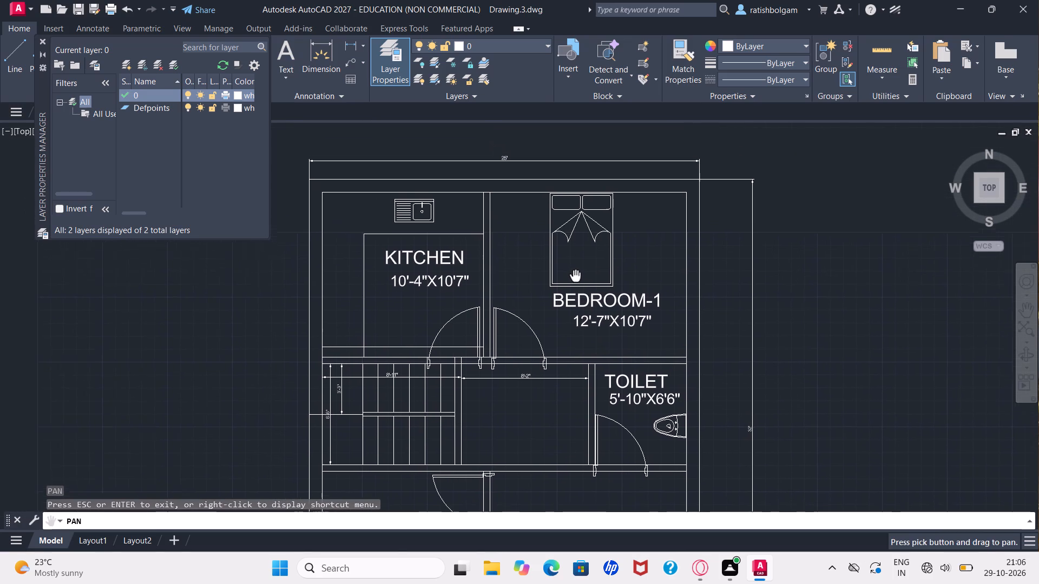
drag(576, 278, 578, 282)
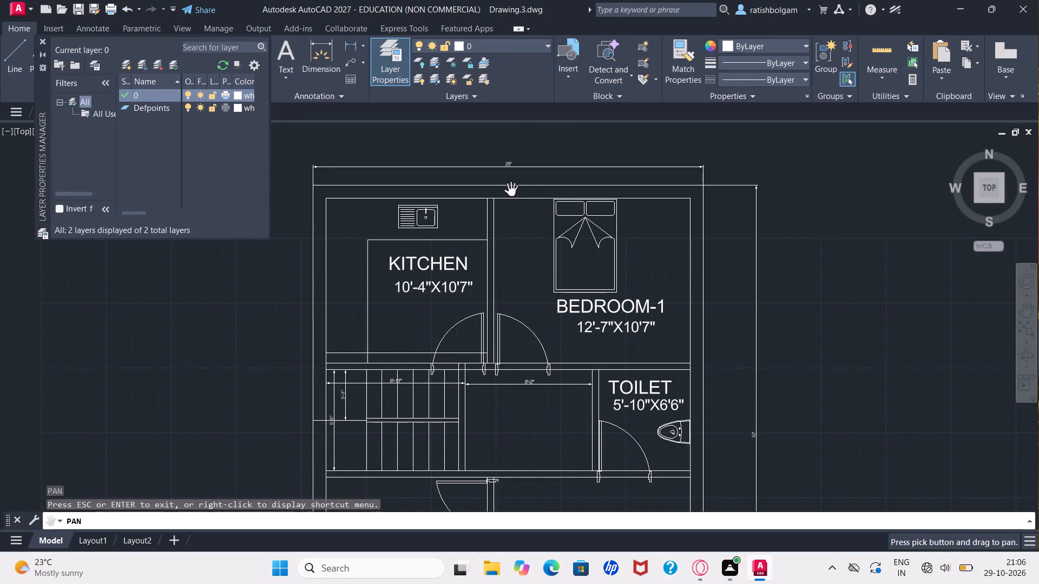
key(Escape)
key(Escape)
key(Escape)
key(Escape)
key(Escape)
key(Escape)
key(Escape)
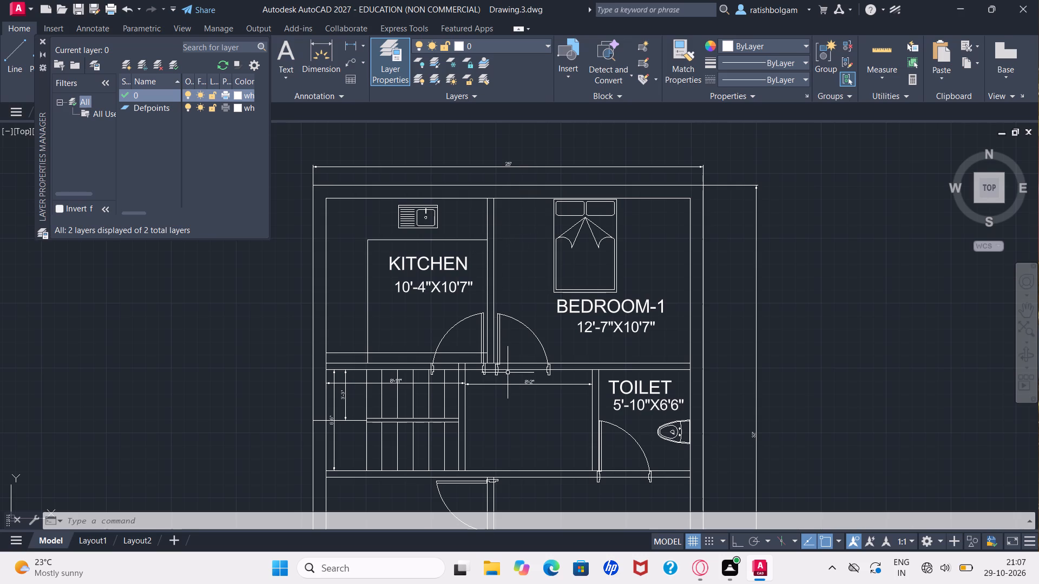
key(p)
key(Return)
drag(502, 414, 504, 369)
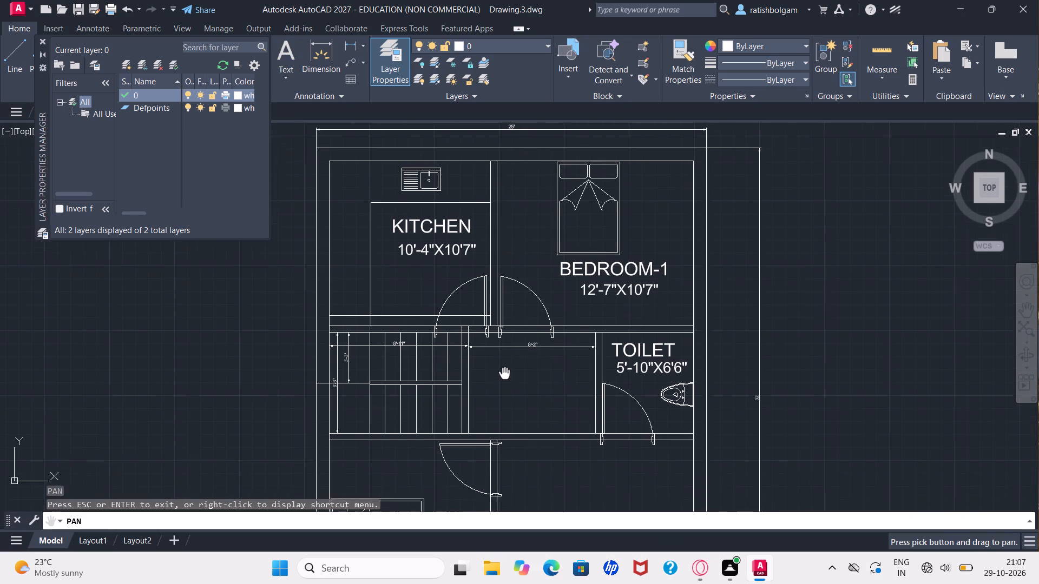
drag(504, 369, 505, 292)
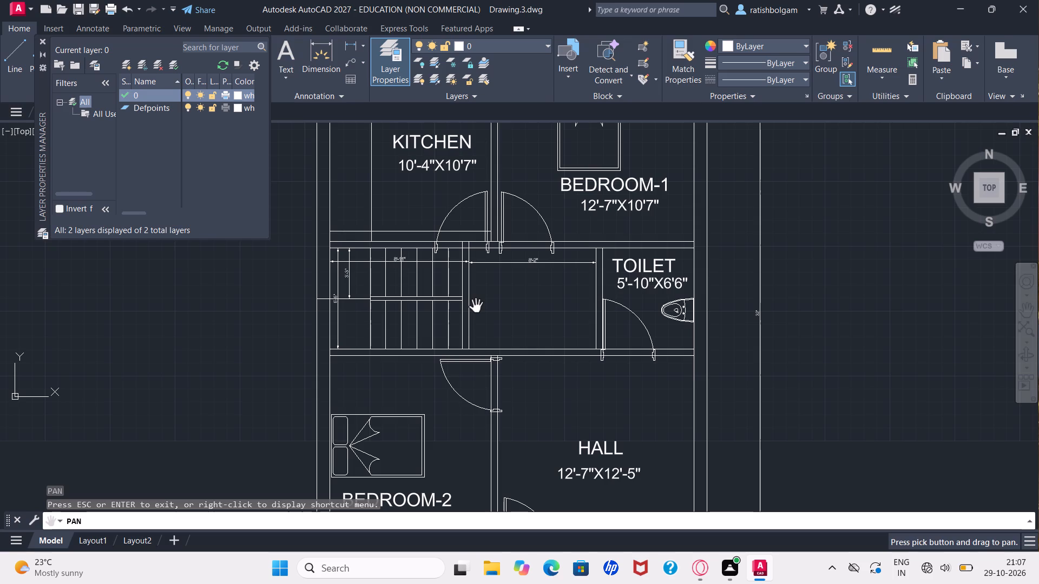
drag(488, 219, 510, 359)
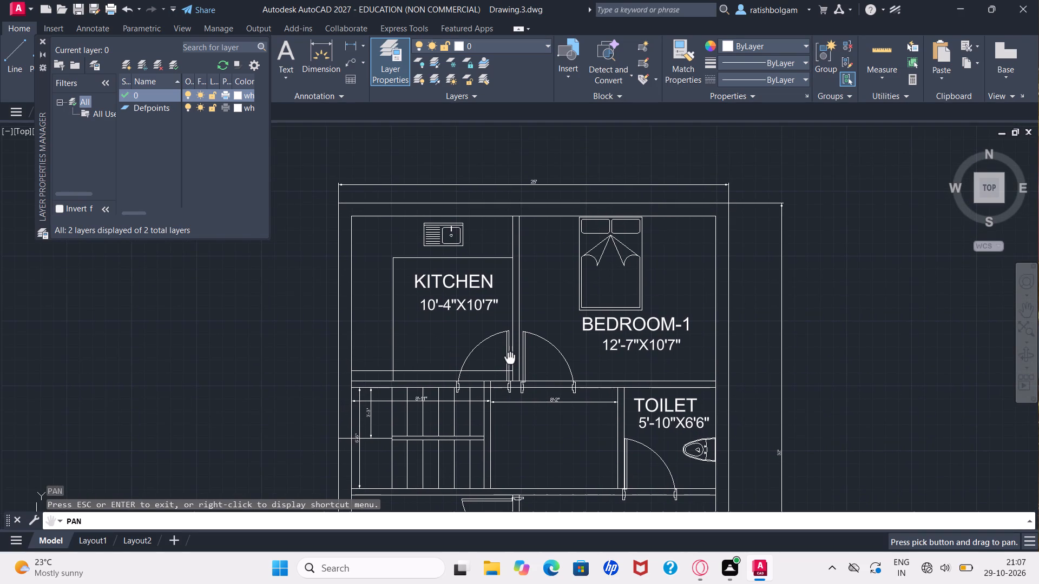
drag(479, 297, 483, 355)
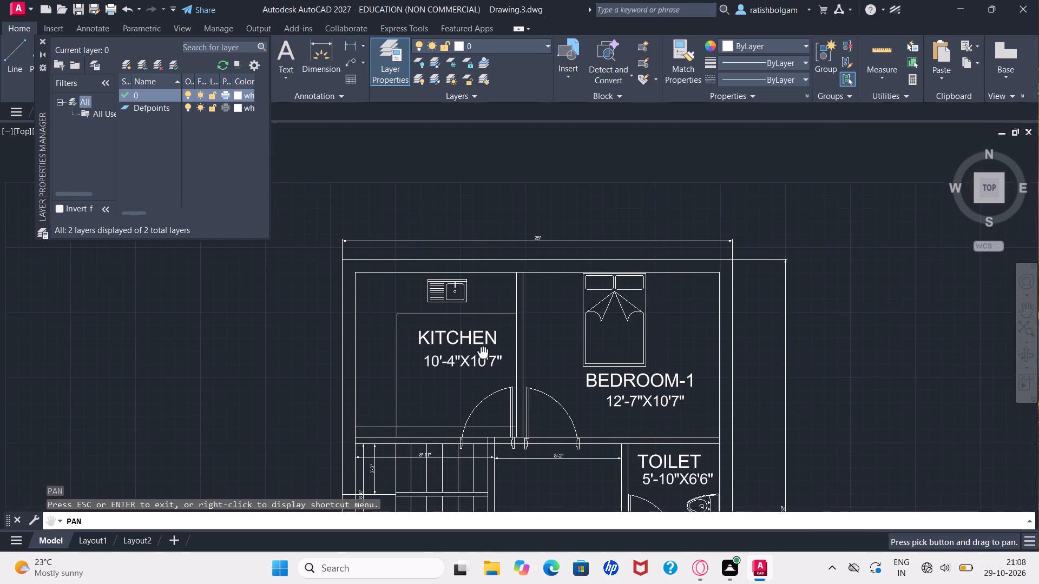
drag(483, 355, 483, 354)
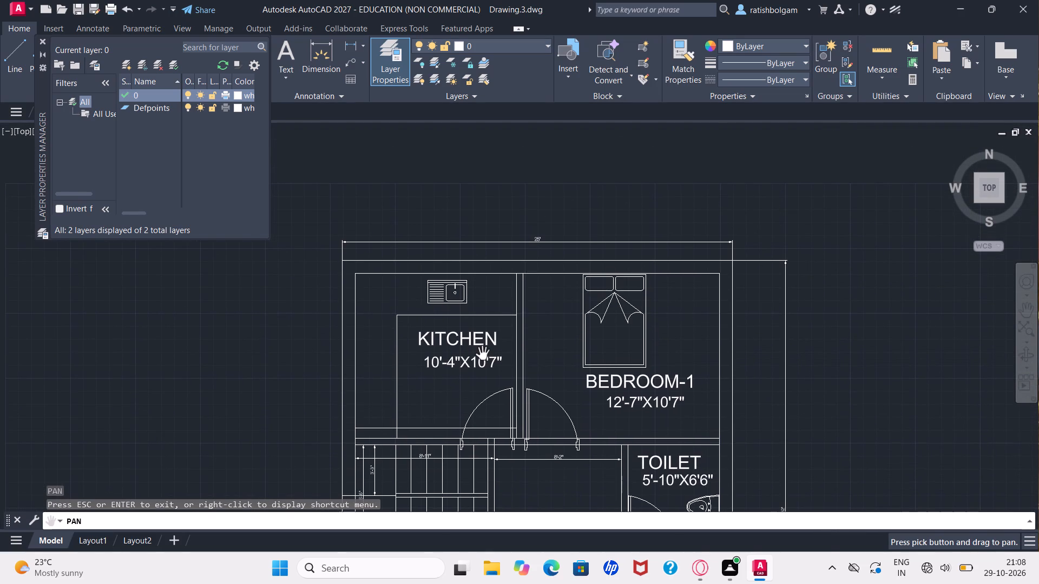
key(Escape)
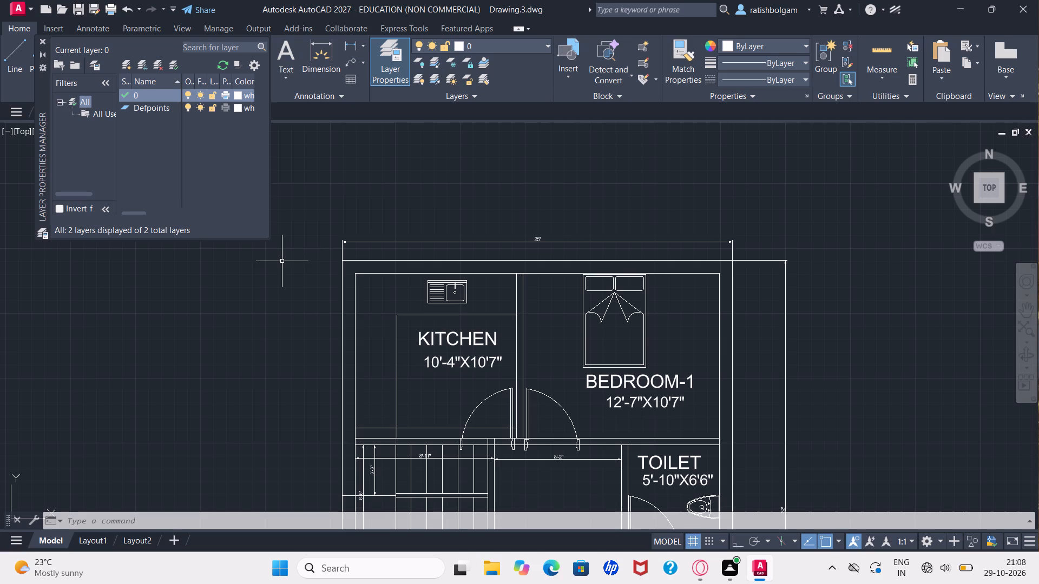
key(Escape)
key(Escape)
key(Escape)
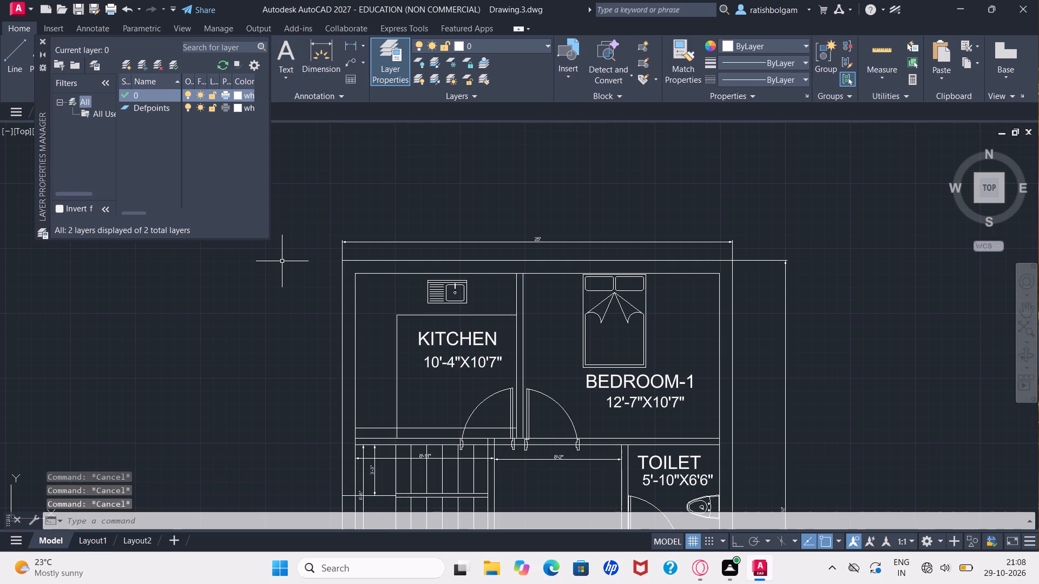
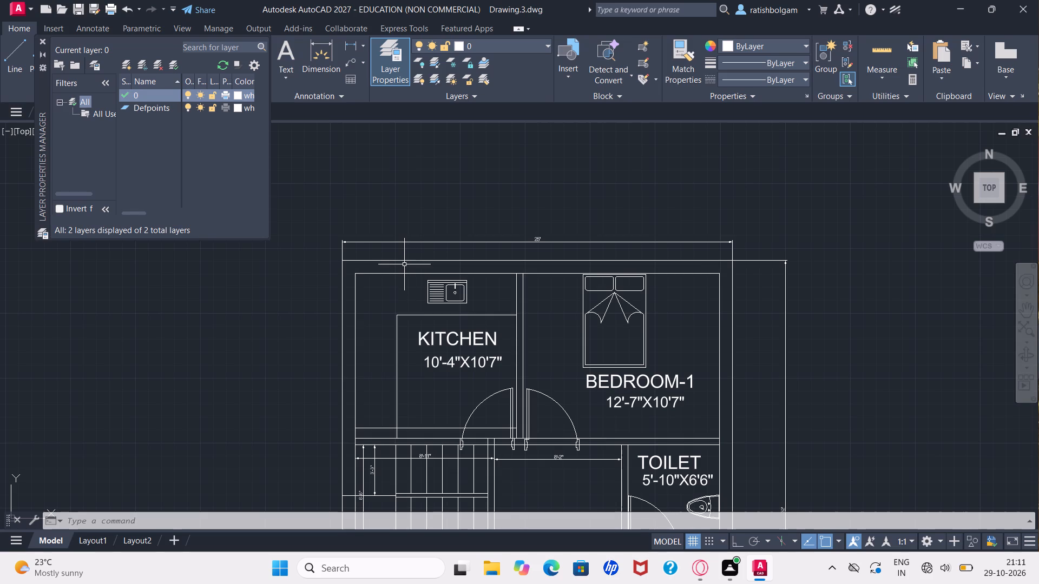
Turn off object snap for placing a line freely on the Kitchen's upper wall.
key(l)
key(Return)
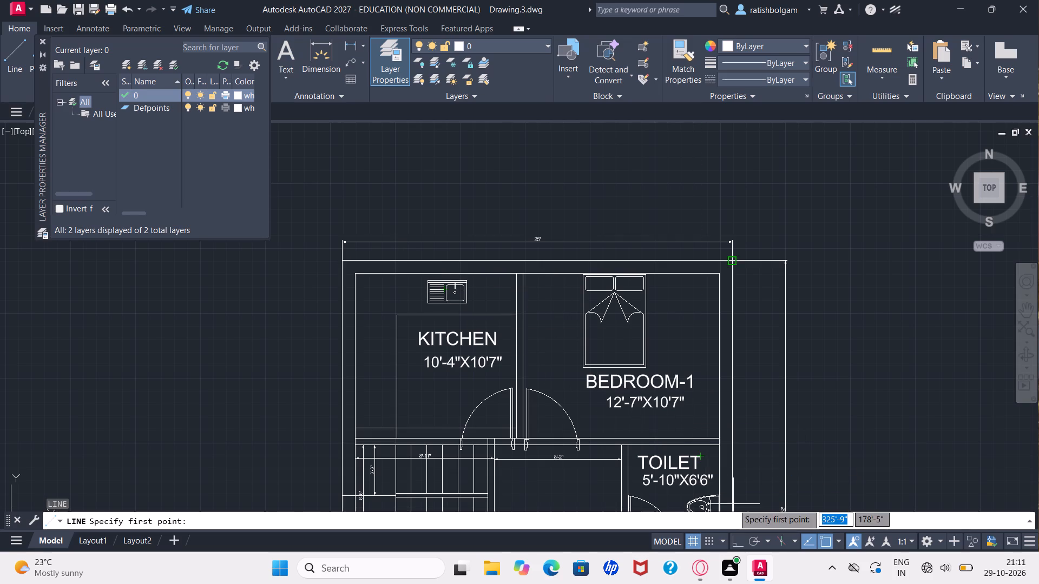
click(823, 538)
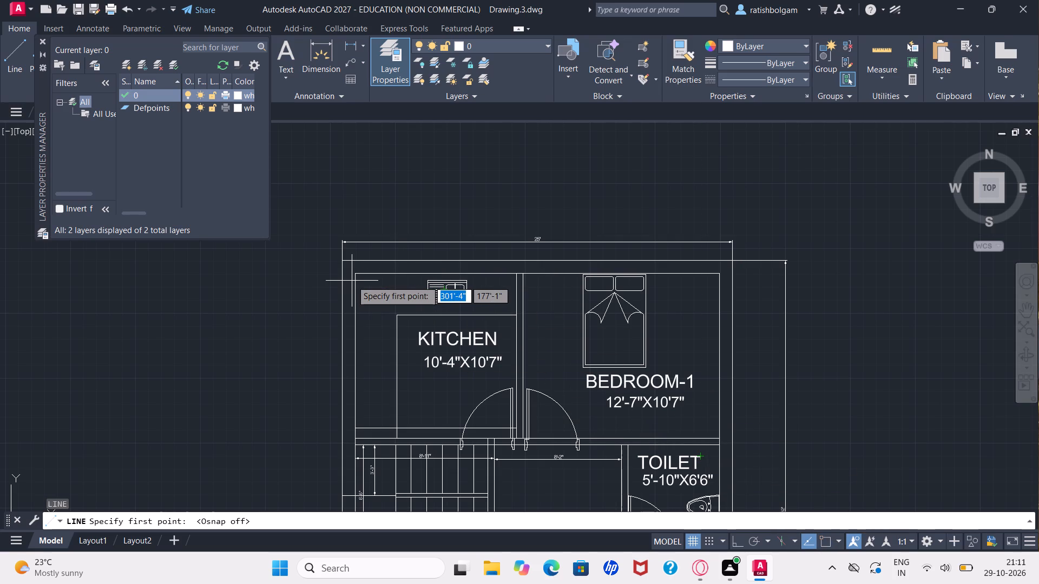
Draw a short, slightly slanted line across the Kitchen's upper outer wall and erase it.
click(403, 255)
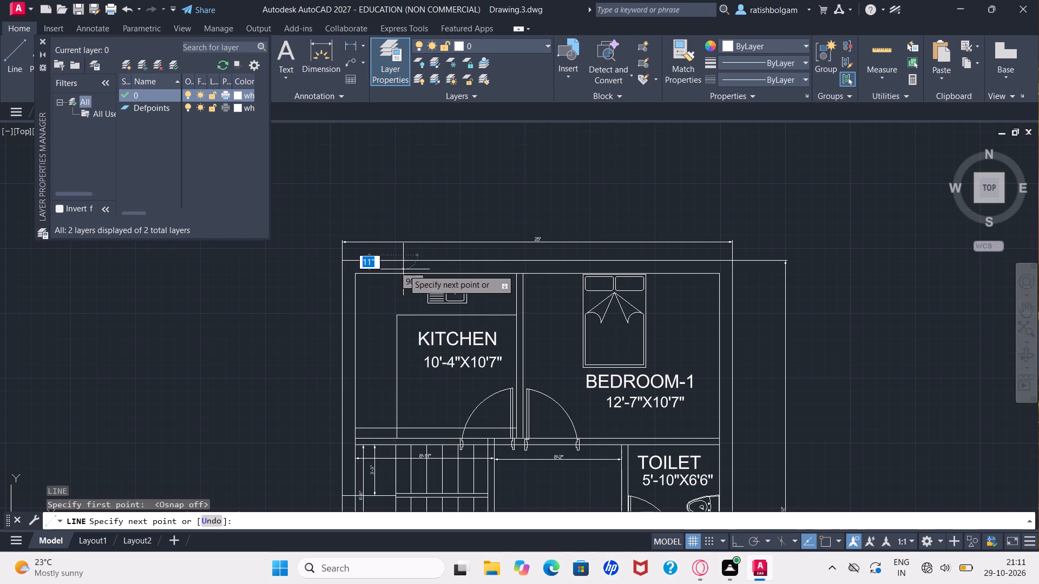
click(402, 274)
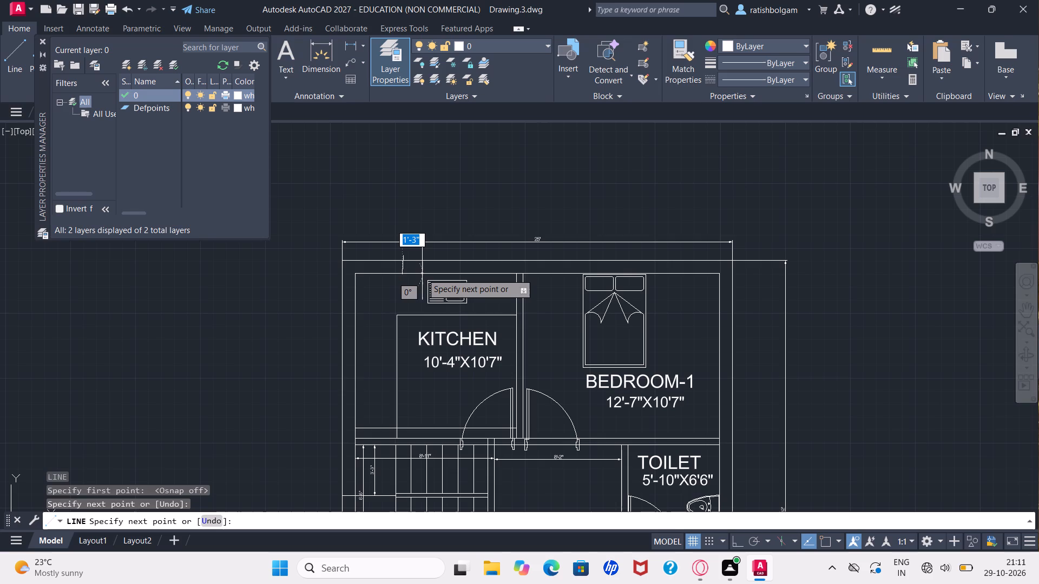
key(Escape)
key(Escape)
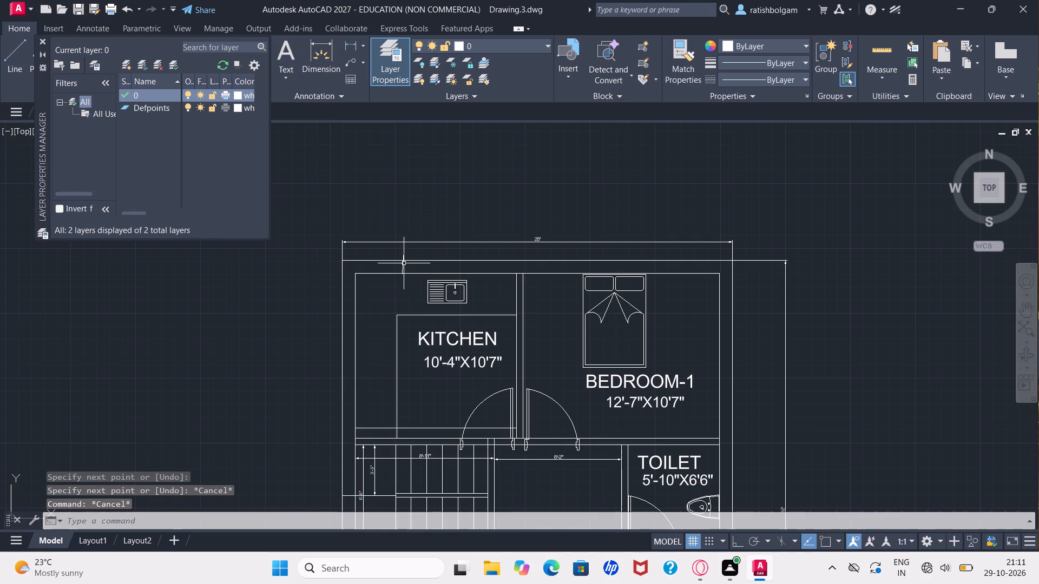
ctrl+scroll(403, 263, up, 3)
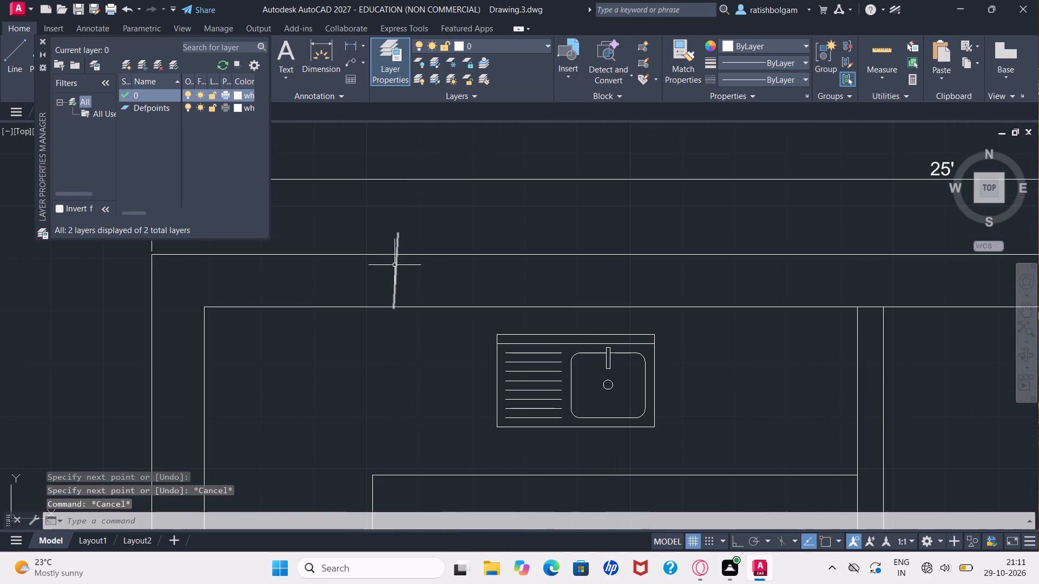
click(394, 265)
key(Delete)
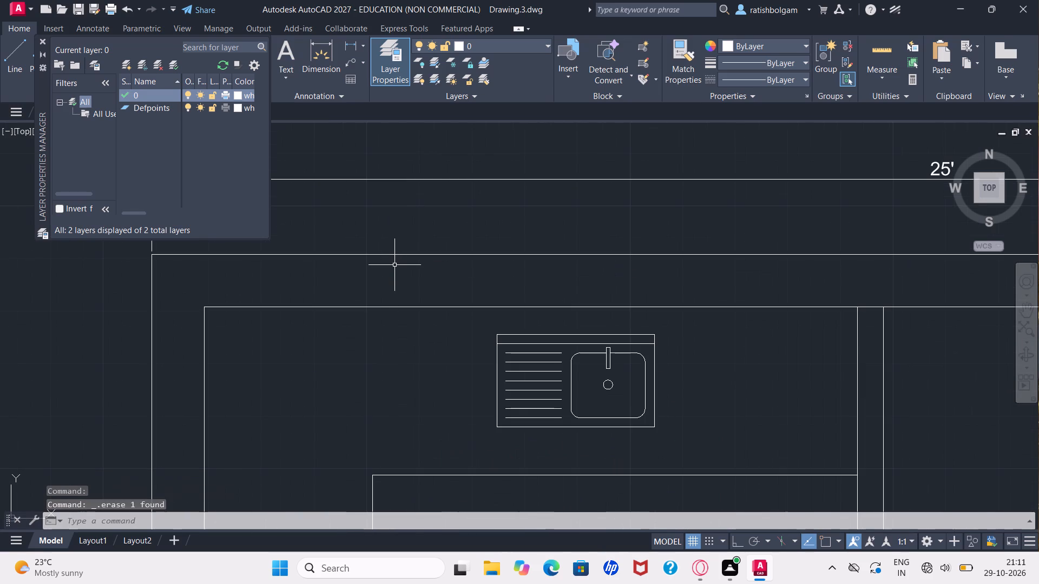
Turn on Ortho mode and draw a vertical line about 1'-2" long across the Kitchen's upper outer wall, left of the sink.
scroll(394, 265, left, 1)
ctrl+scroll(394, 265, down, 3)
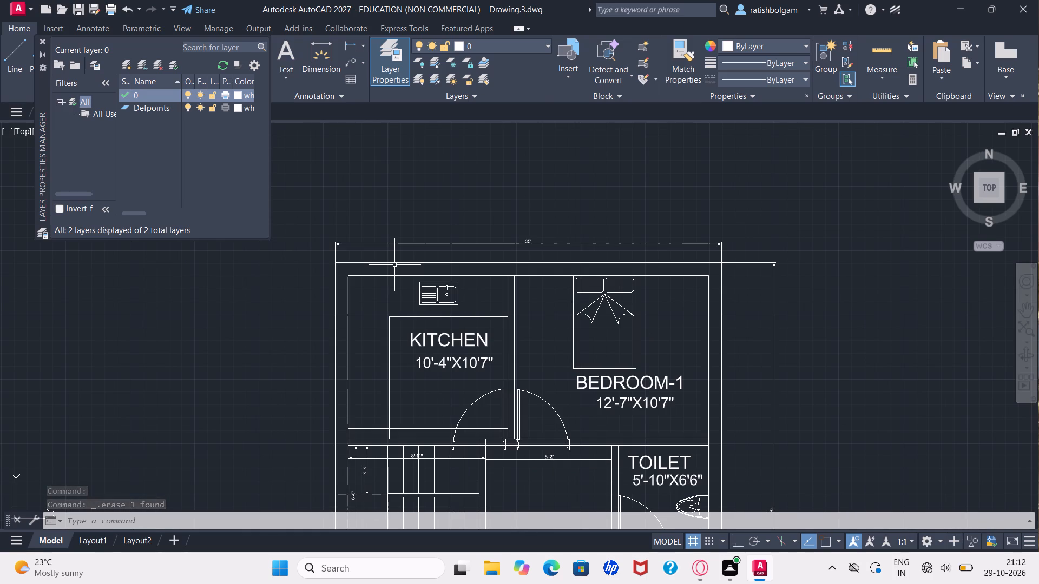
click(733, 540)
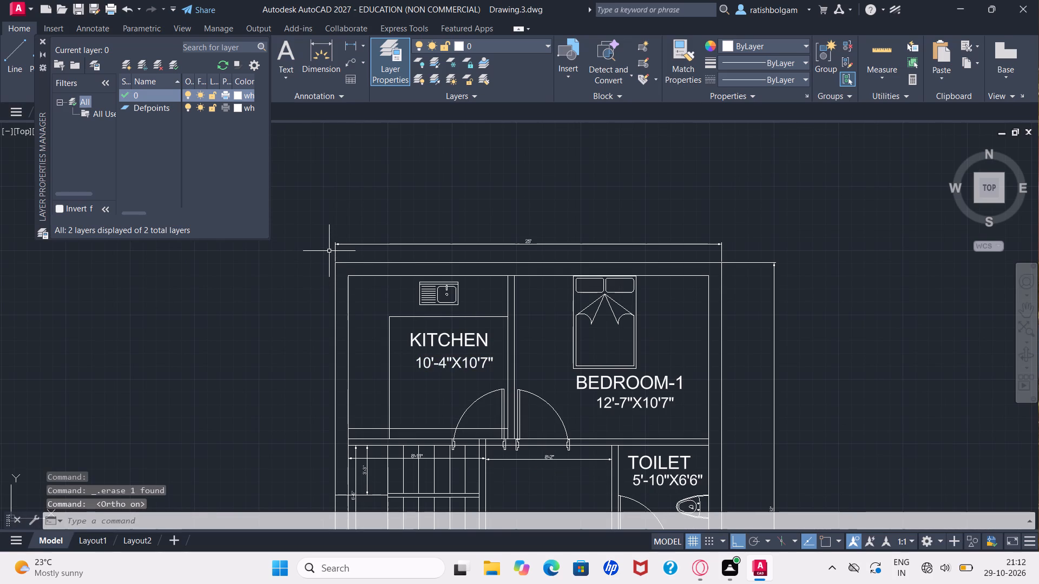
key(l)
key(Return)
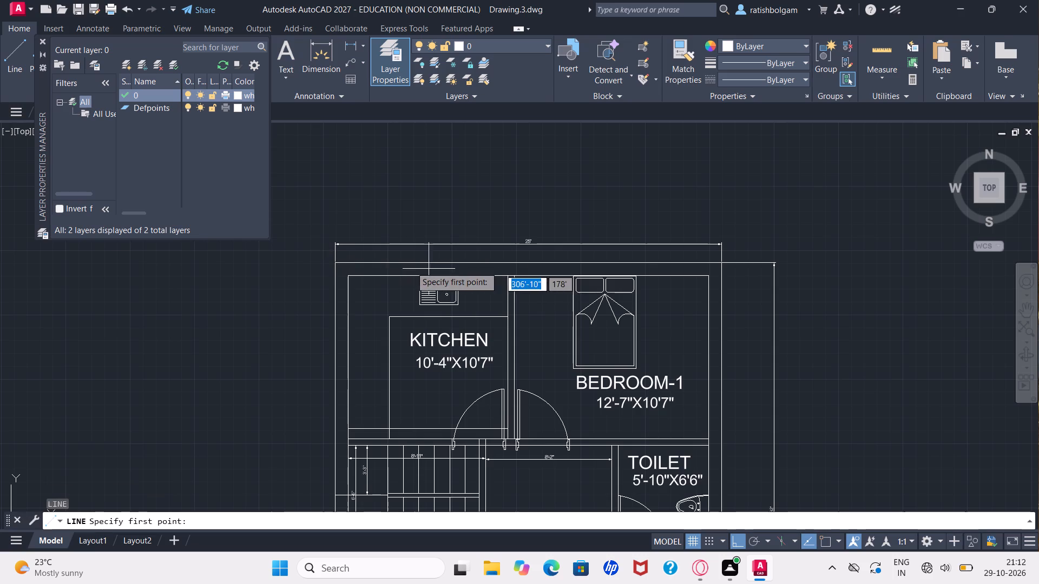
click(386, 264)
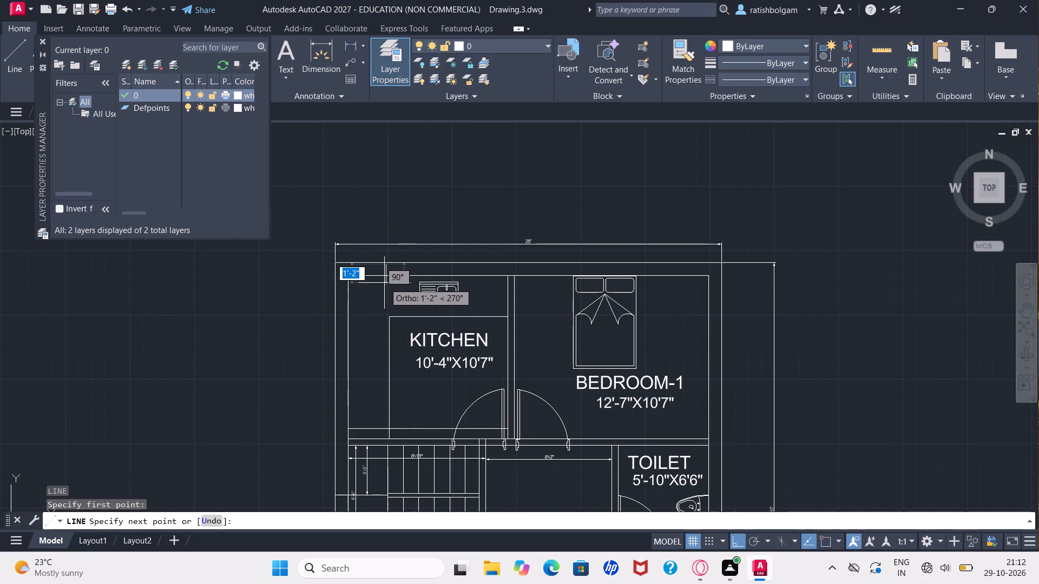
click(384, 283)
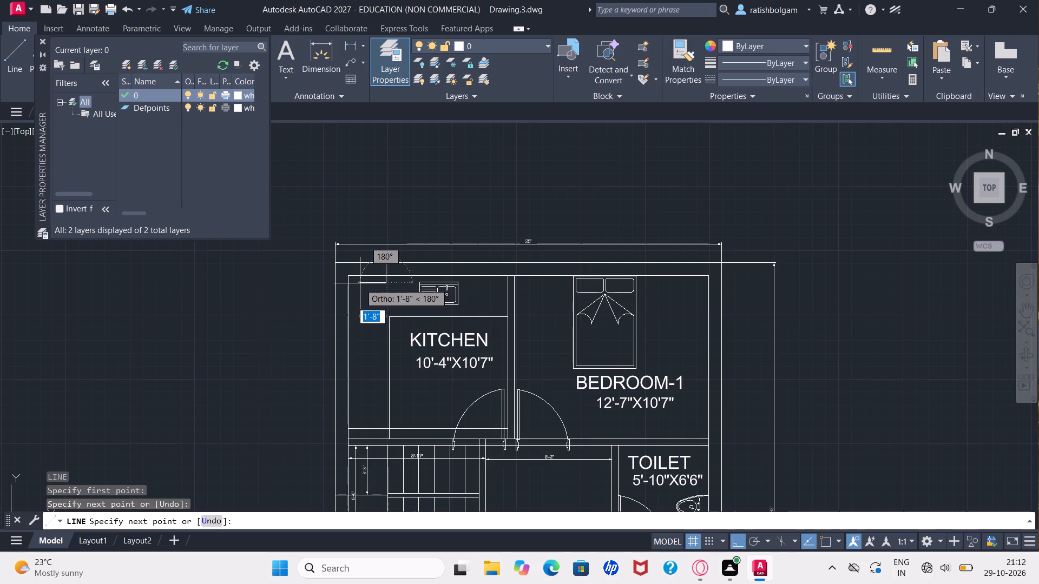
key(Escape)
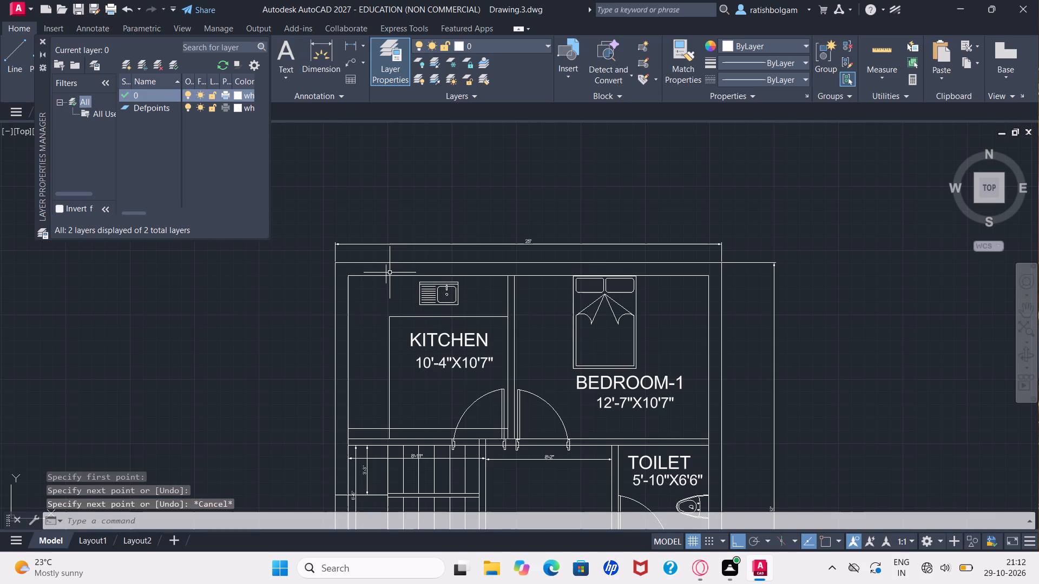
Draw a horizontal line inside the Kitchen's upper wall thickness, from the short vertical line to just past the sink's right edge.
ctrl+scroll(390, 273, up, 2)
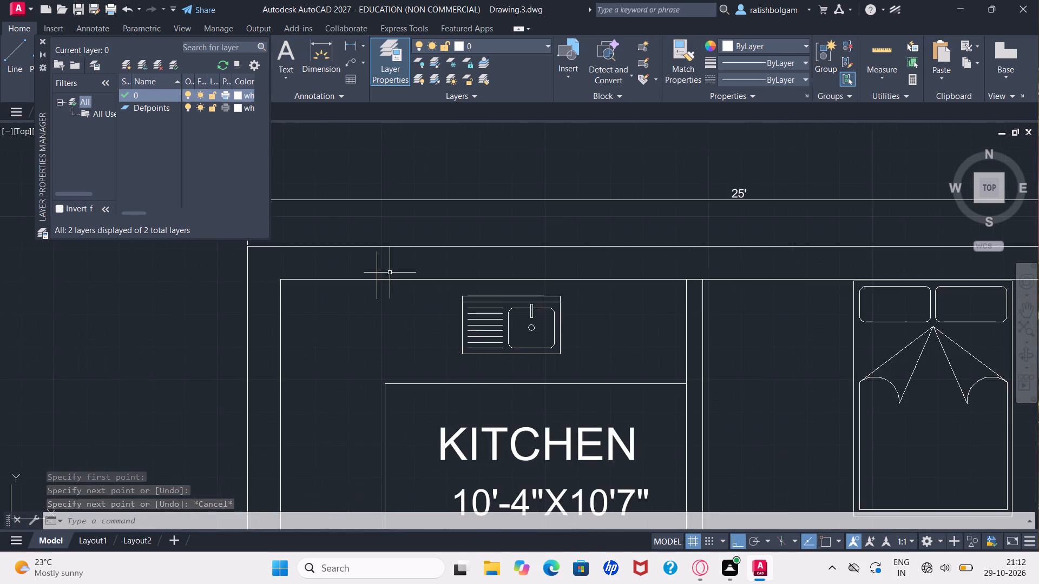
ctrl+scroll(390, 273, up, 1)
key(l)
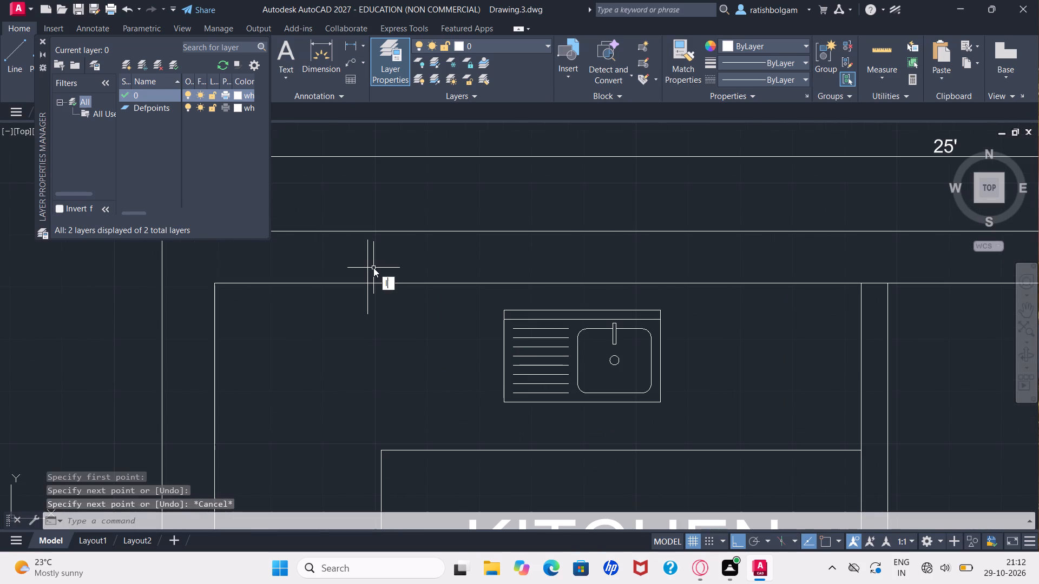
key(Return)
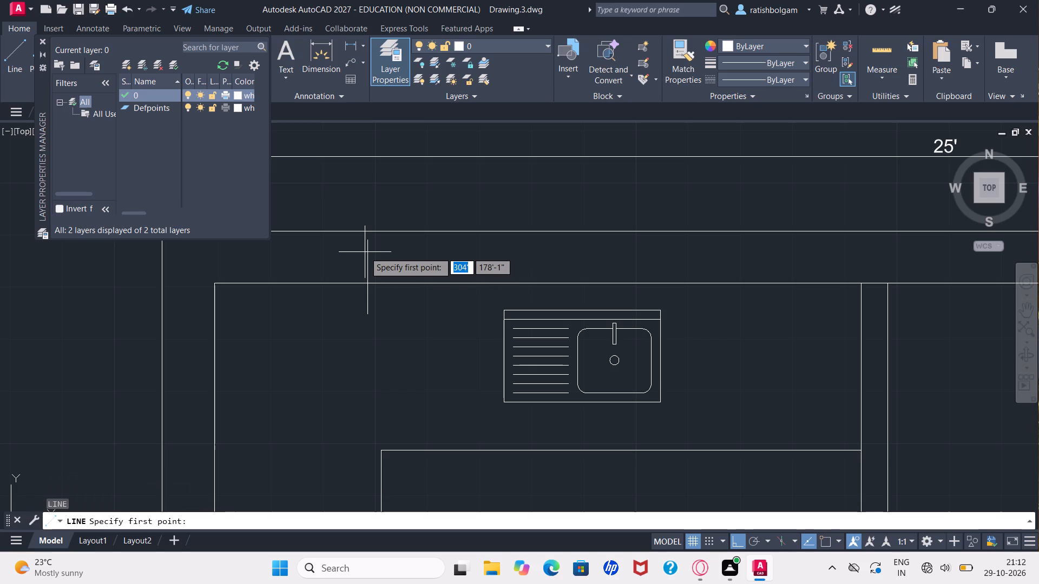
click(368, 249)
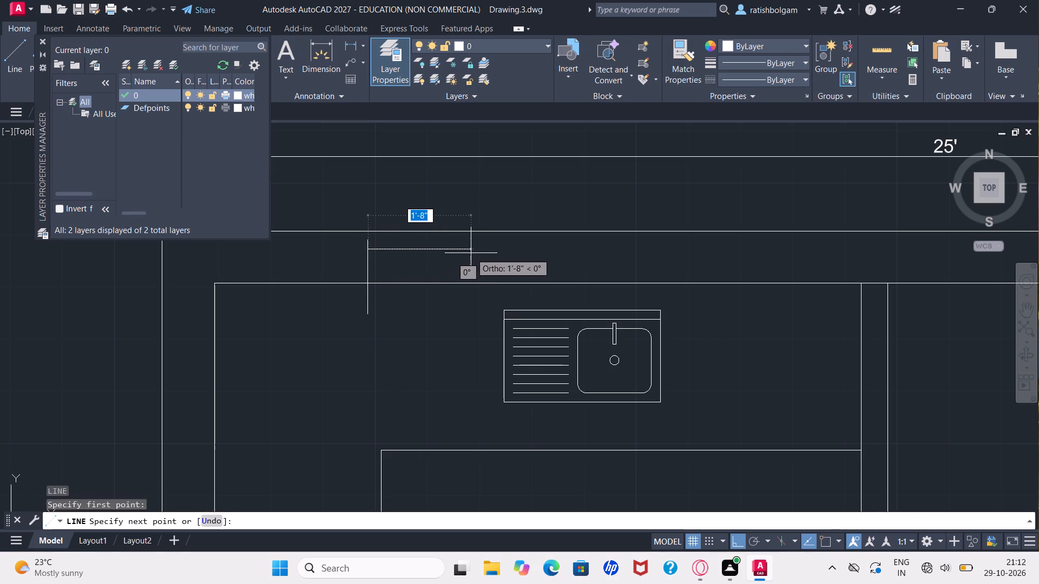
ctrl+scroll(518, 255, down, 3)
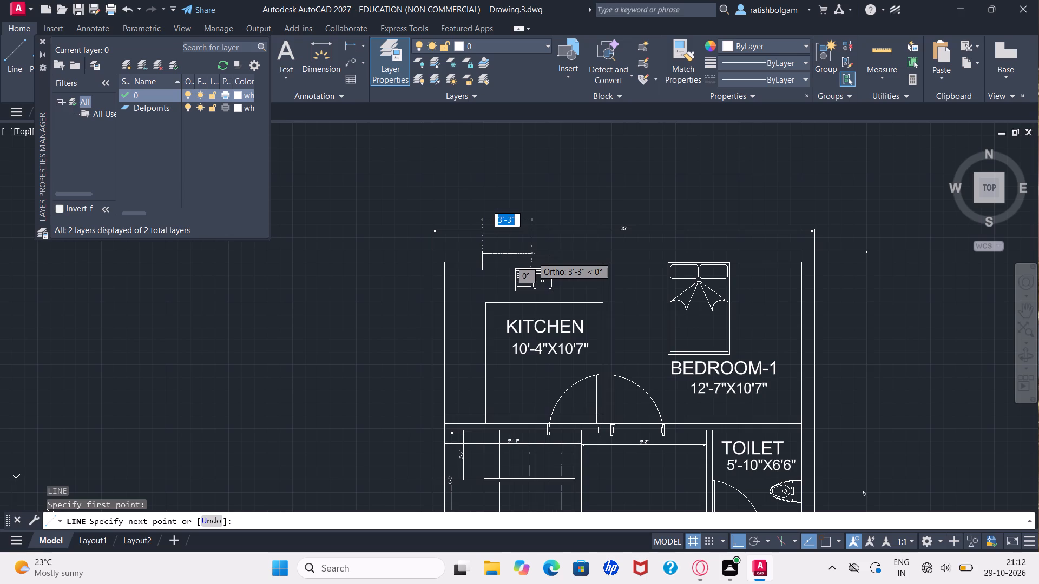
click(564, 259)
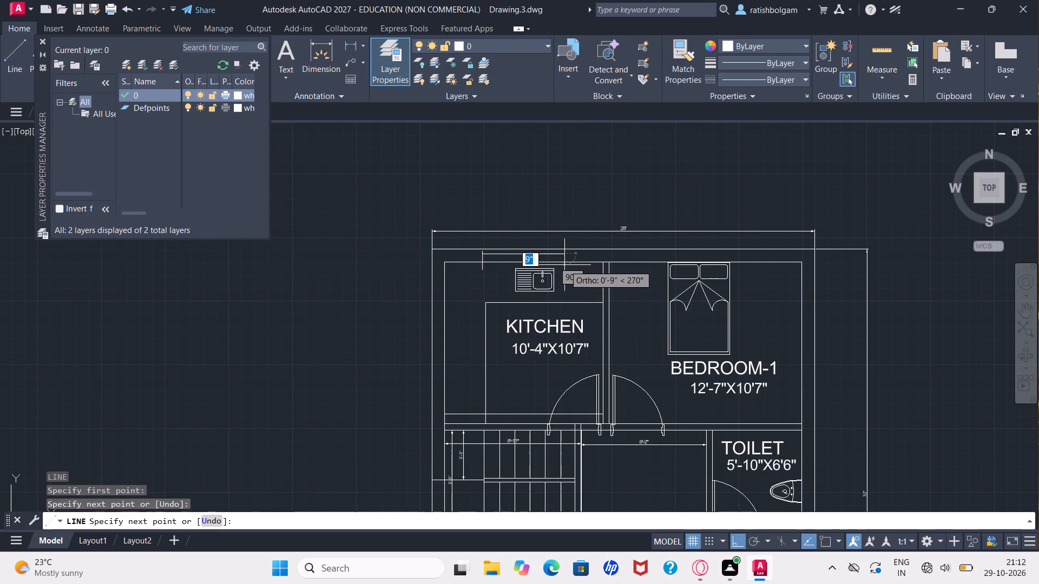
key(Escape)
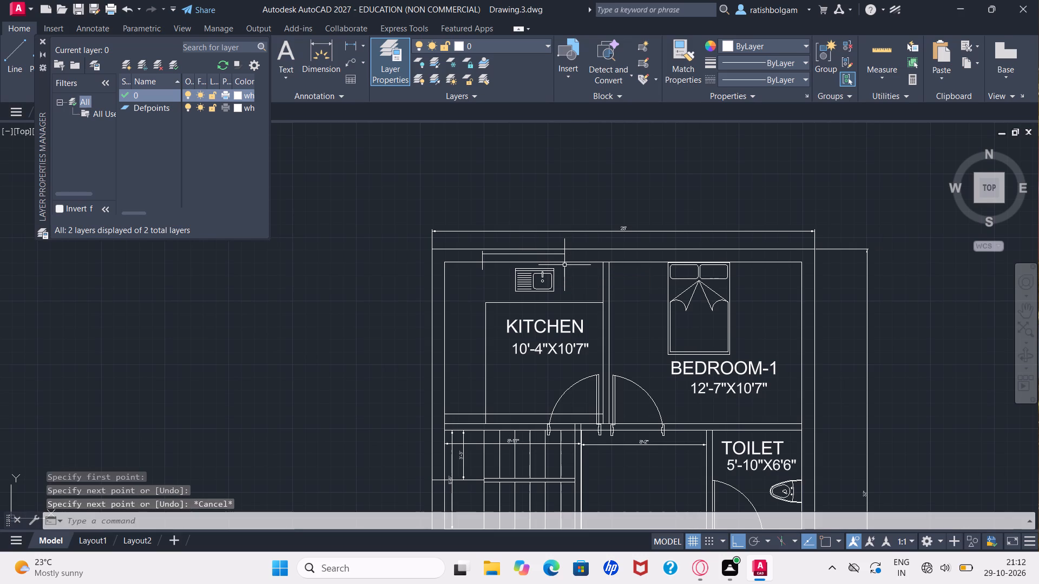
Offset the horizontal line inside the Kitchen's upper wall by 2" toward the room.
key(o)
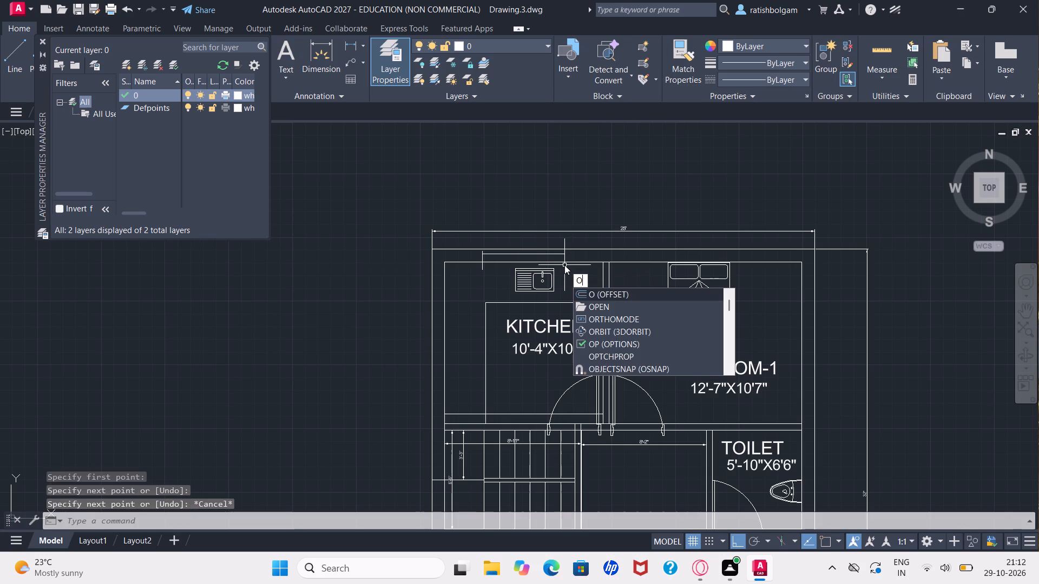
key(f)
key(Return)
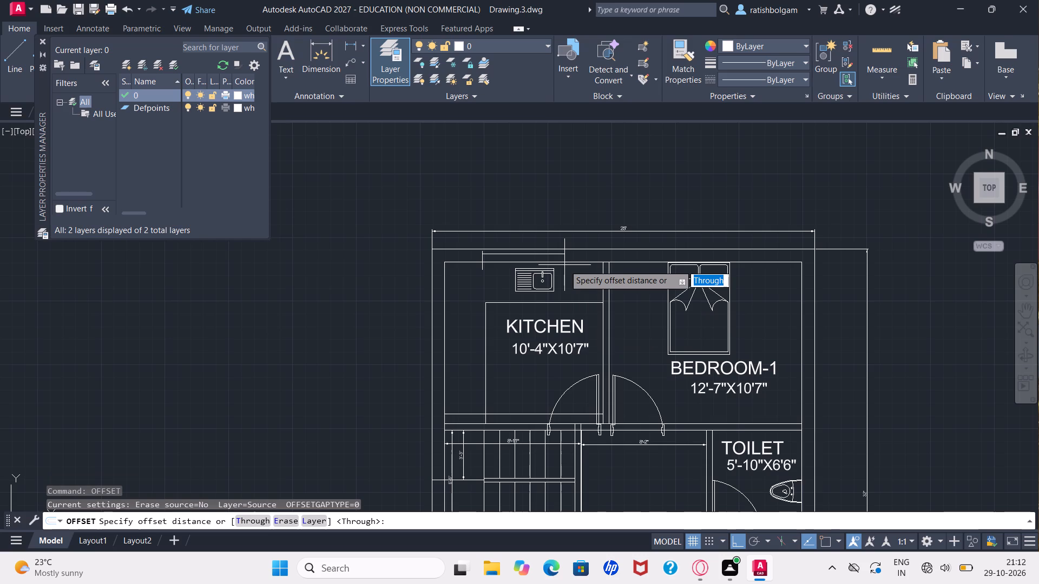
key(2)
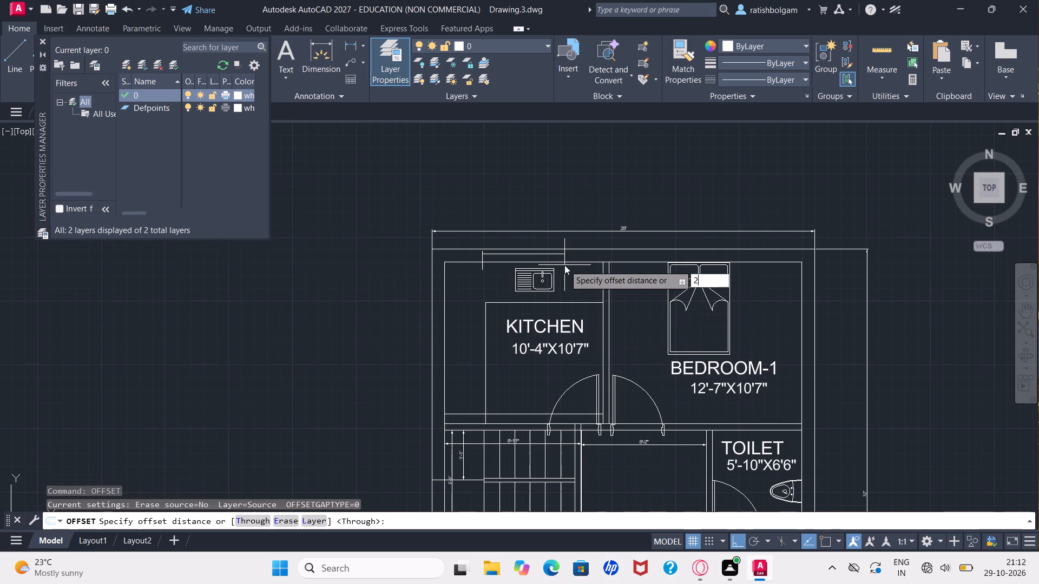
key(shift+quotedbl)
key(Return)
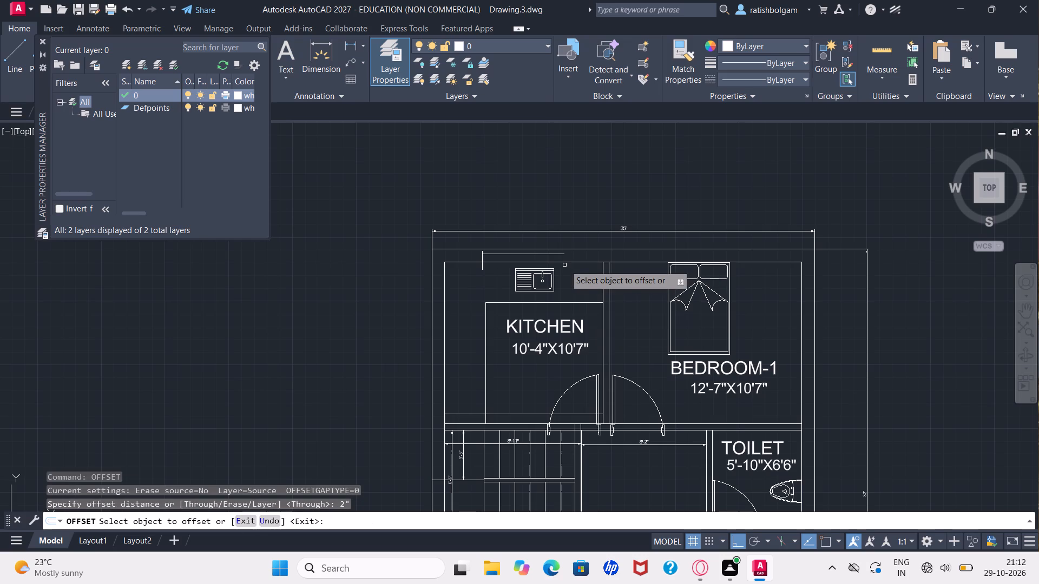
ctrl+scroll(542, 249, up, 3)
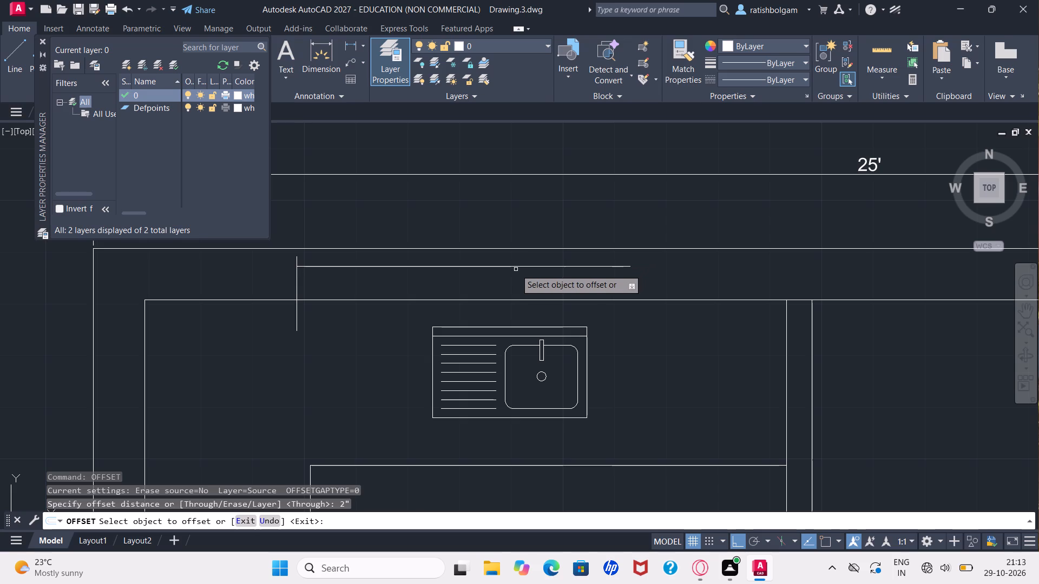
drag(517, 268, 516, 276)
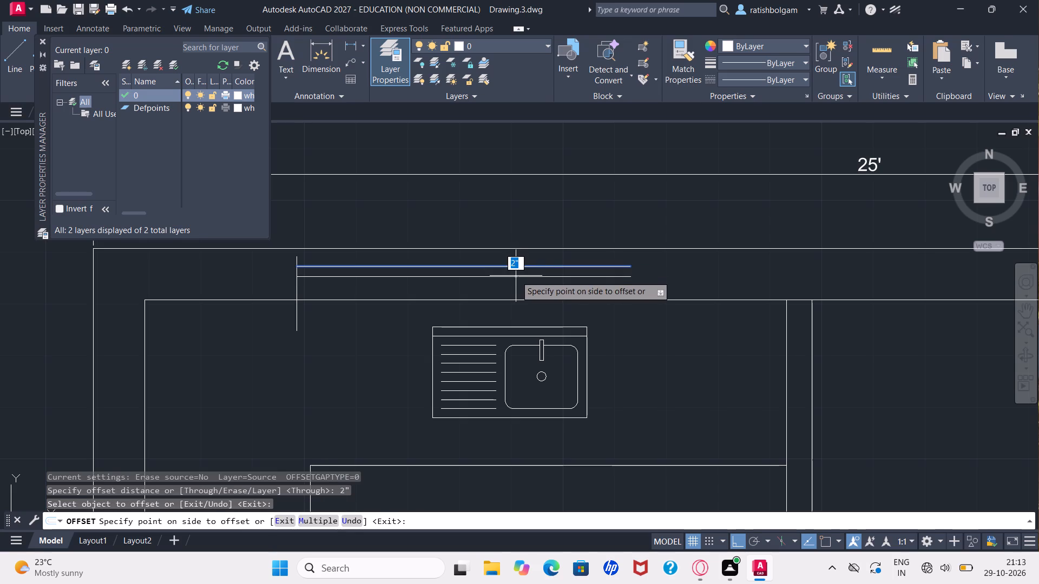
click(516, 276)
ctrl+scroll(516, 276, down, 2)
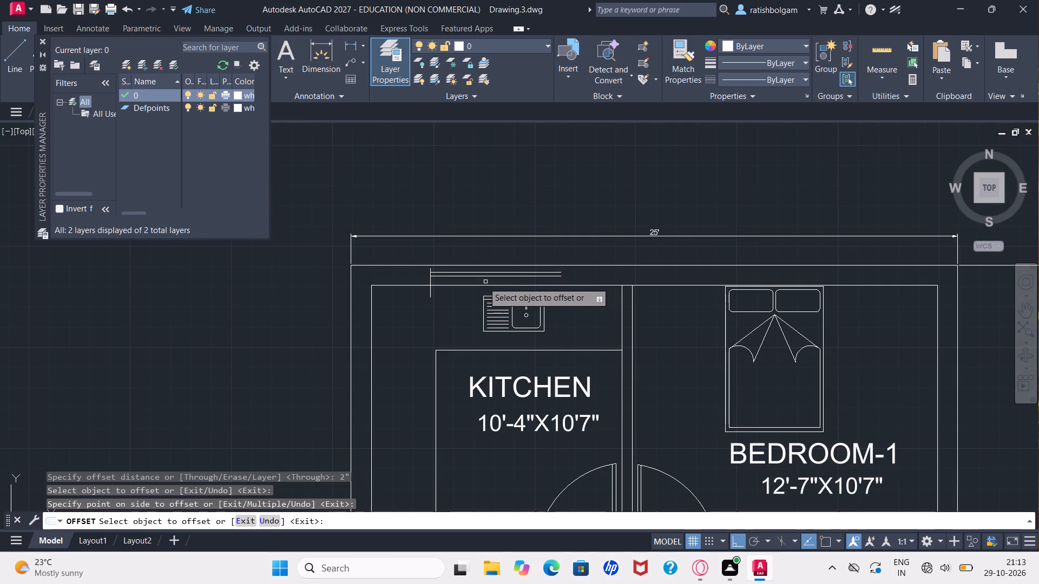
key(Escape)
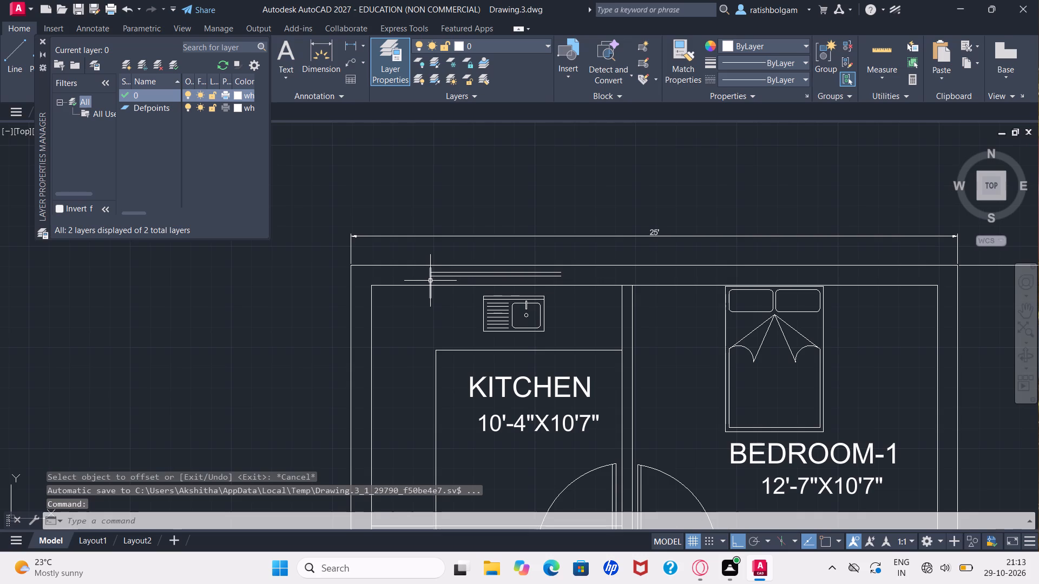
Erase the short vertical line at the left end of the two parallel lines in the Kitchen's upper wall.
click(431, 281)
key(Delete)
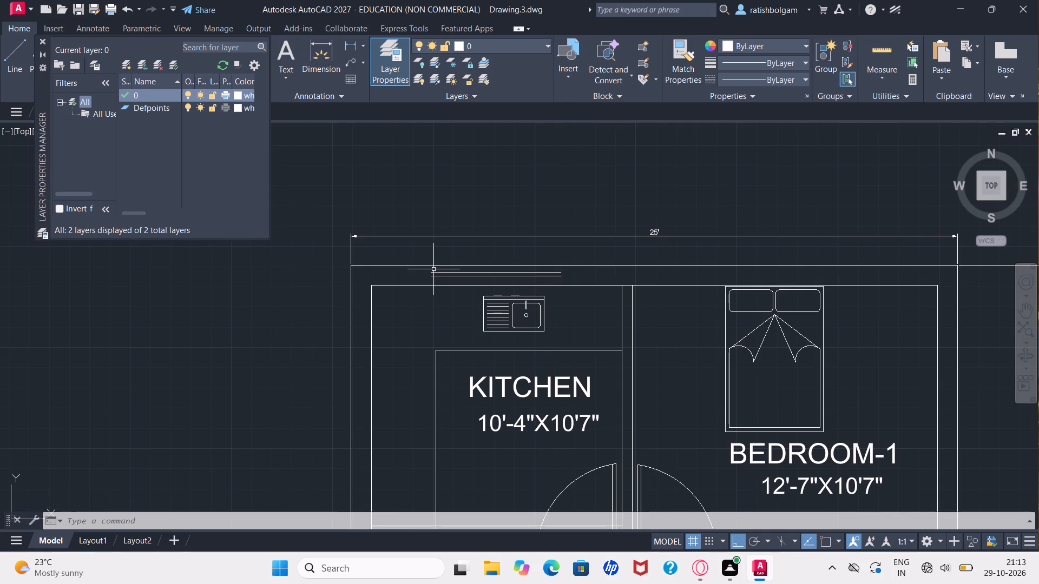
Draw a vertical line about 10" long across the Kitchen's upper wall, just left of the two parallel lines.
ctrl+scroll(433, 269, up, 2)
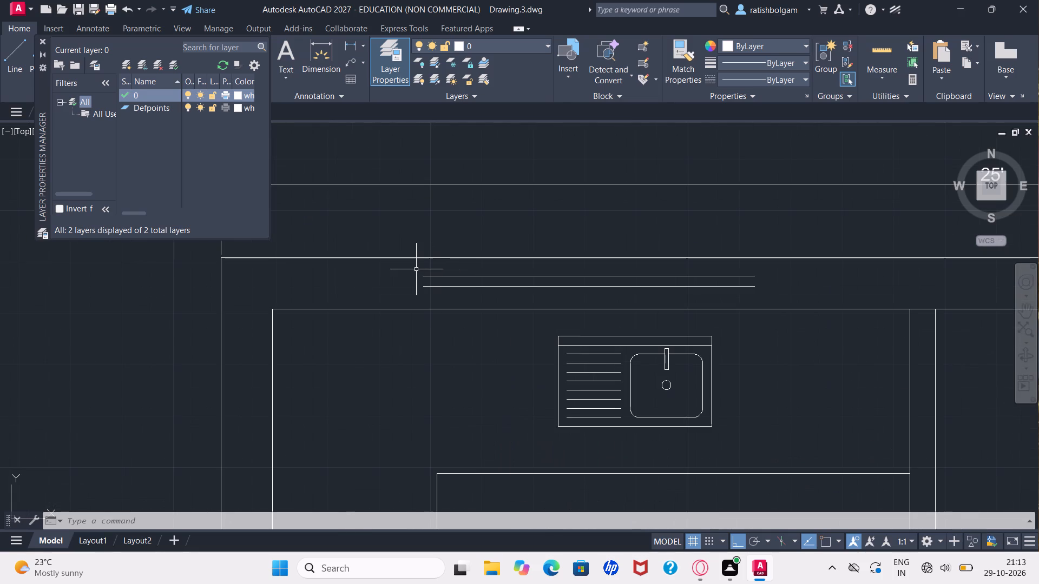
key(l)
key(Return)
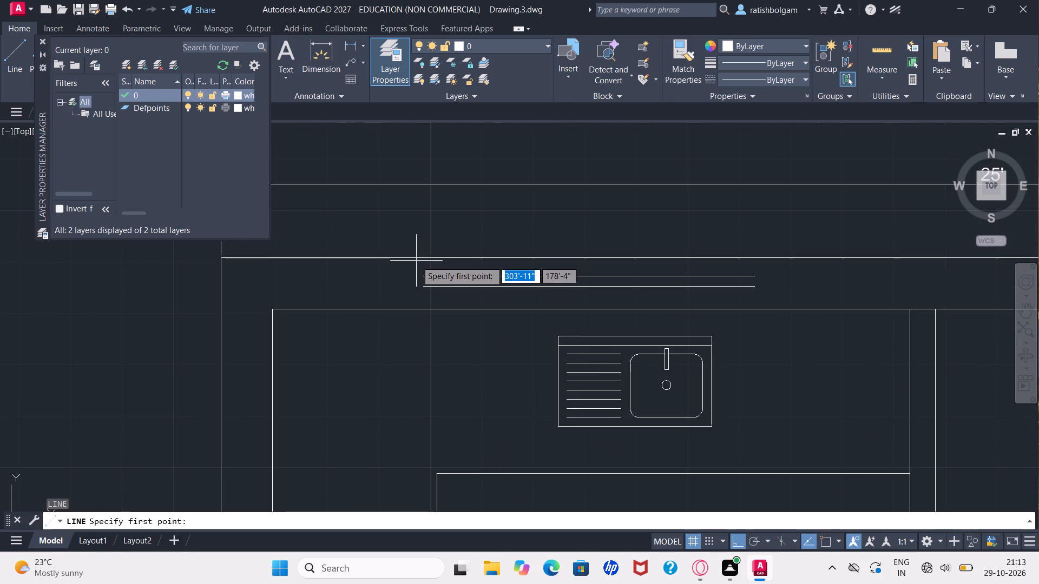
click(416, 257)
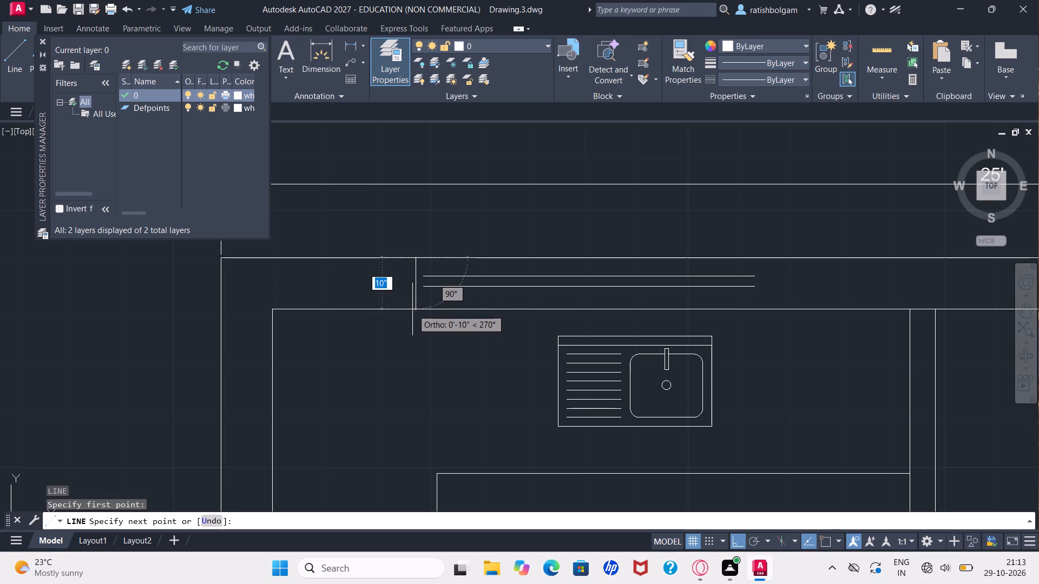
click(412, 308)
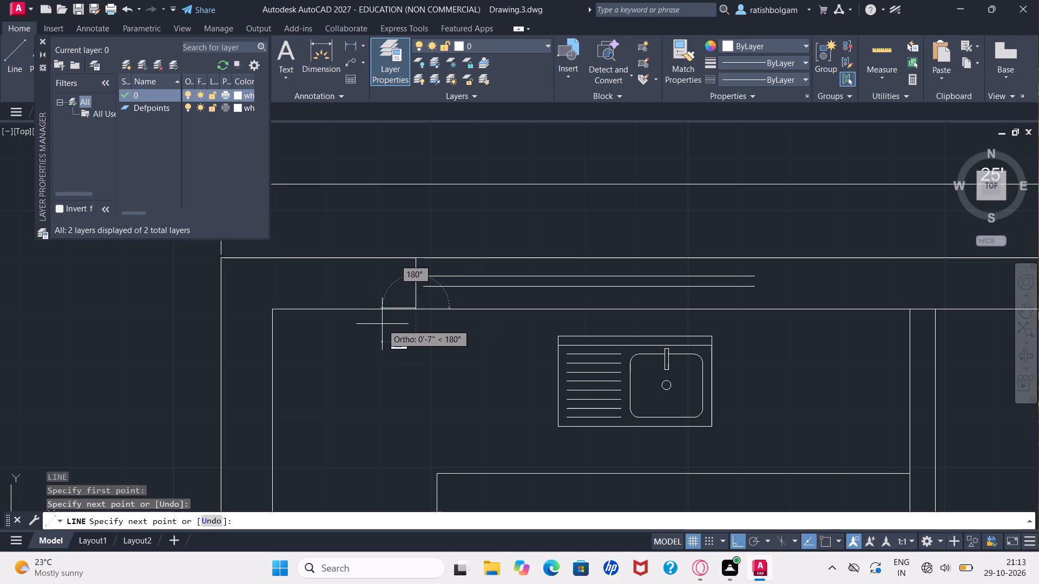
key(Escape)
ctrl+scroll(382, 324, up, 3)
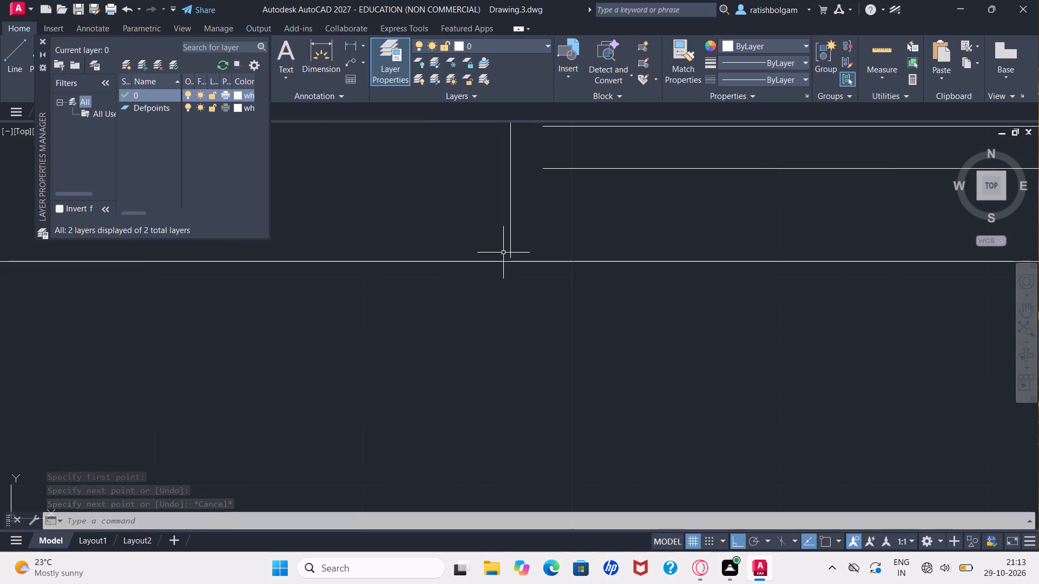
Extend the vertical line at the Kitchen window's left end to the inner wall face, and both parallel lines to that vertical line.
text(ex)
key(Return)
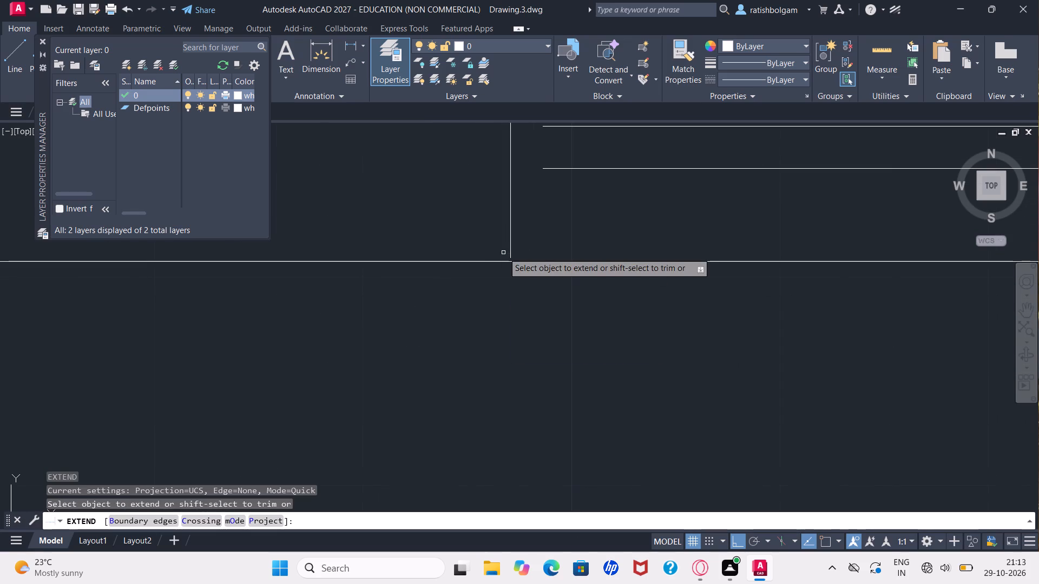
click(511, 253)
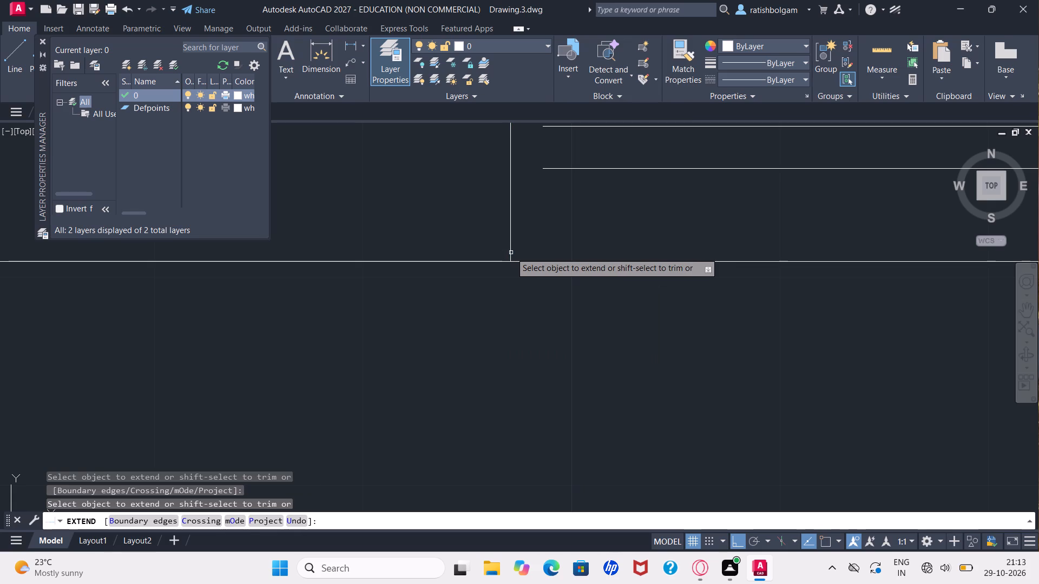
click(547, 168)
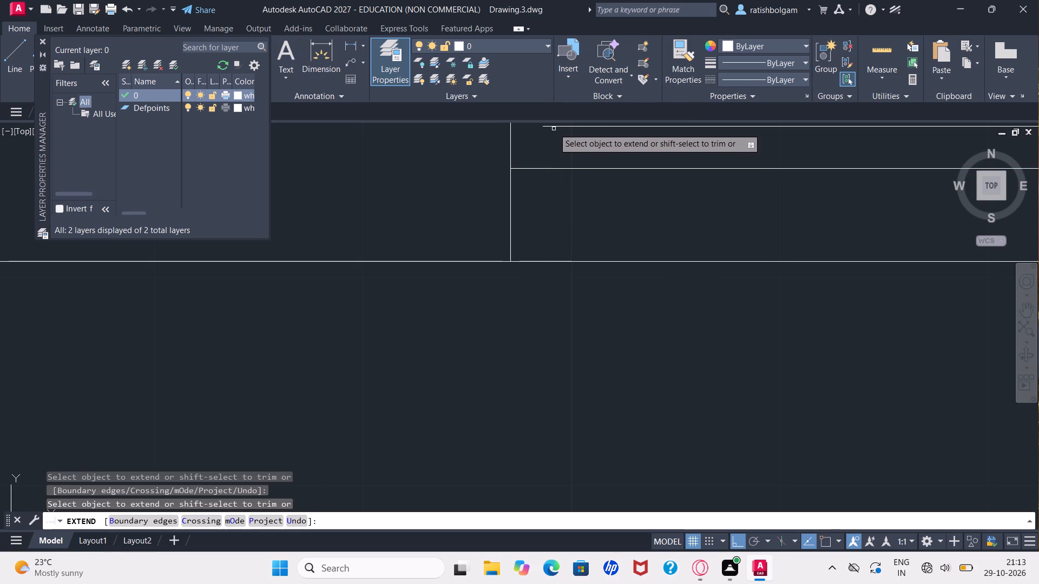
click(554, 124)
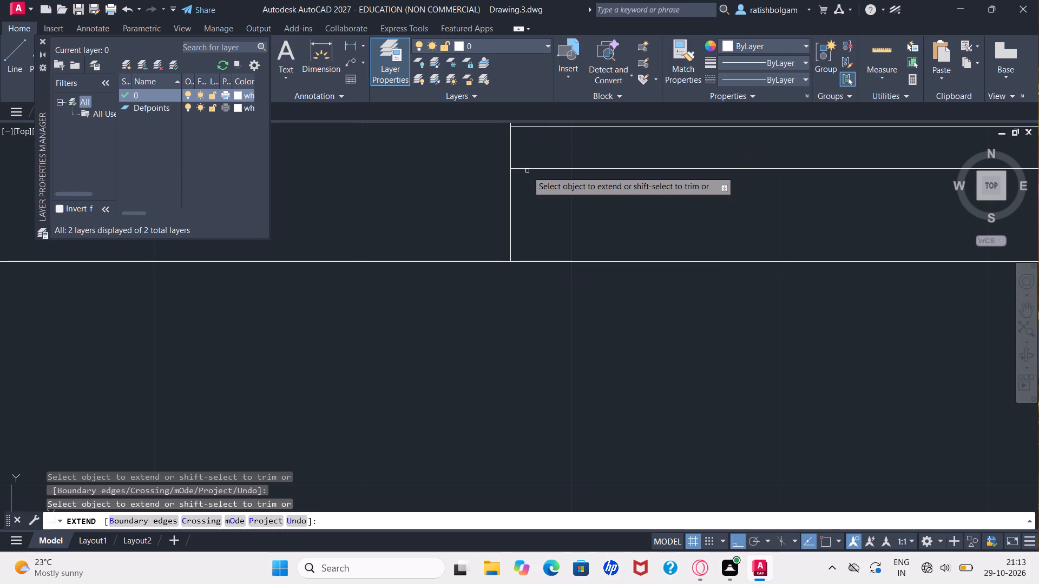
key(Escape)
key(Escape)
key(Escape)
key(Escape)
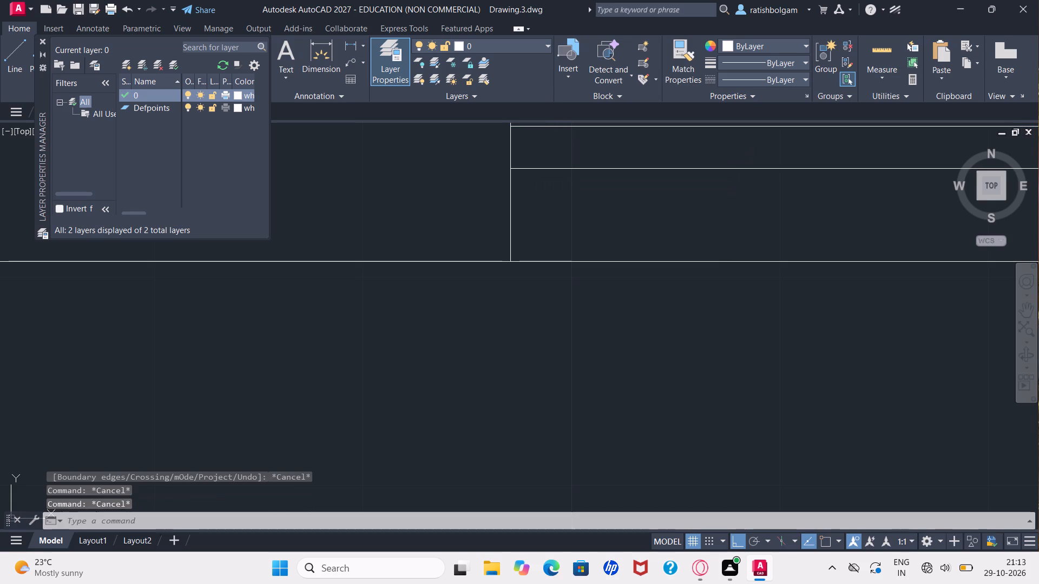
Draw a vertical line about 10" long across the Kitchen's upper wall at the right ends of the two parallel lines.
ctrl+scroll(527, 171, down, 3)
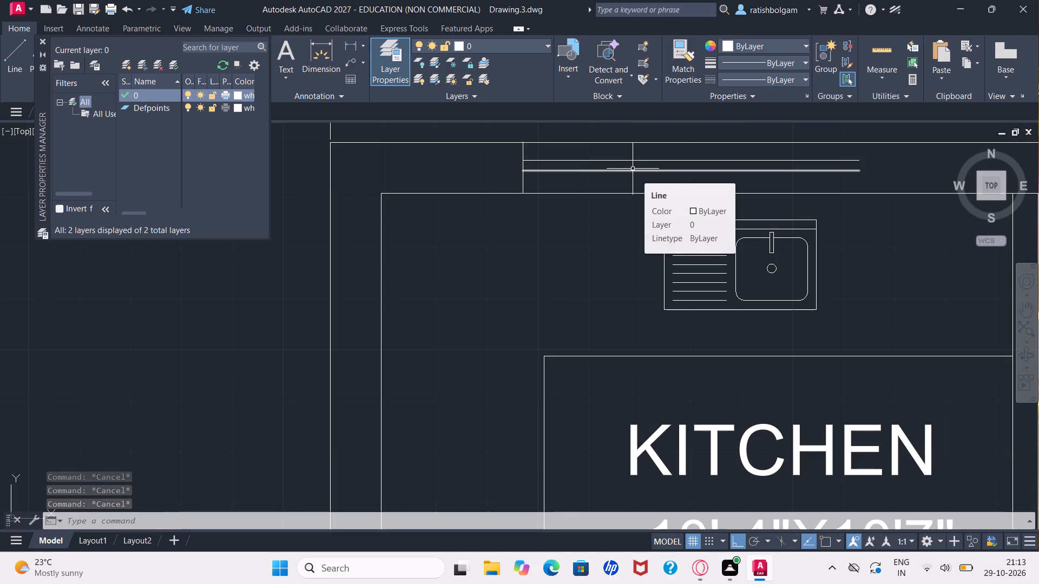
key(p)
key(Return)
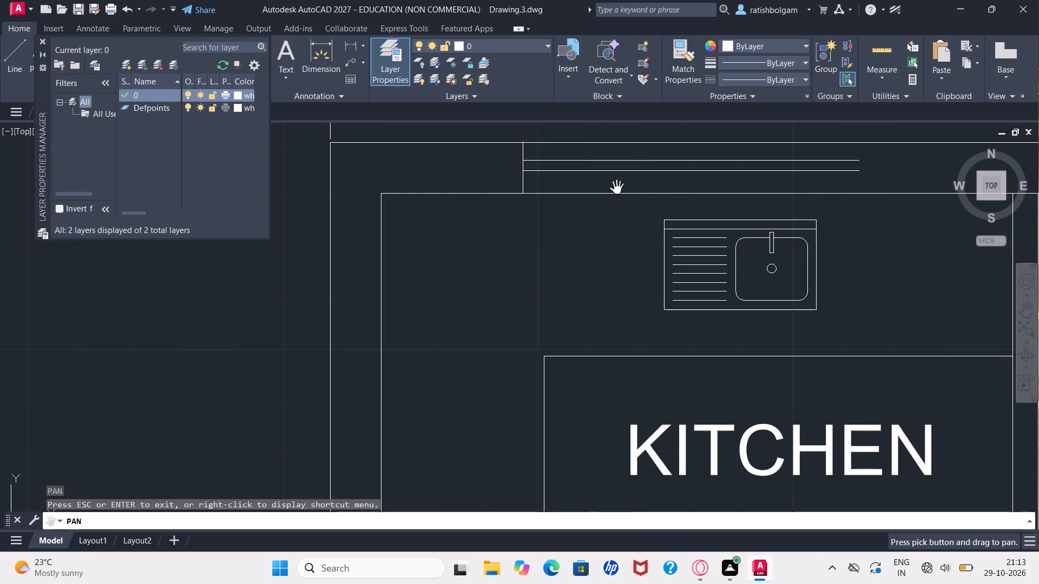
drag(616, 193, 417, 299)
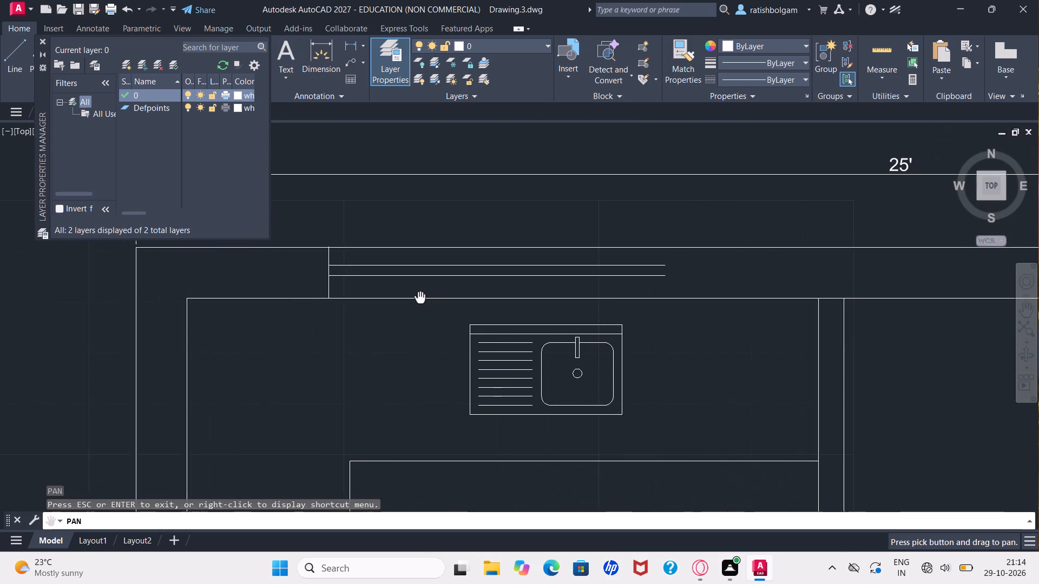
drag(417, 299, 413, 300)
drag(472, 300, 430, 306)
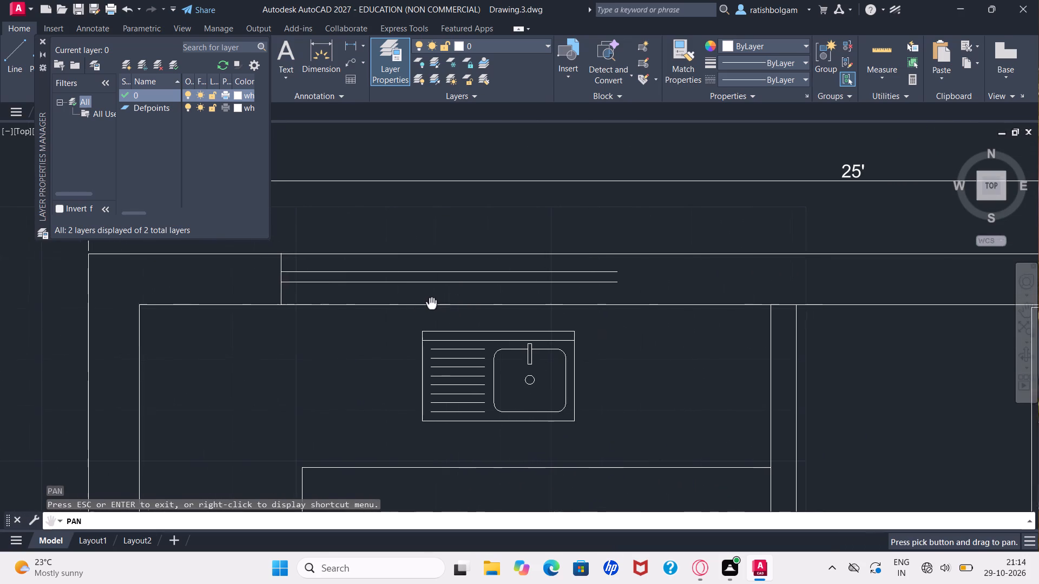
drag(430, 306, 428, 306)
key(Escape)
key(Escape)
key(Escape)
key(l)
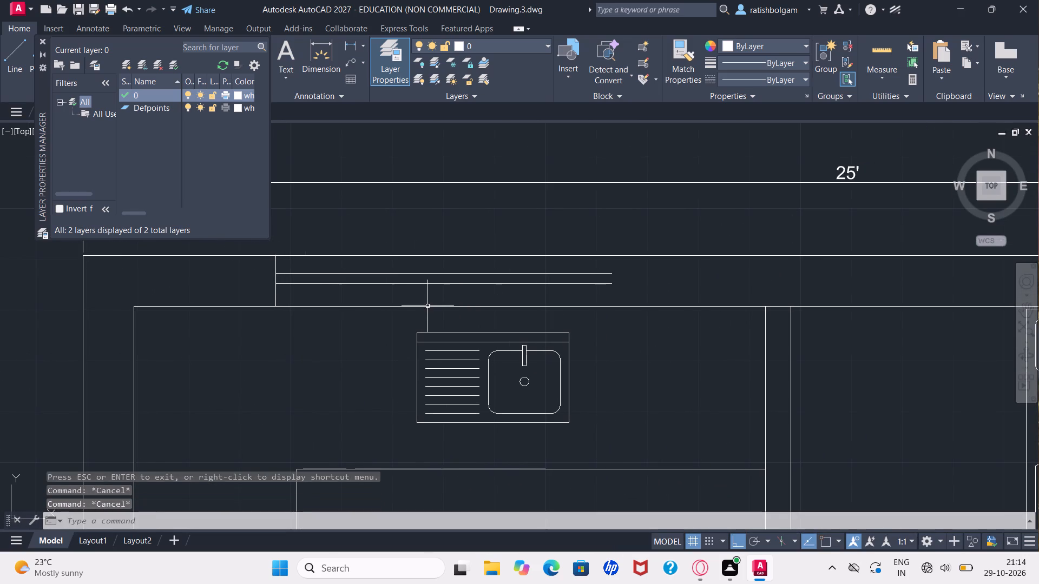
key(Return)
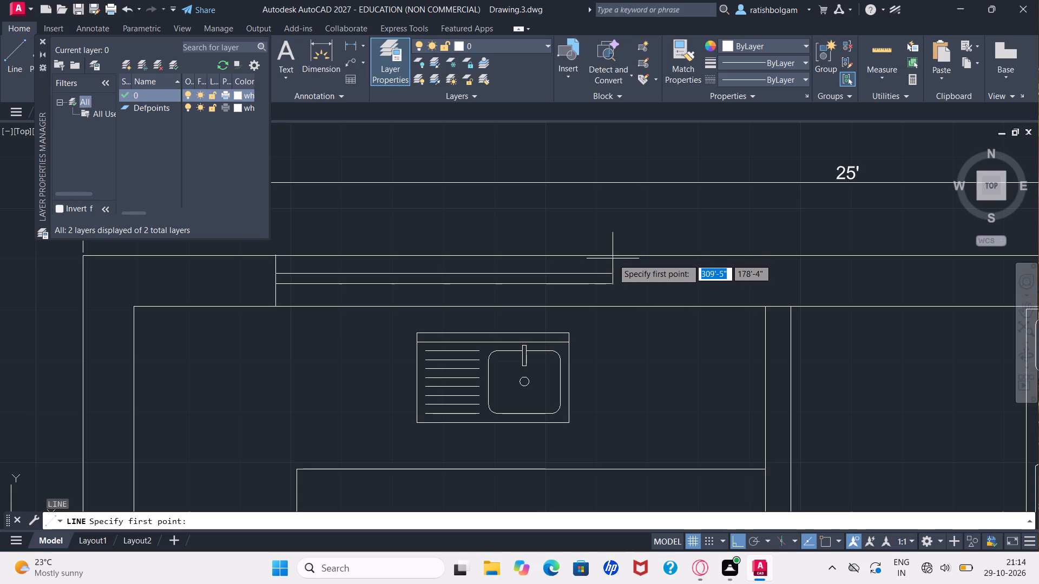
click(613, 258)
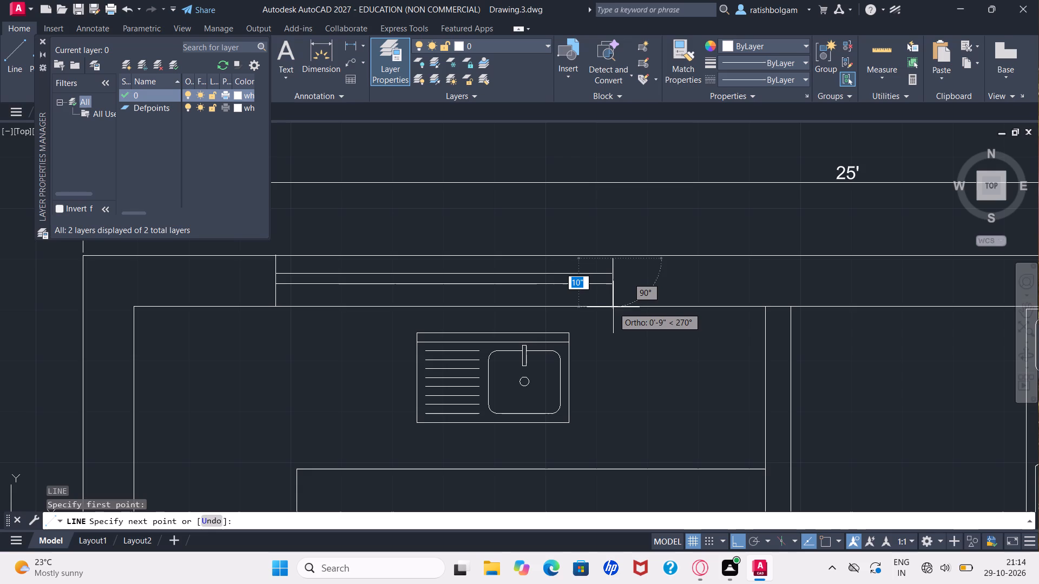
click(615, 305)
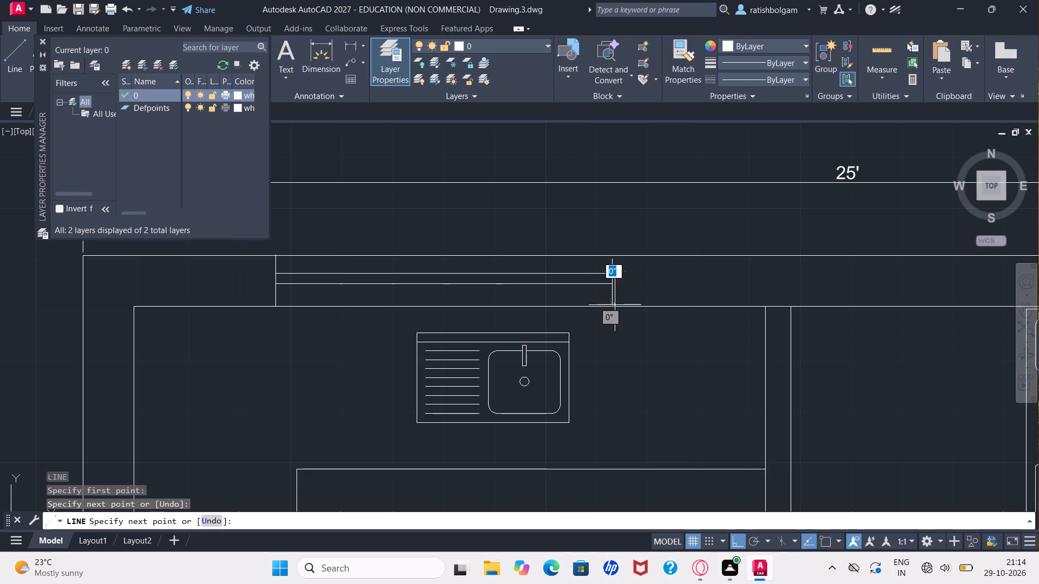
key(Escape)
Extend the Kitchen window's right-end vertical line to both wall faces, and both parallel lines to that vertical line.
ctrl+scroll(615, 305, up, 2)
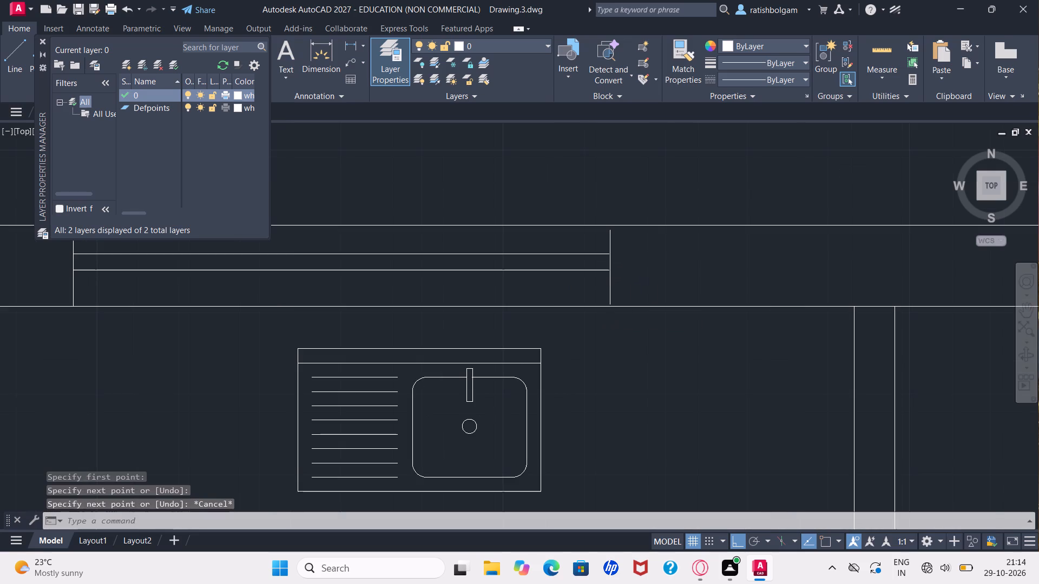
ctrl+scroll(615, 305, up, 1)
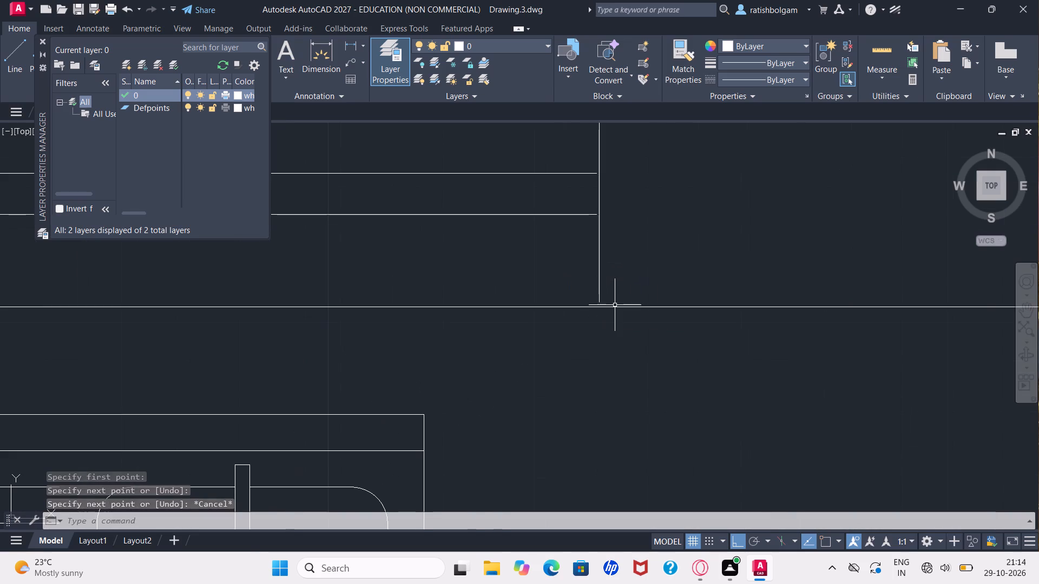
ctrl+scroll(616, 305, down, 2)
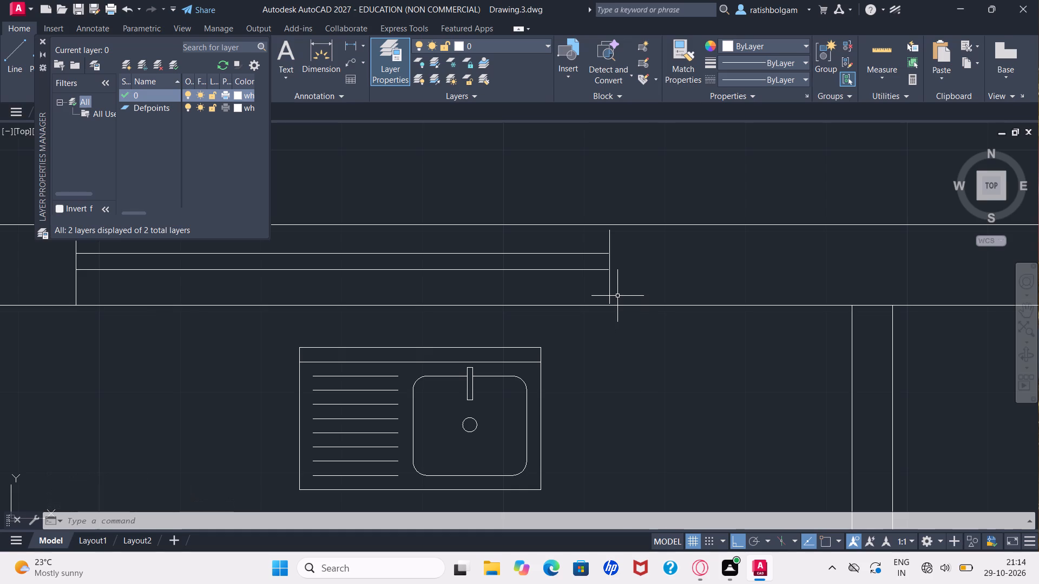
text(ex)
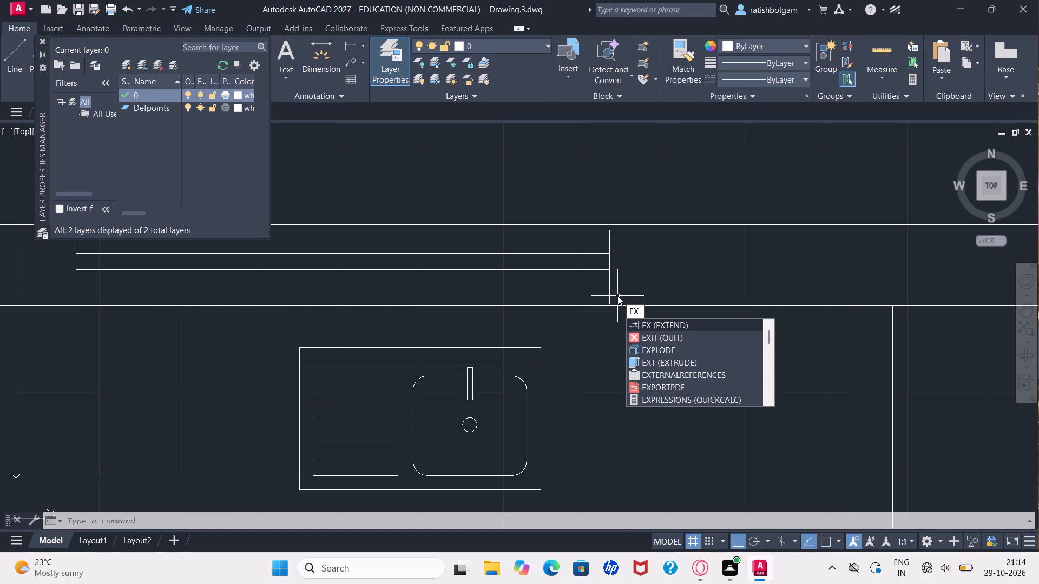
key(Return)
ctrl+scroll(617, 296, up, 3)
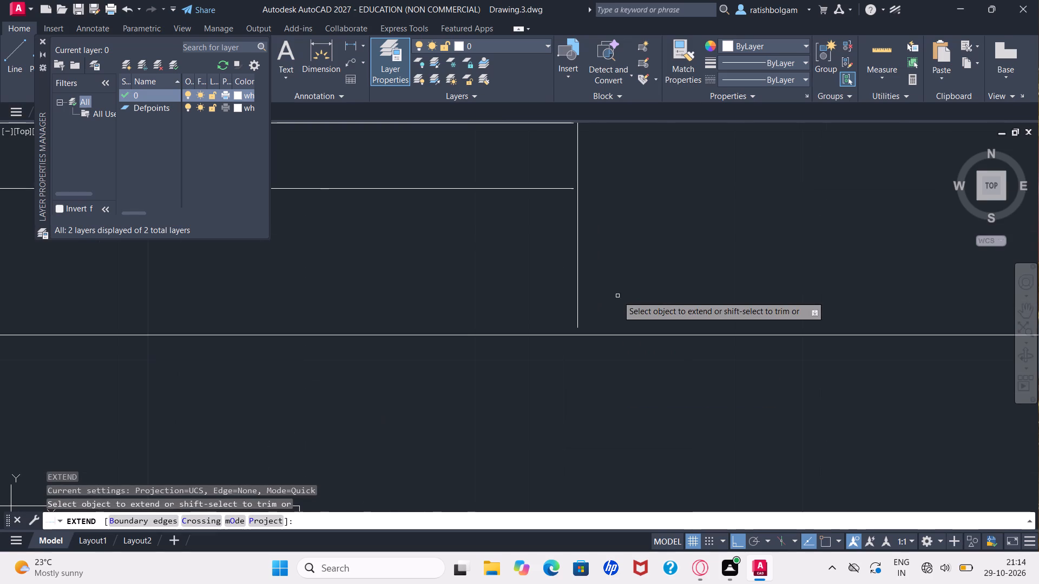
click(580, 319)
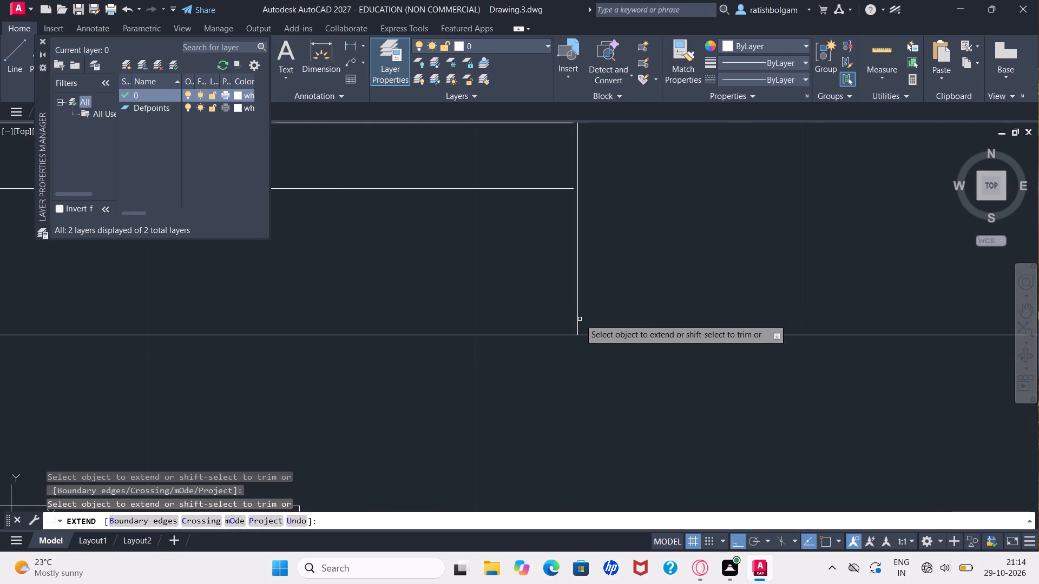
ctrl+scroll(585, 261, down, 2)
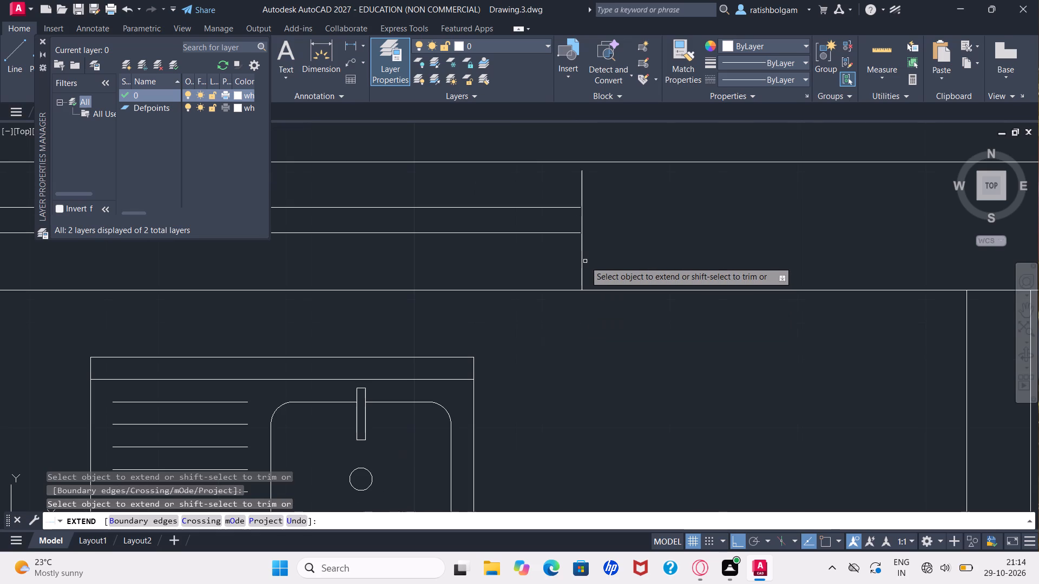
click(582, 180)
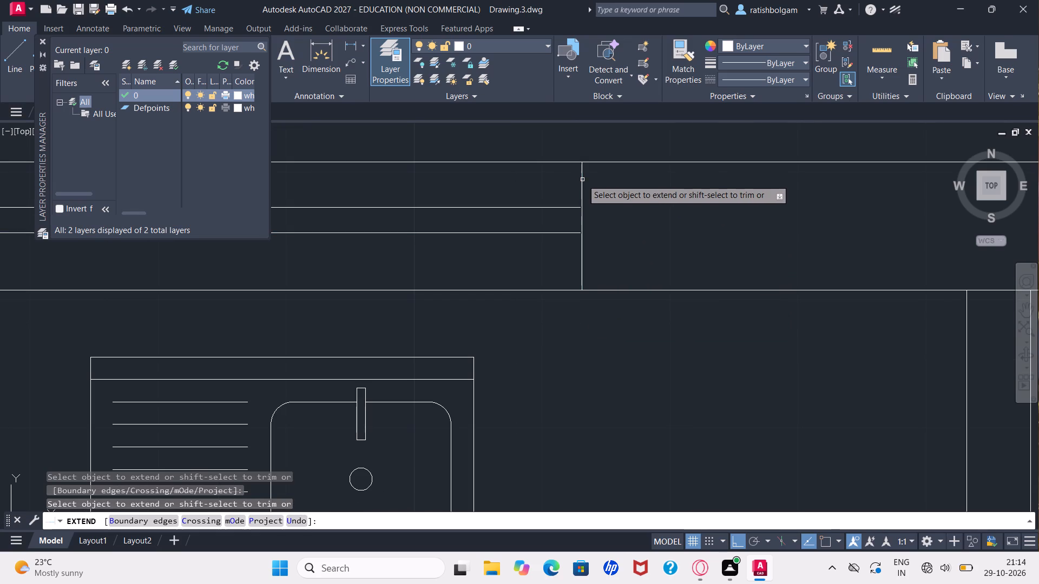
ctrl+scroll(571, 205, up, 2)
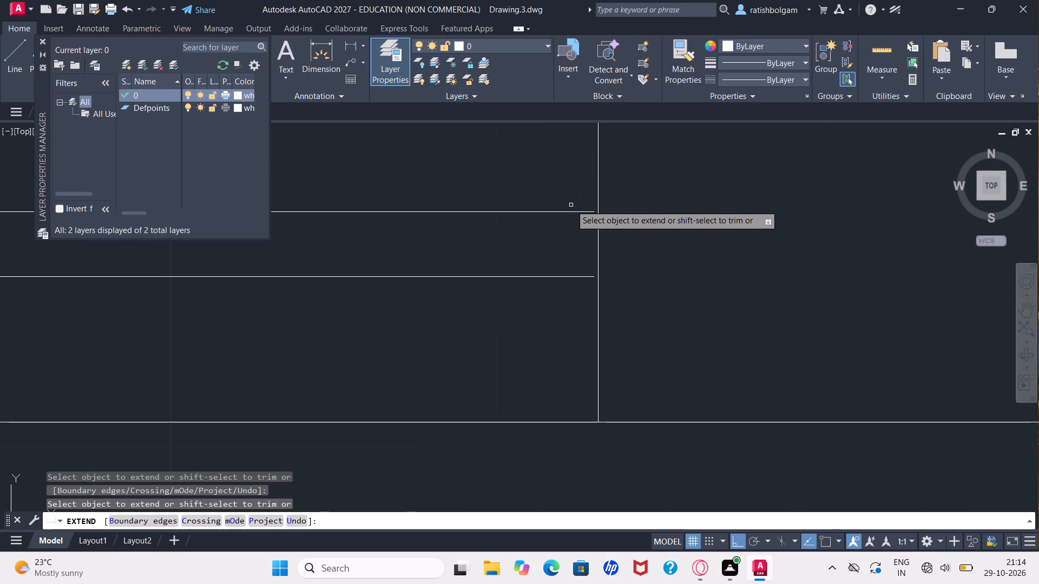
click(586, 213)
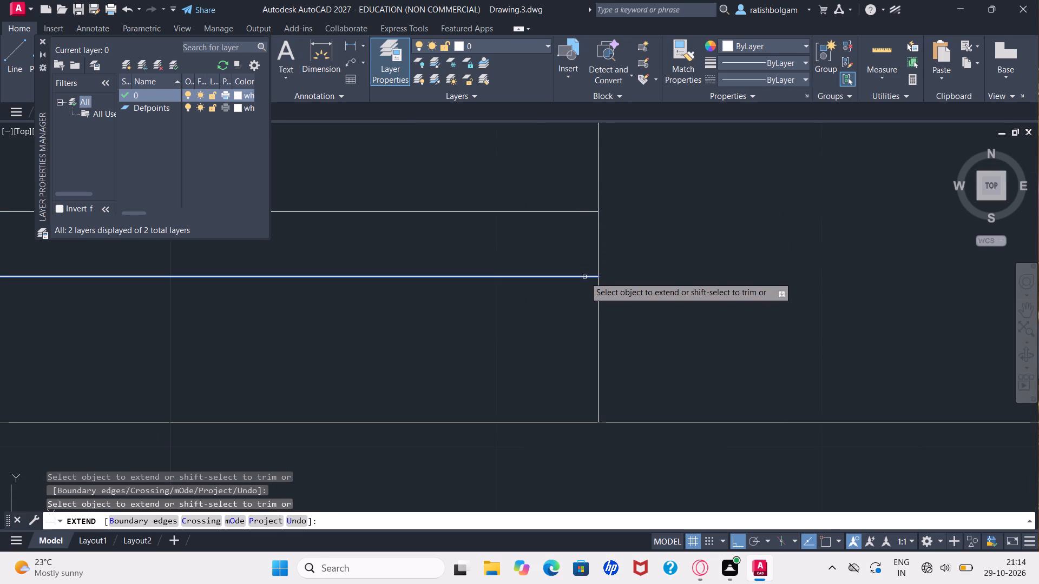
click(584, 278)
ctrl+scroll(584, 278, down, 3)
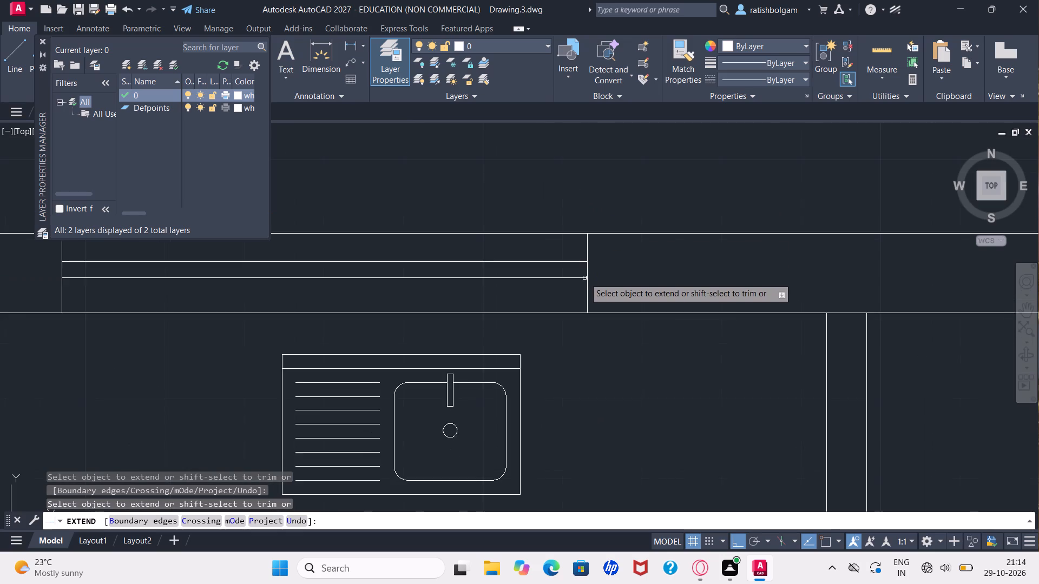
ctrl+scroll(584, 278, down, 2)
key(Escape)
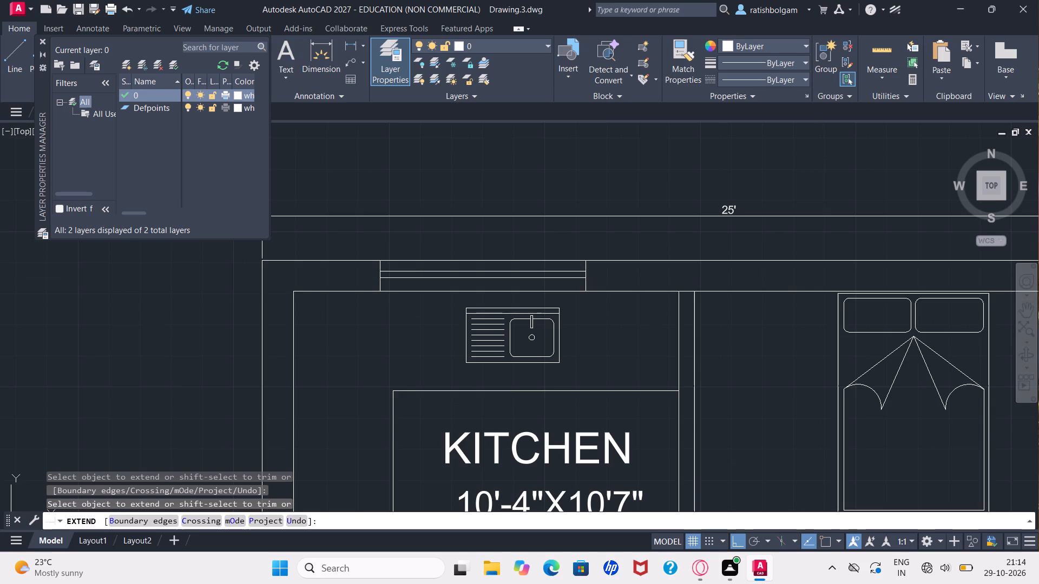
key(Escape)
key(Escape)
key(Escape)
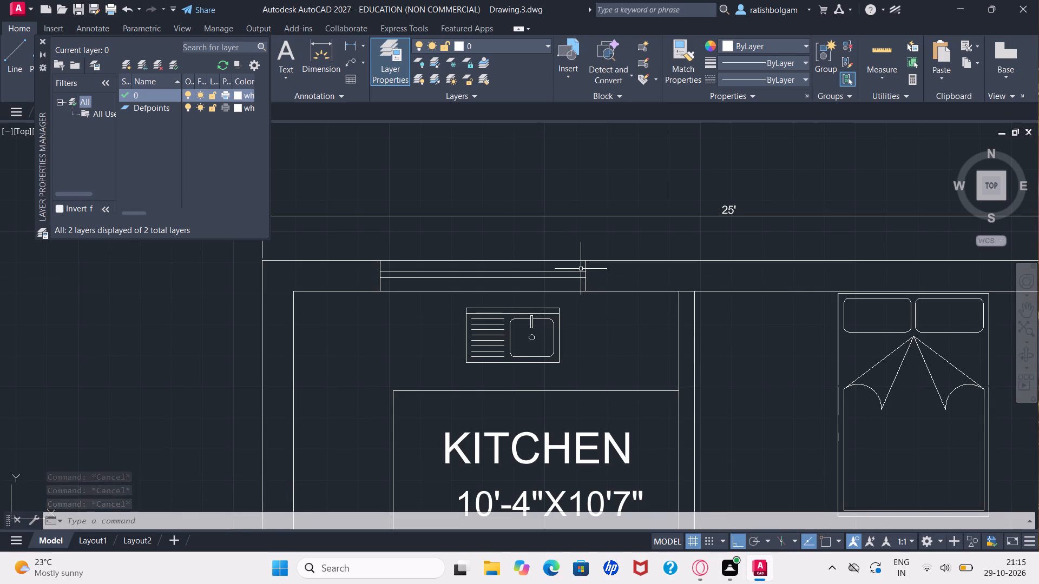
Draw a horizontal line about 10" long across Bedroom-1's right wall, level with the upper part of the bed.
ctrl+scroll(581, 269, down, 5)
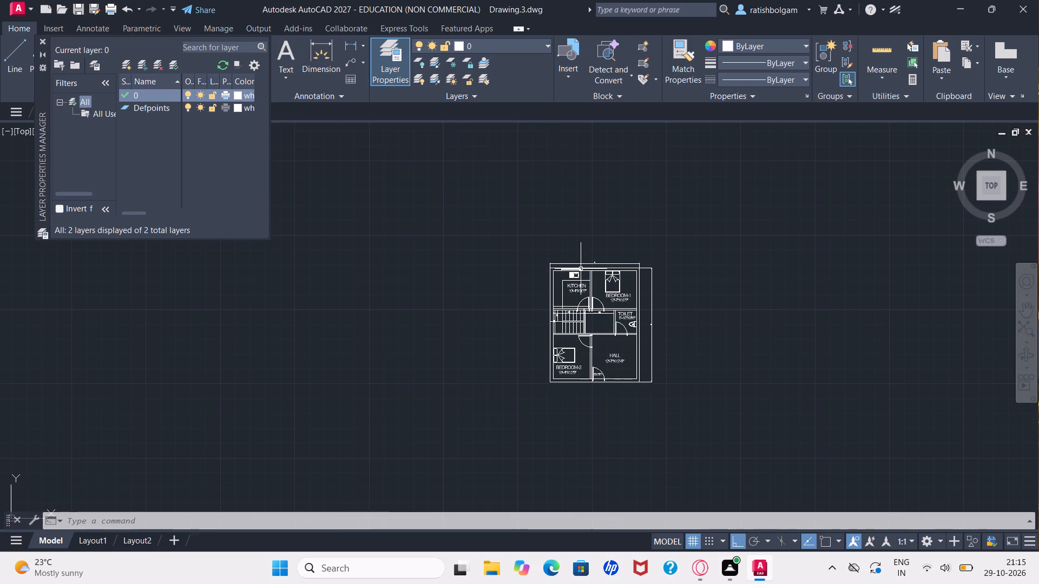
ctrl+scroll(581, 269, up, 2)
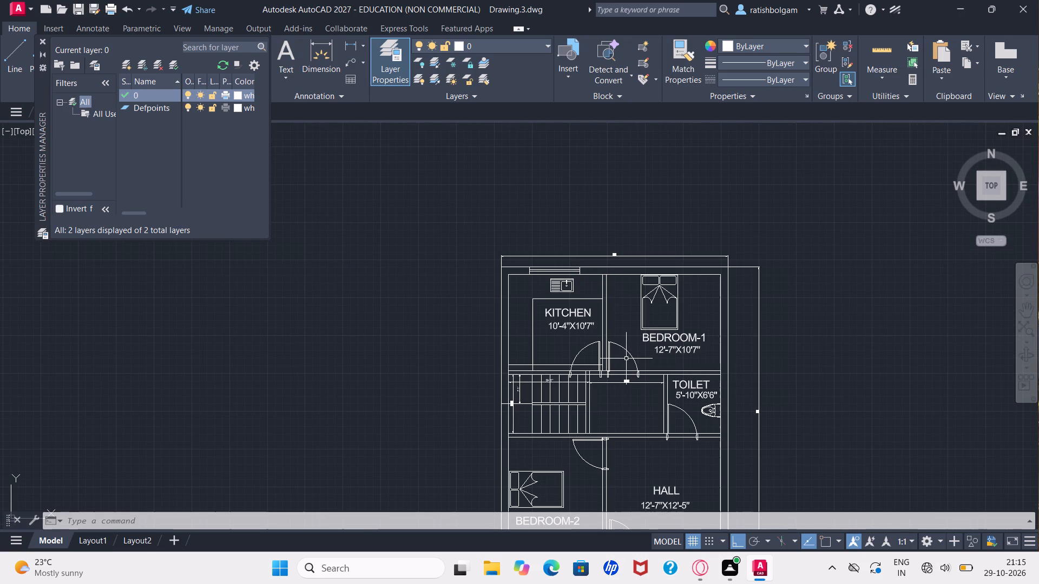
ctrl+scroll(626, 359, up, 1)
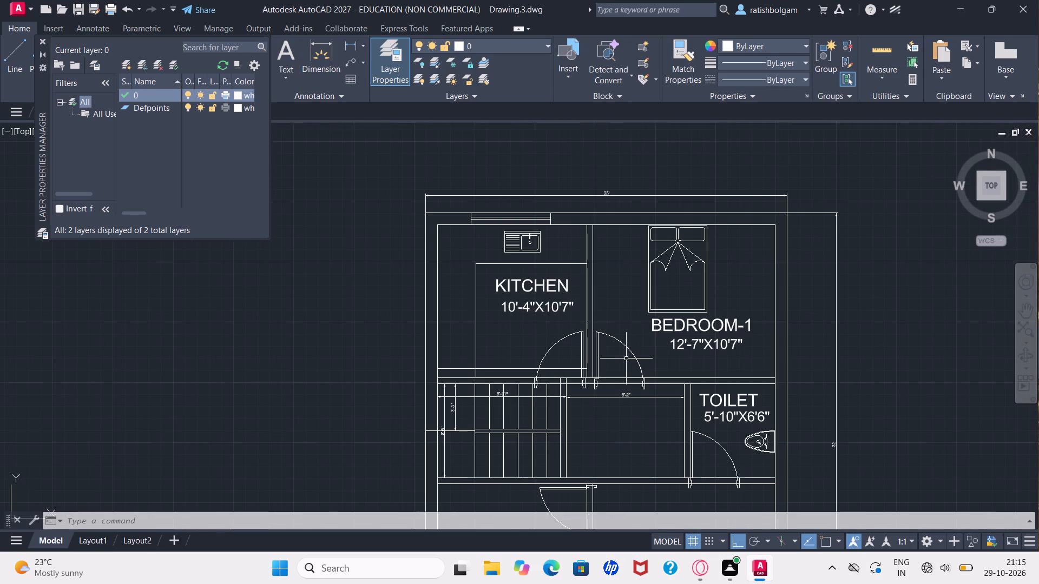
key(l)
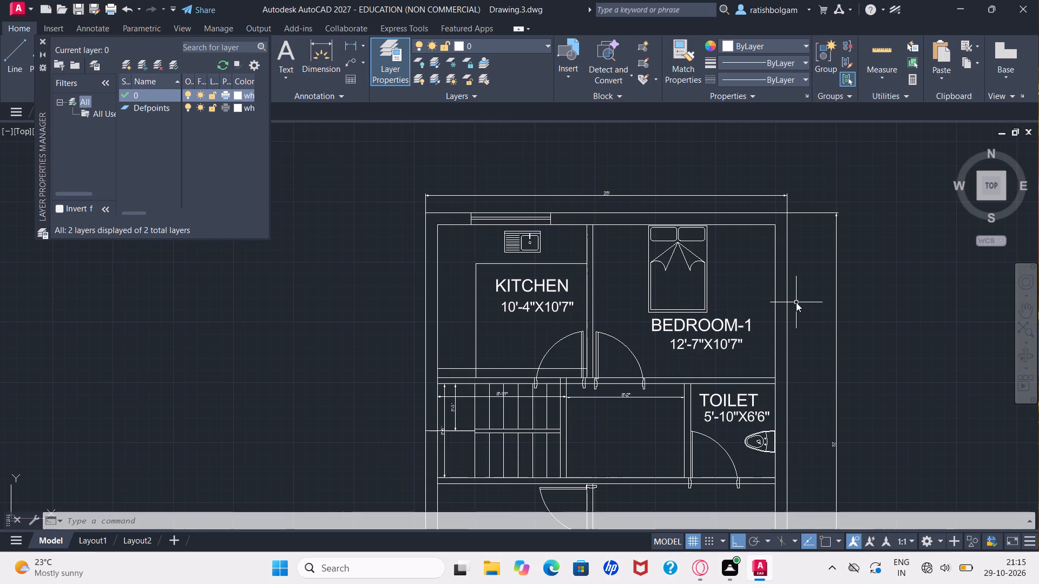
key(Return)
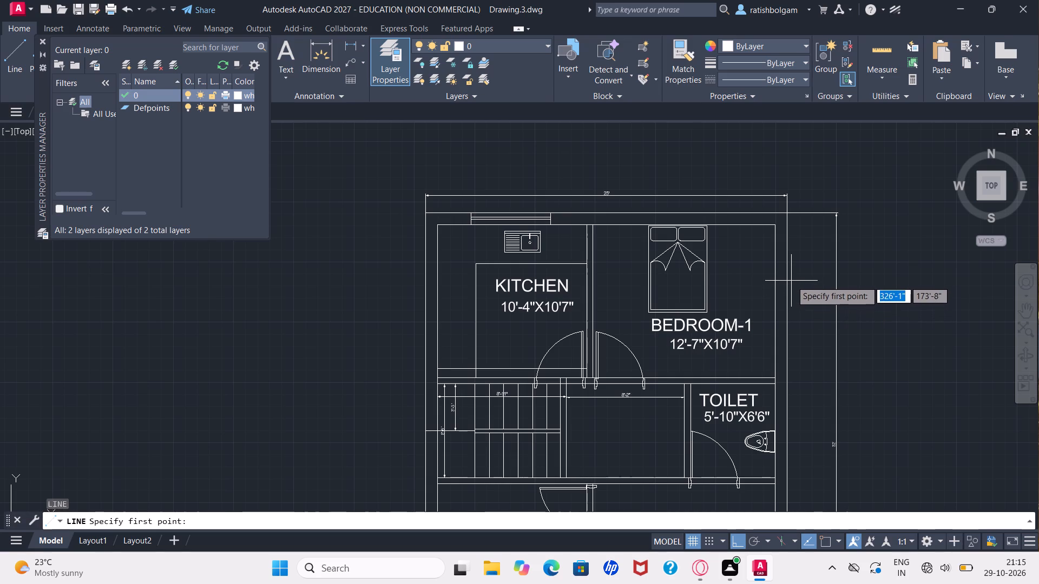
click(788, 249)
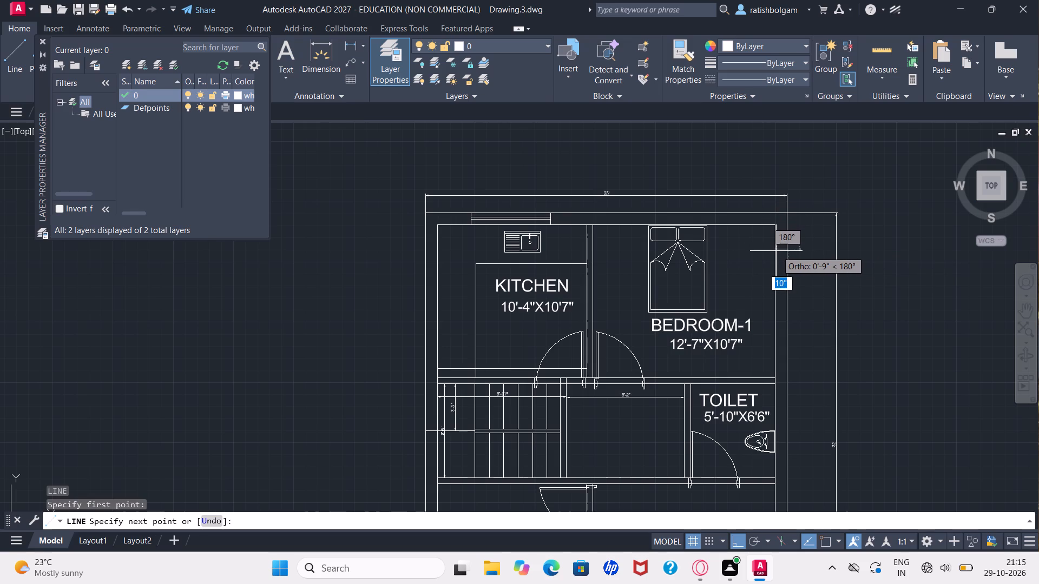
click(776, 251)
ctrl+scroll(776, 251, up, 1)
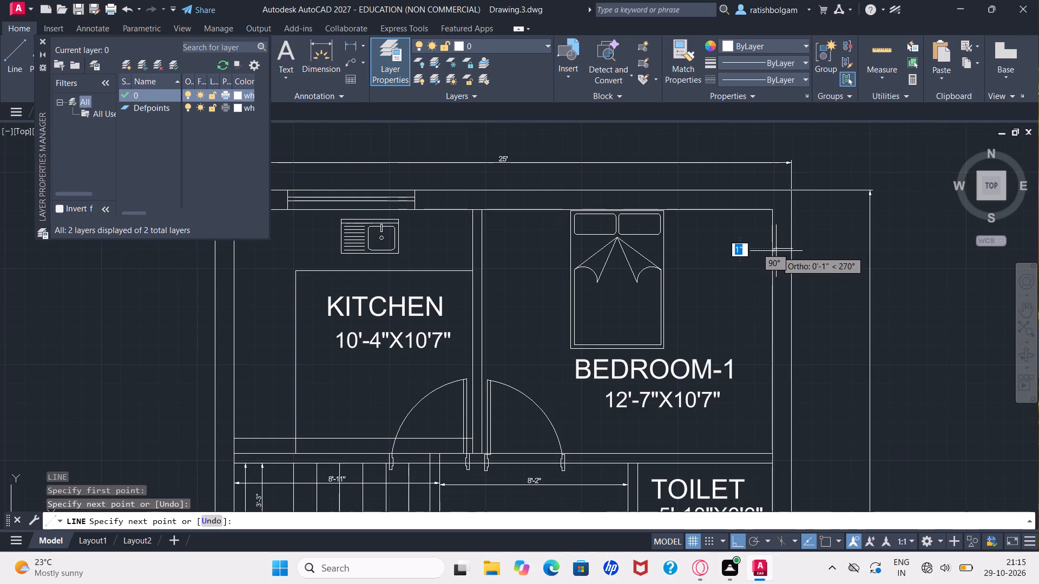
ctrl+scroll(776, 251, up, 2)
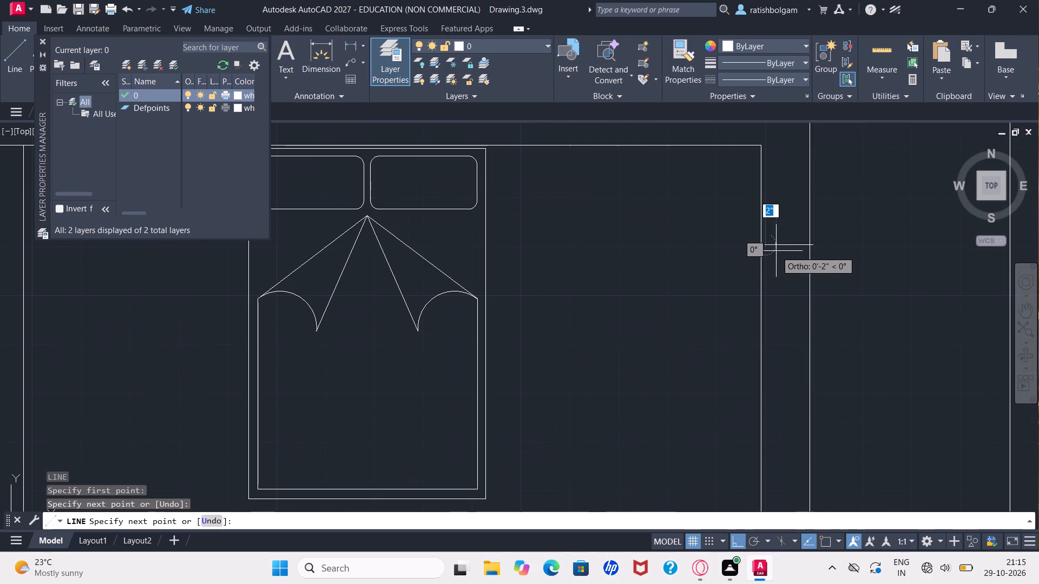
key(Escape)
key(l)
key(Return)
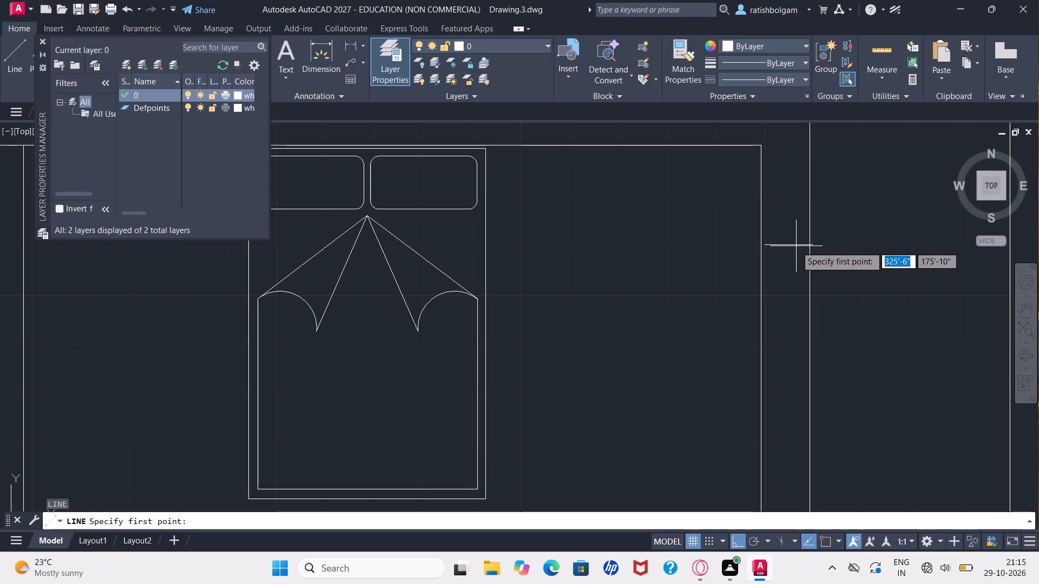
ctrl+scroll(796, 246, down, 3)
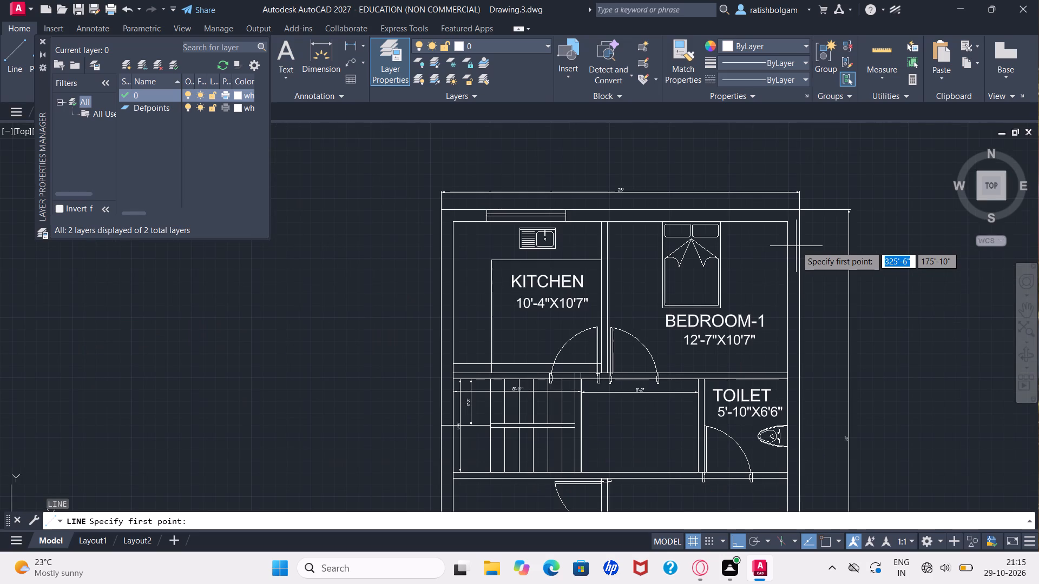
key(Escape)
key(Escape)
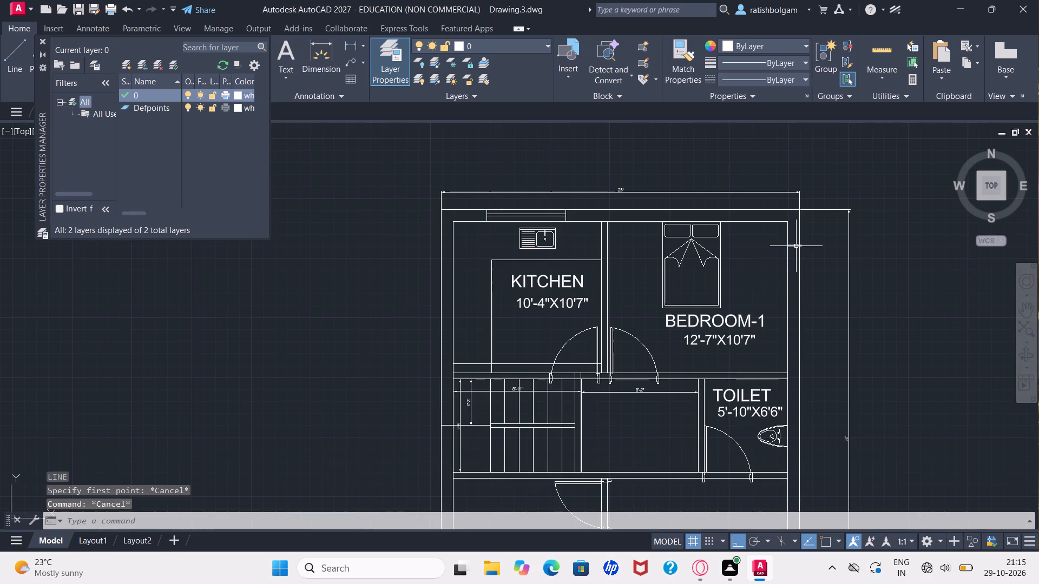
Quick-measure the Kitchen window in the upper wall to check its length and the spacing of its parallel lines.
click(892, 45)
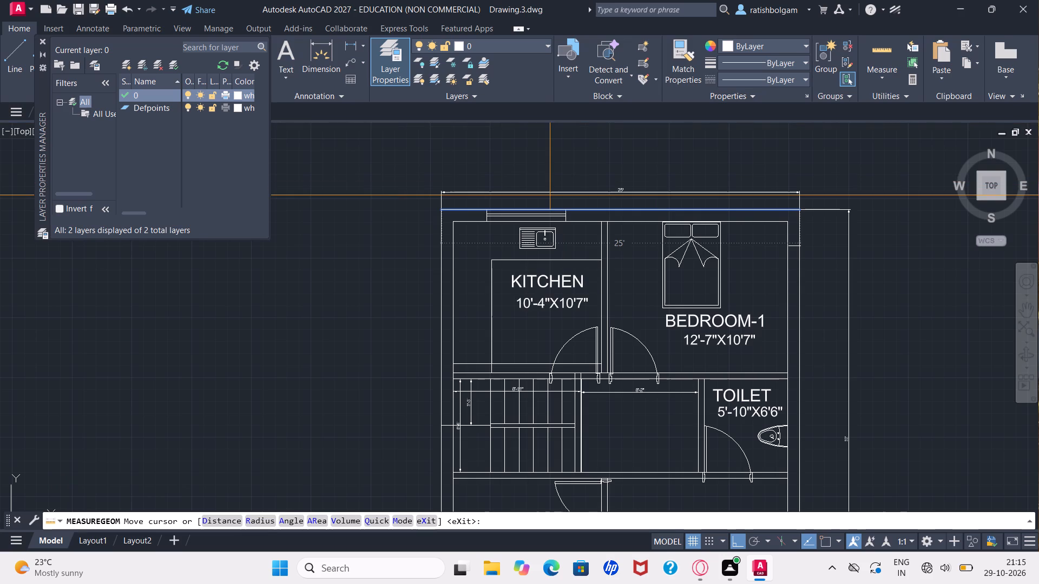
ctrl+scroll(549, 195, up, 3)
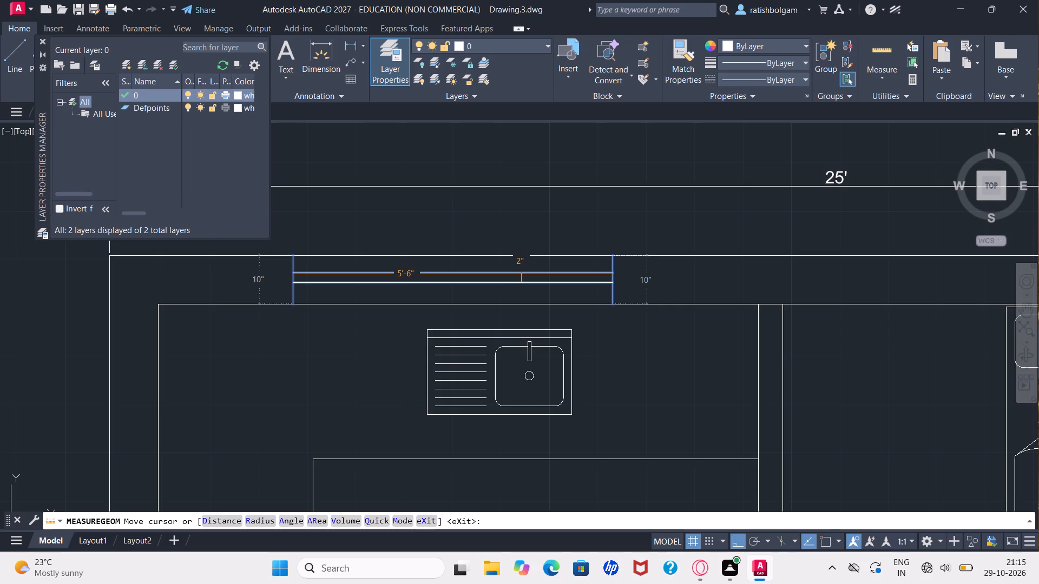
ctrl+scroll(521, 269, down, 2)
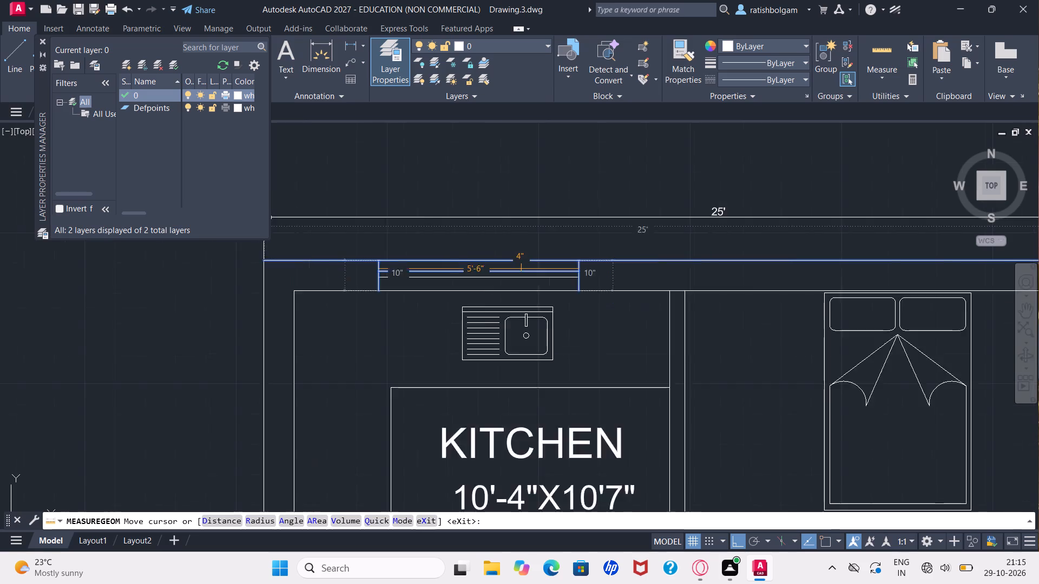
ctrl+scroll(521, 269, down, 2)
key(Escape)
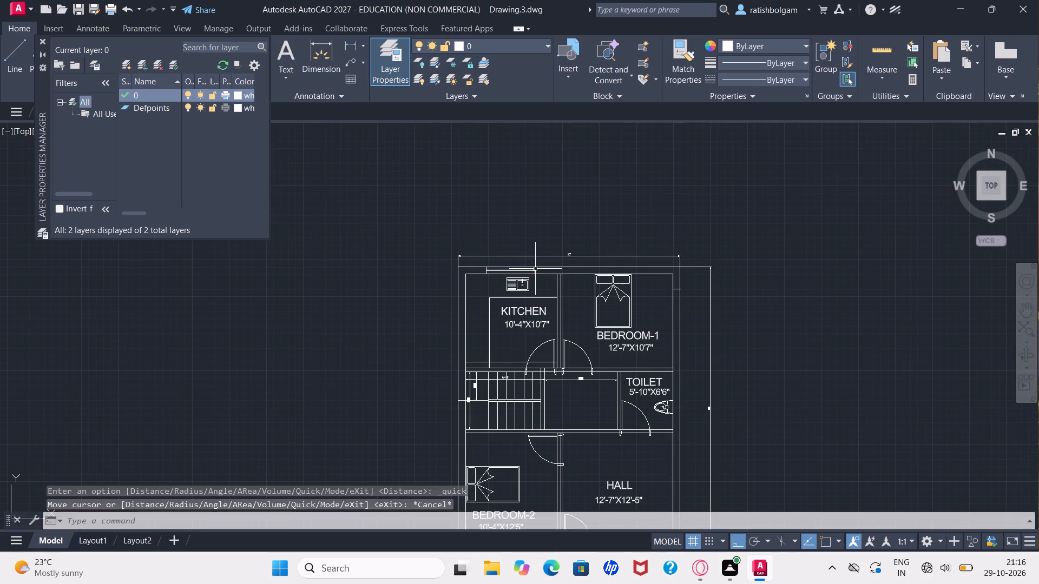
key(Escape)
key(Escape)
key(Escape)
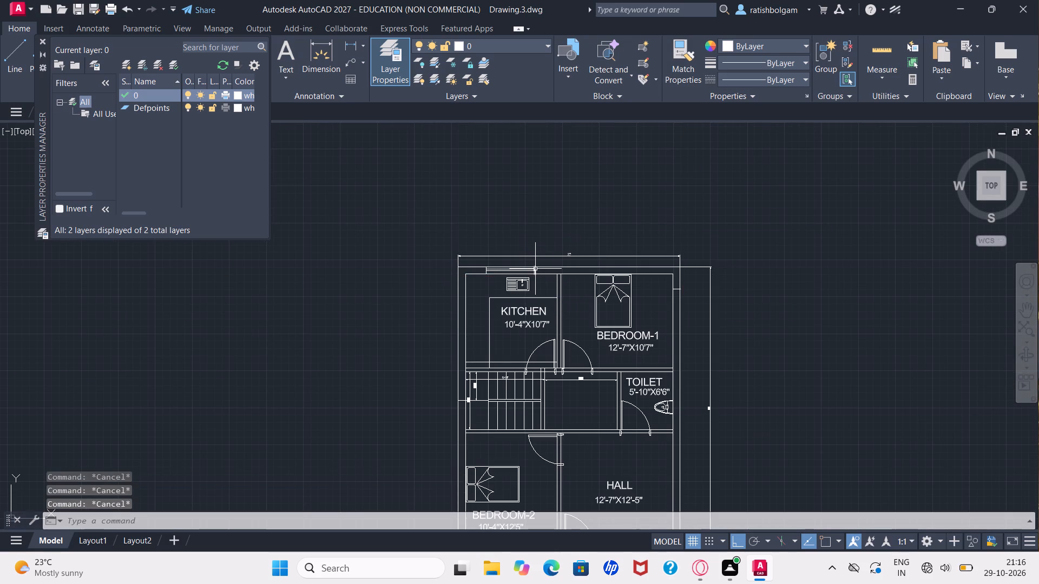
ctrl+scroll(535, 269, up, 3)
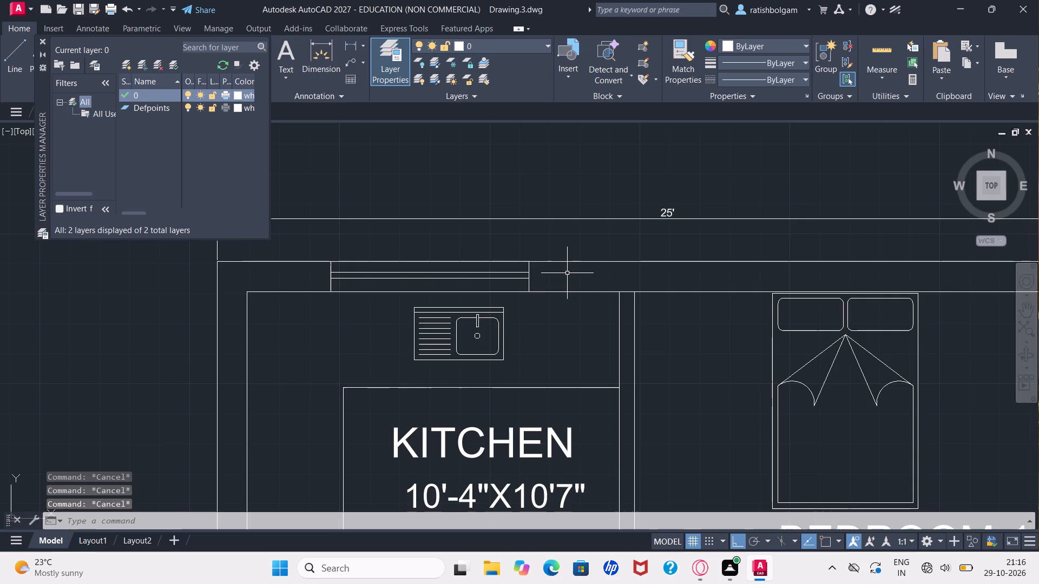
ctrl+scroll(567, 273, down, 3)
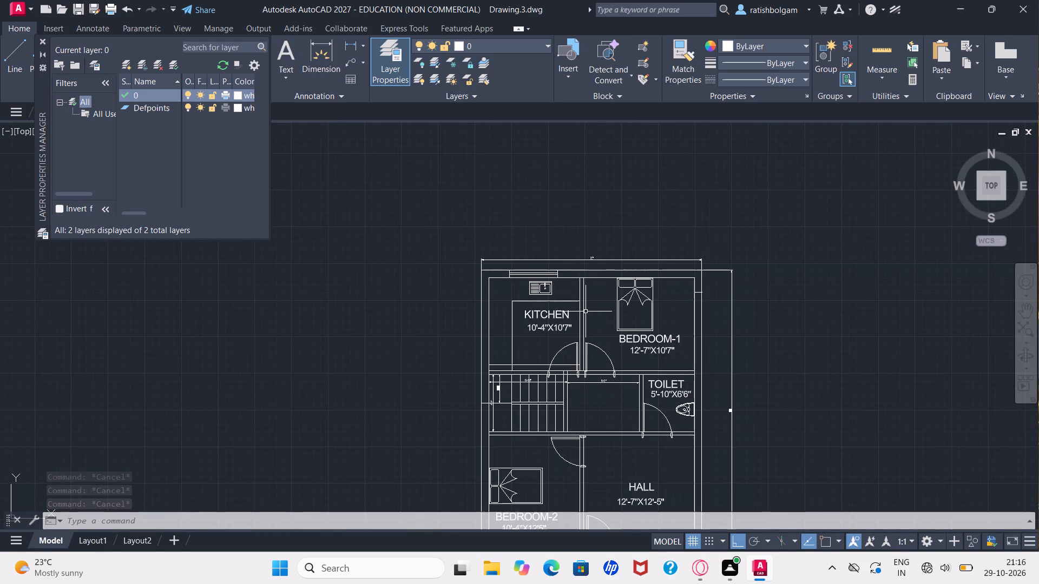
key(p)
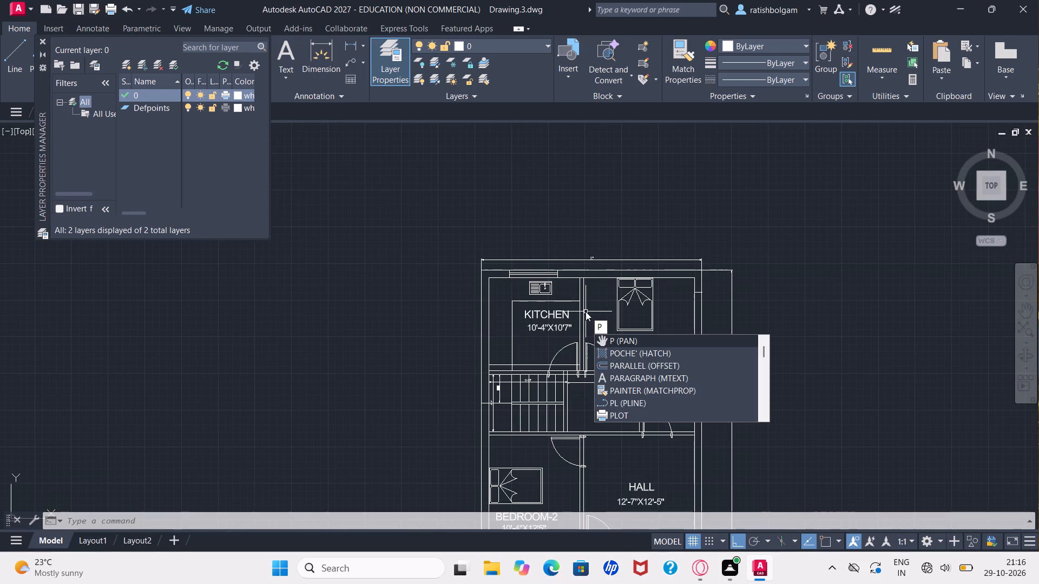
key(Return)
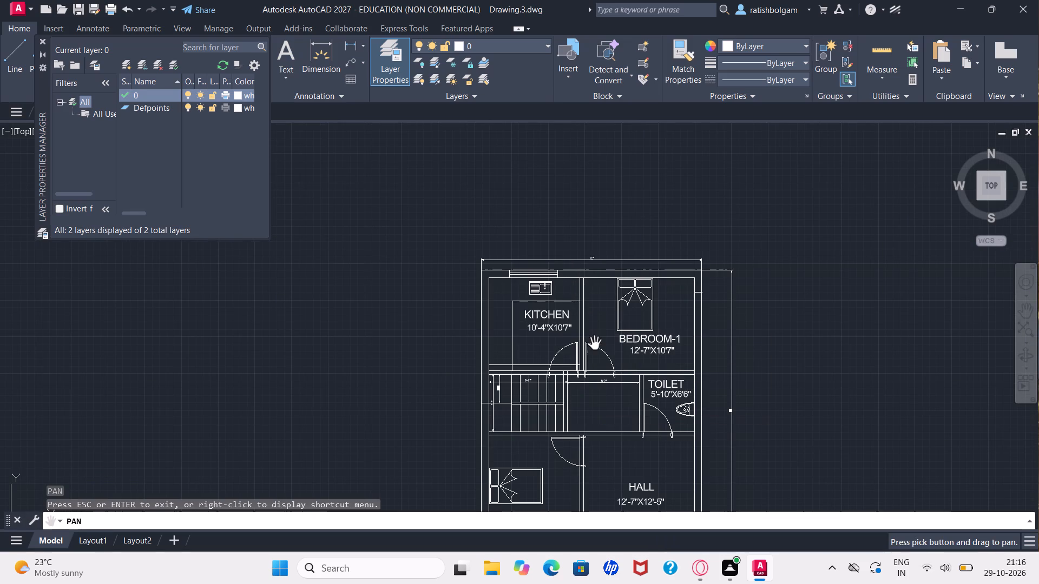
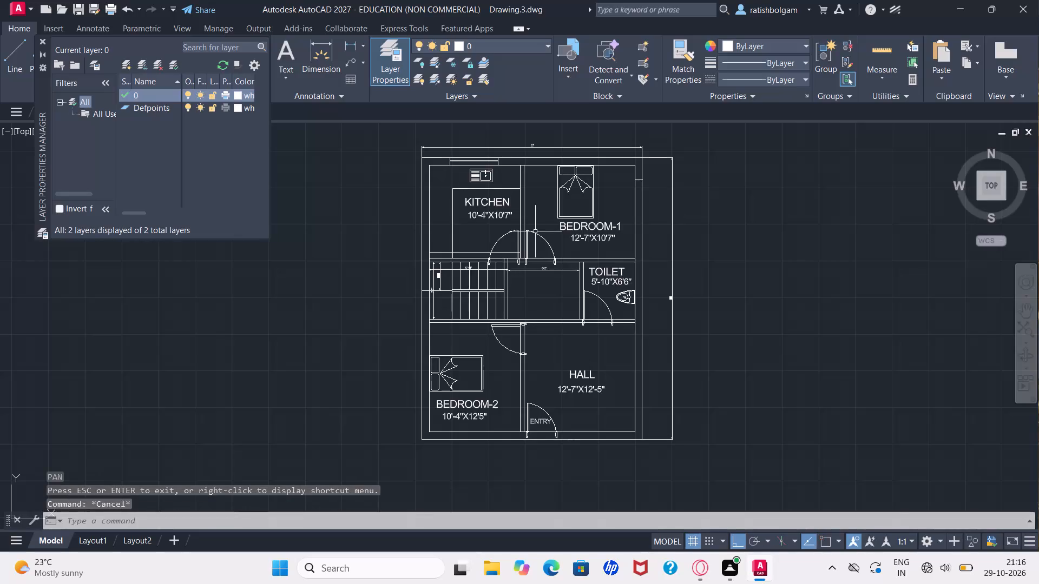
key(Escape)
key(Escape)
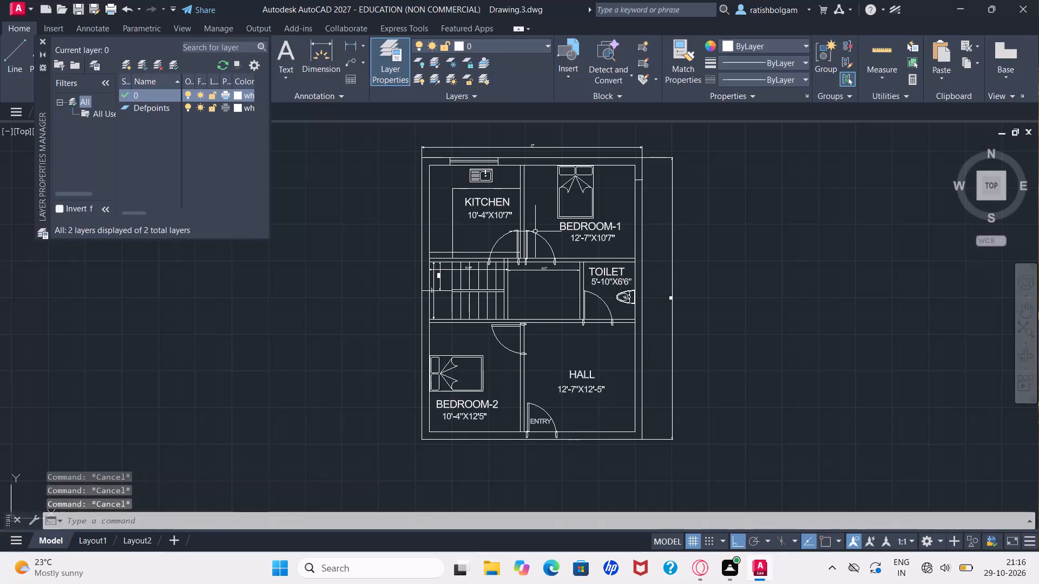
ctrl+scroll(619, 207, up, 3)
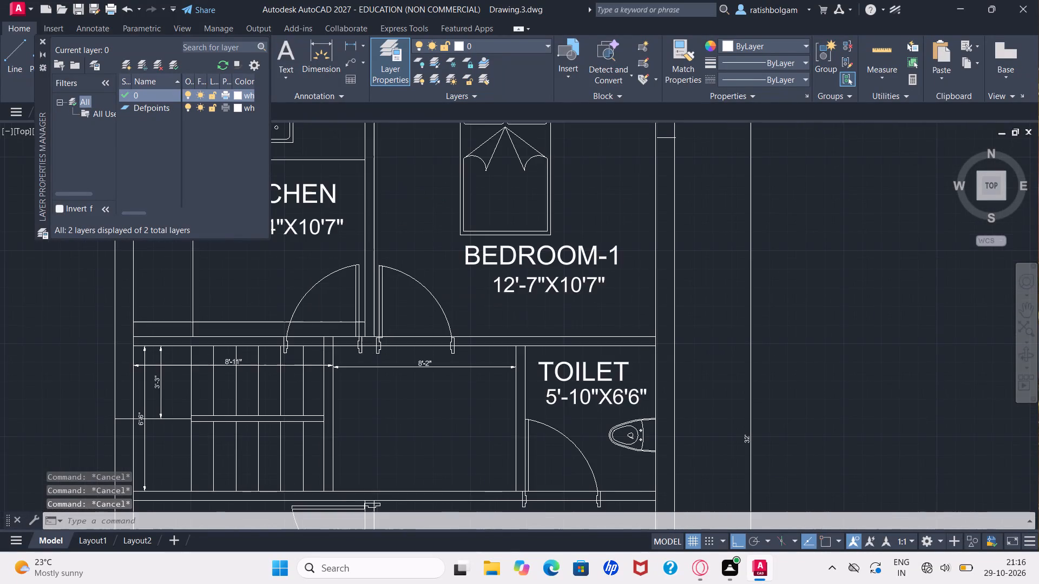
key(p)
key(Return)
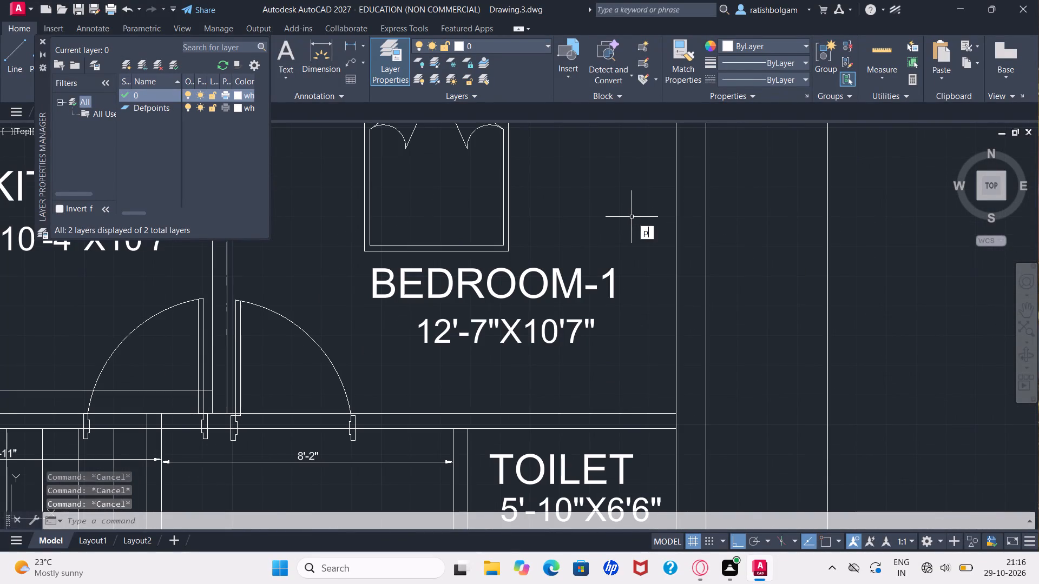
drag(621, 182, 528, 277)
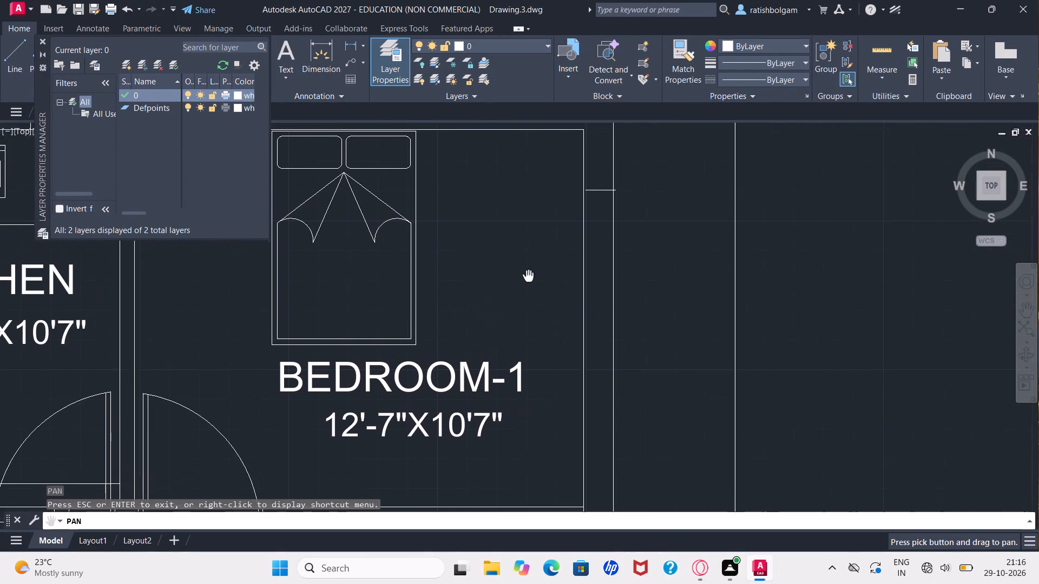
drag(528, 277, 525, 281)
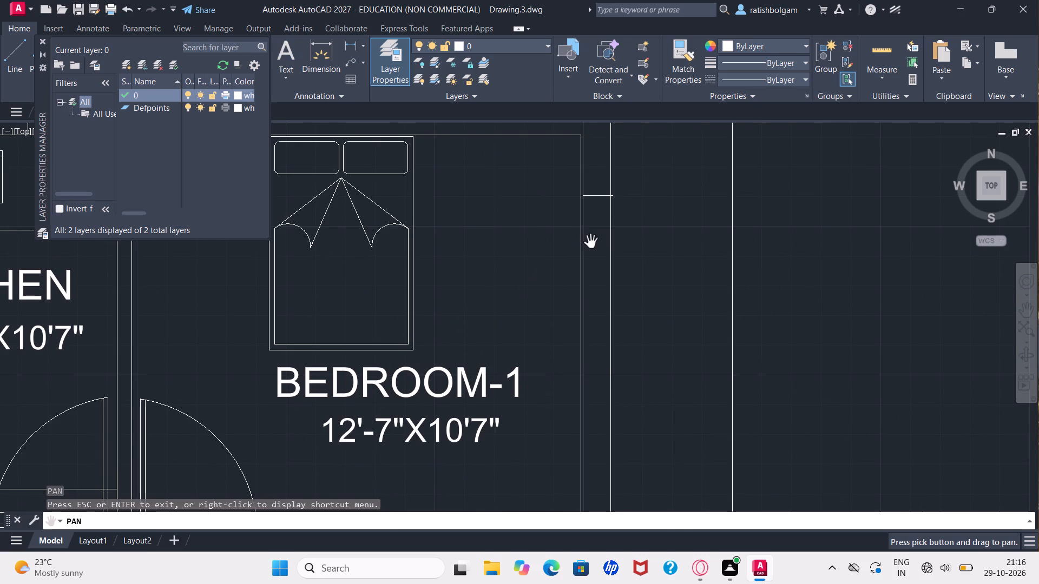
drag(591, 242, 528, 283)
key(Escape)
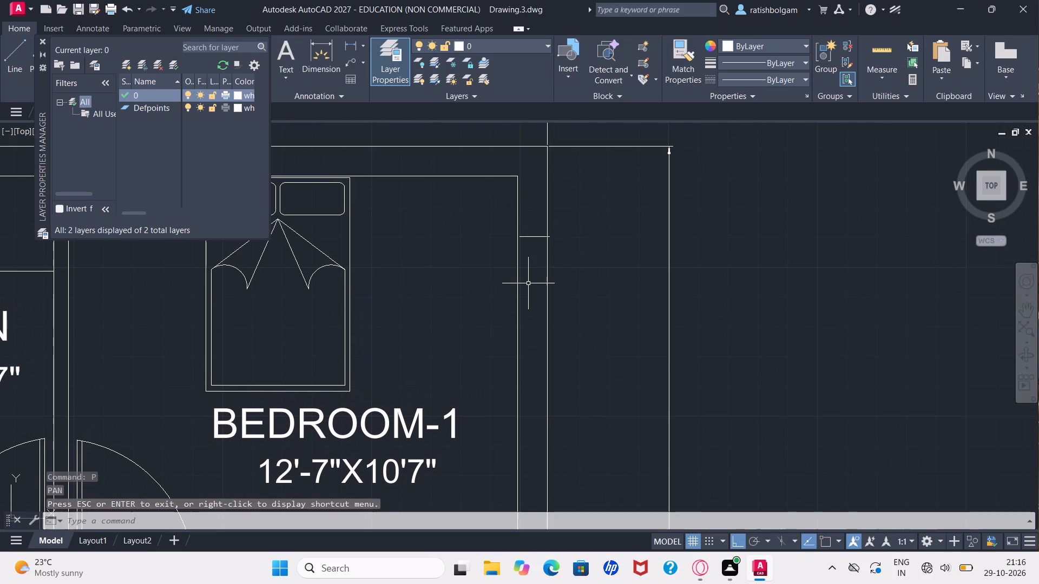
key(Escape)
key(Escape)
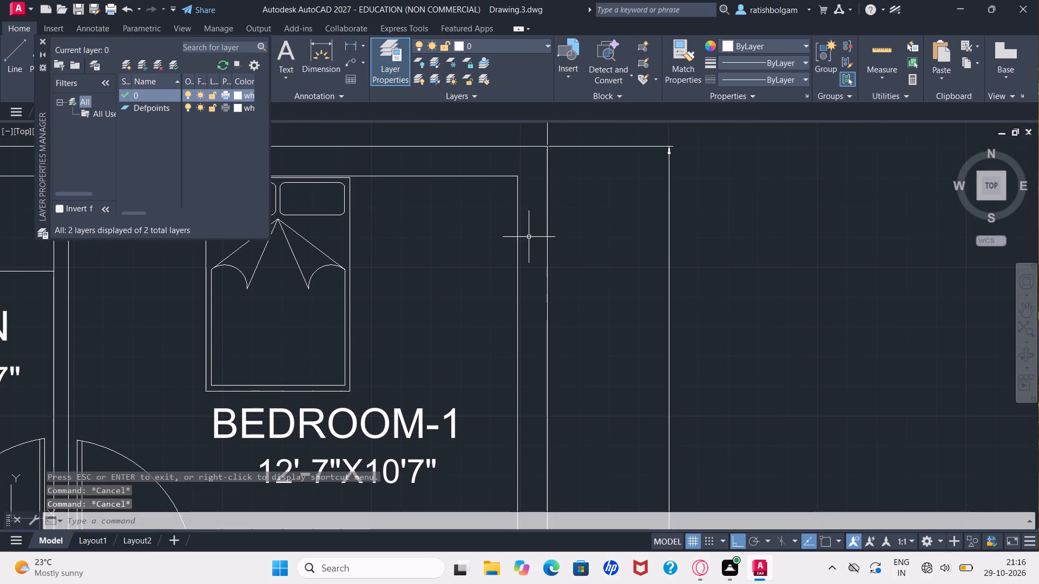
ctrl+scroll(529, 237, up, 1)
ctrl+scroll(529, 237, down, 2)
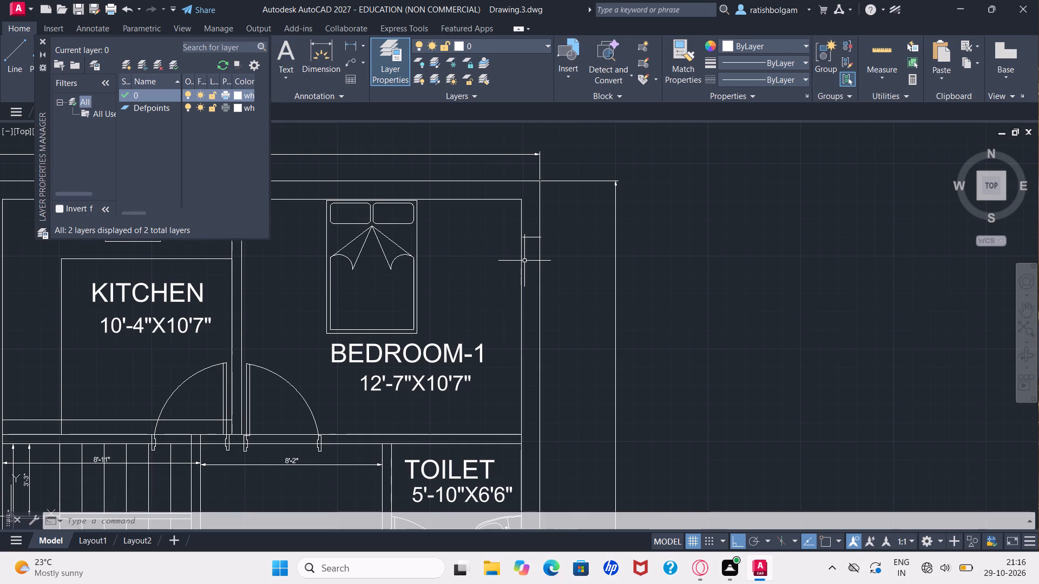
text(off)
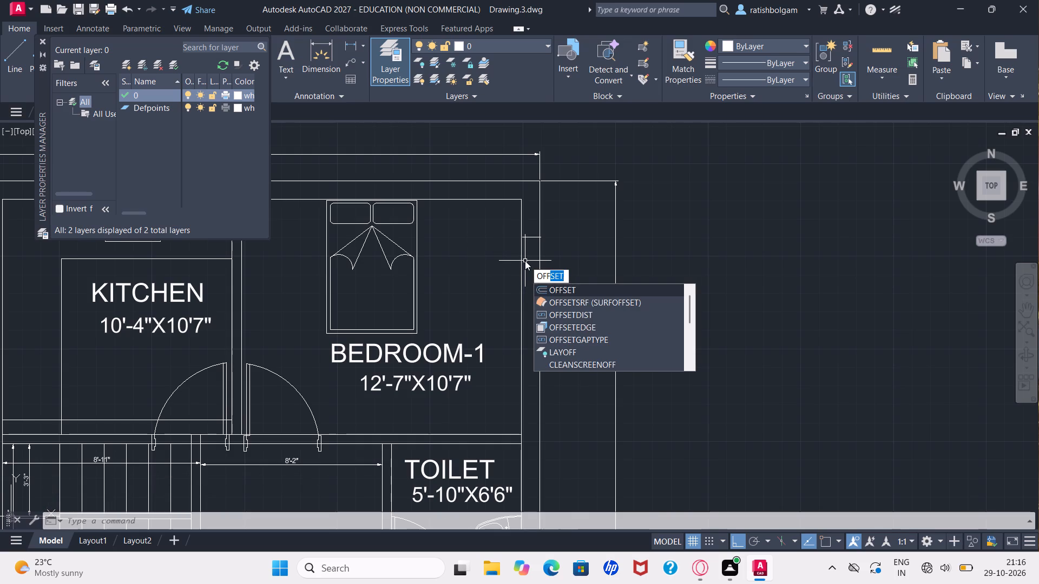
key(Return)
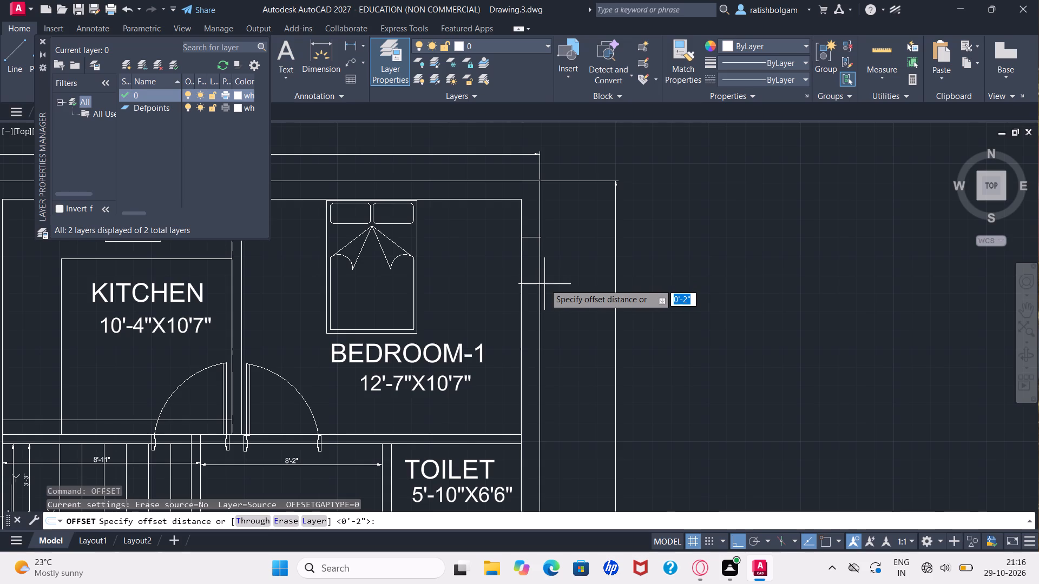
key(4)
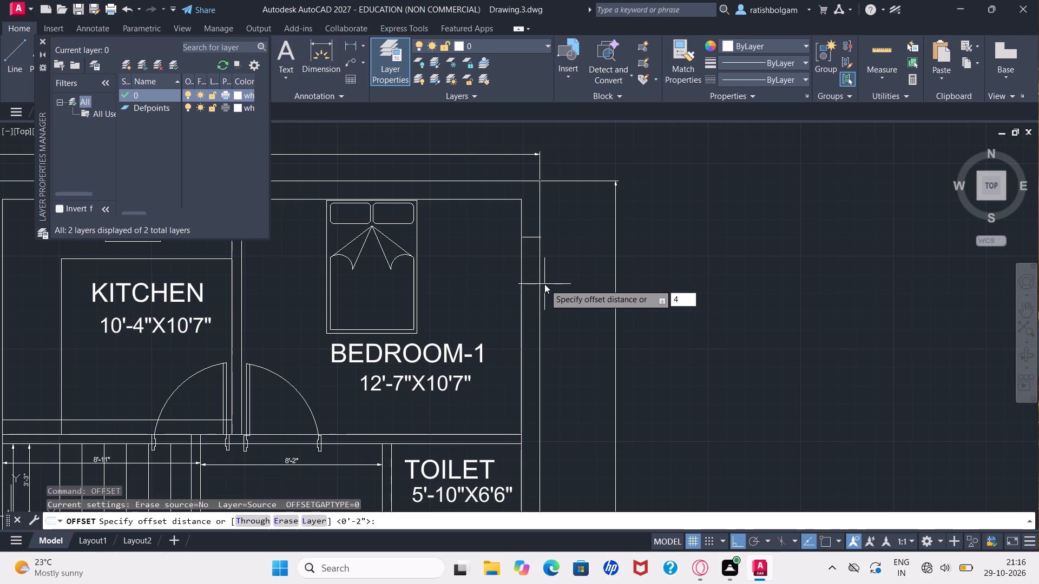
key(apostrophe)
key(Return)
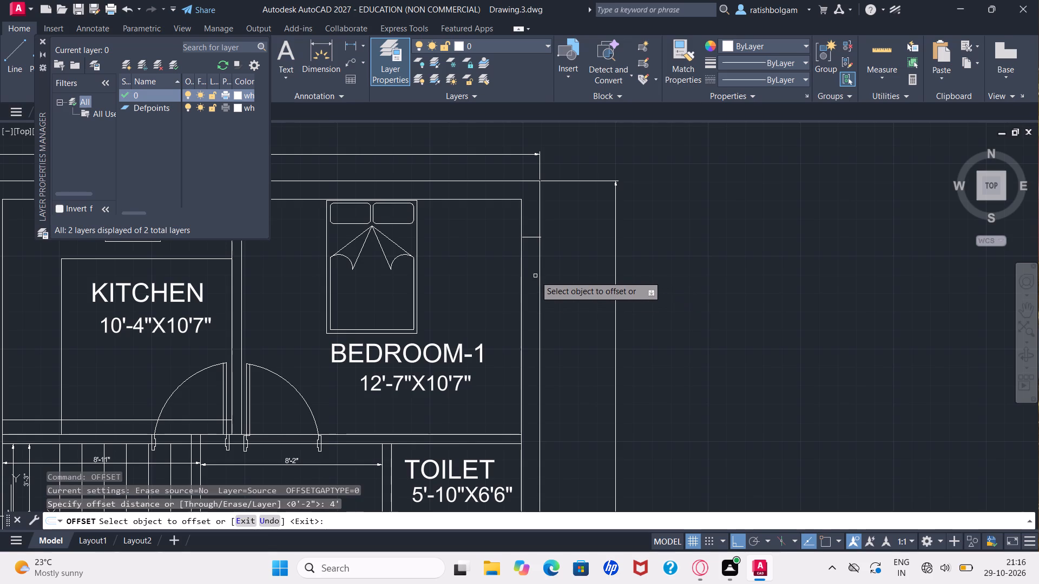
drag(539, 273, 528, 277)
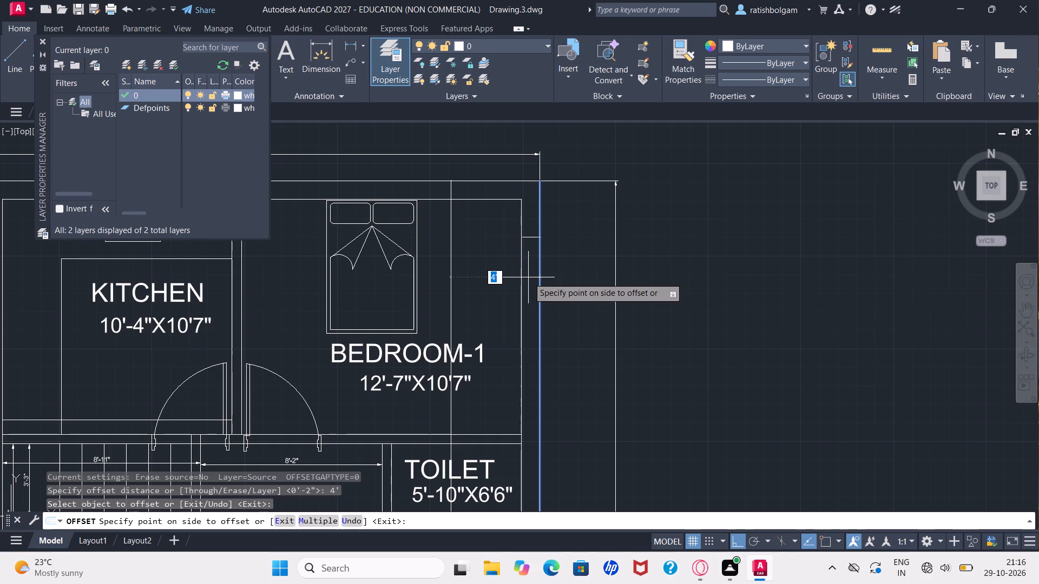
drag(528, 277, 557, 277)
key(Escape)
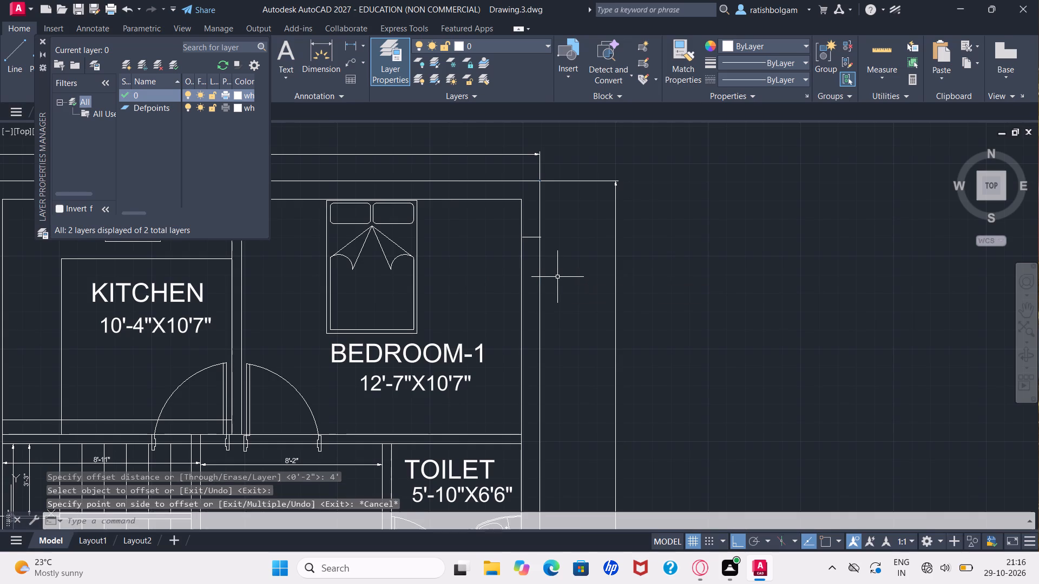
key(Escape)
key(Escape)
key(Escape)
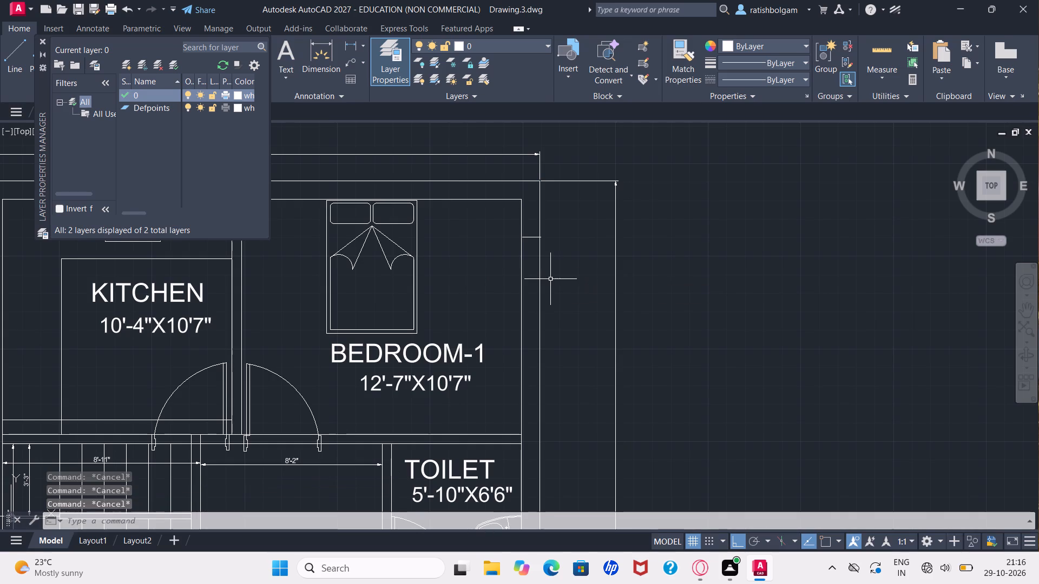
Offset the outer line of the east wall beside Bedroom-1 by 4" inward.
text(off)
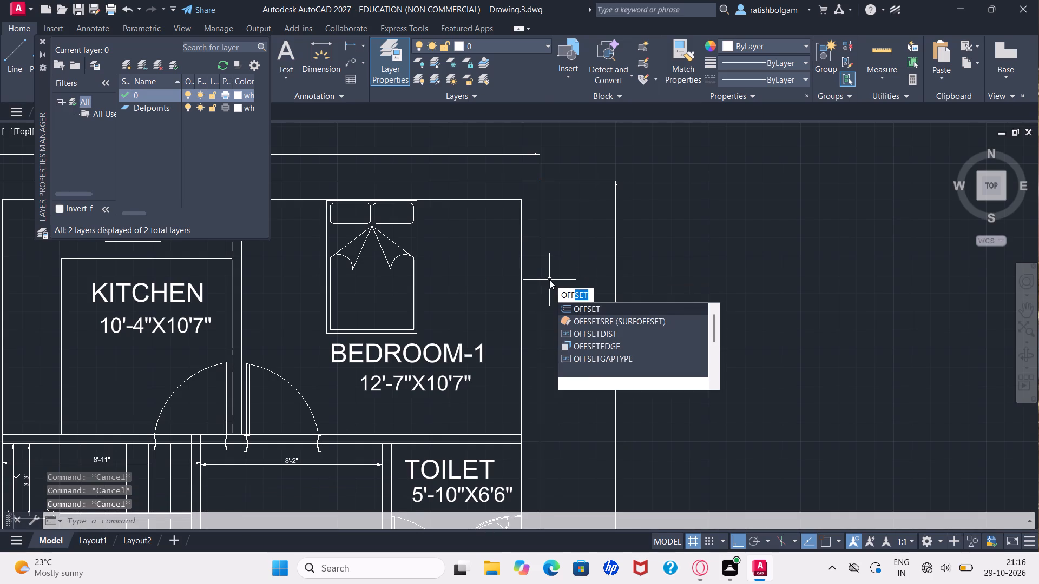
click(568, 308)
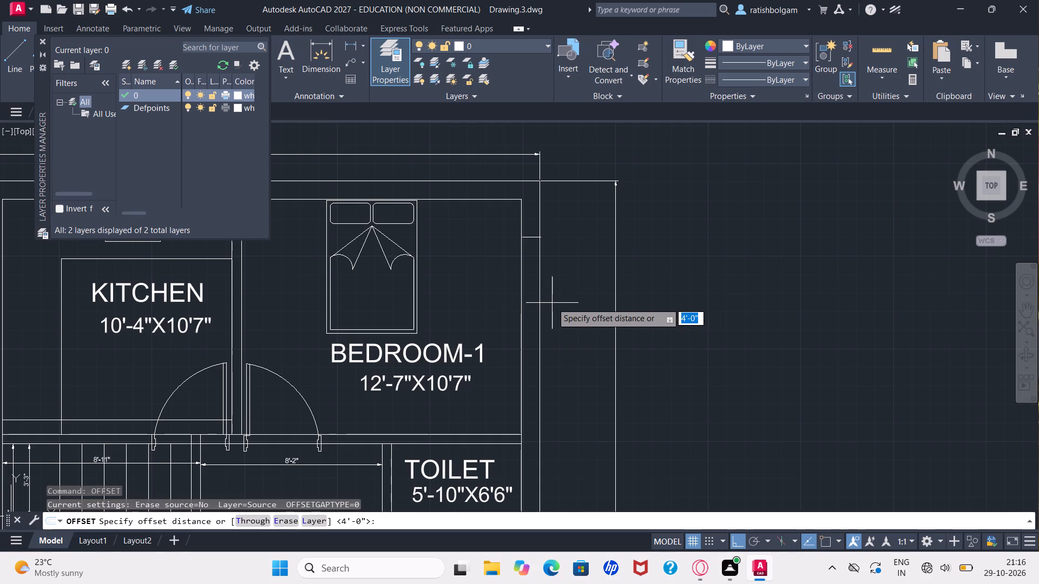
key(4)
key(shift+quotedbl)
key(Return)
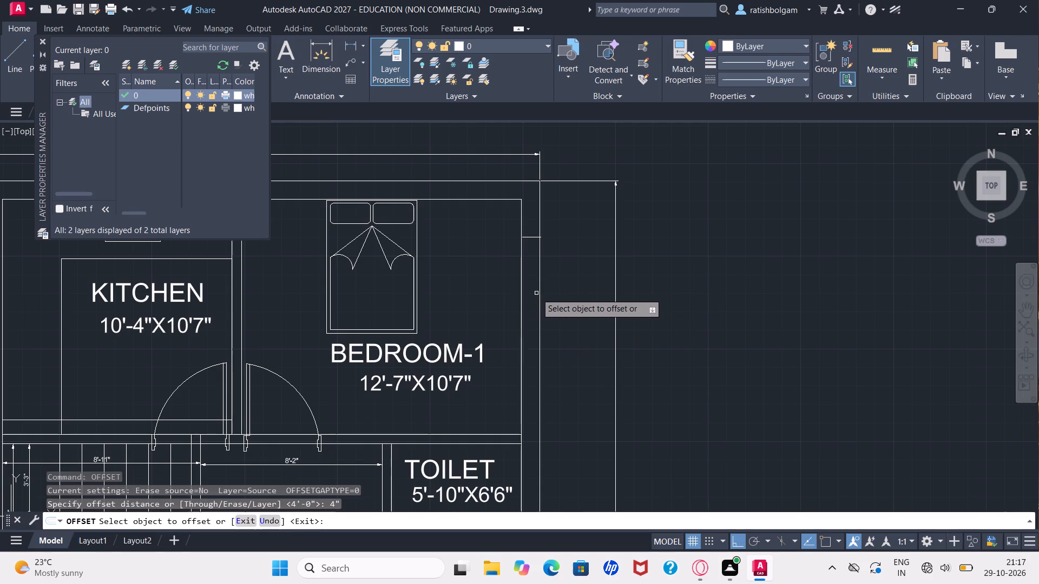
drag(541, 292, 535, 294)
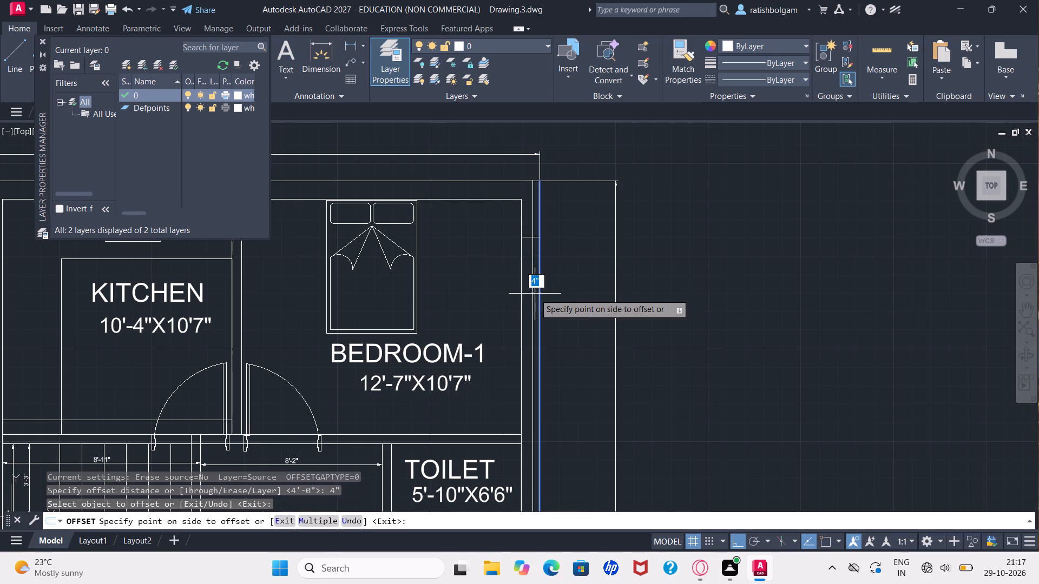
drag(535, 294, 534, 295)
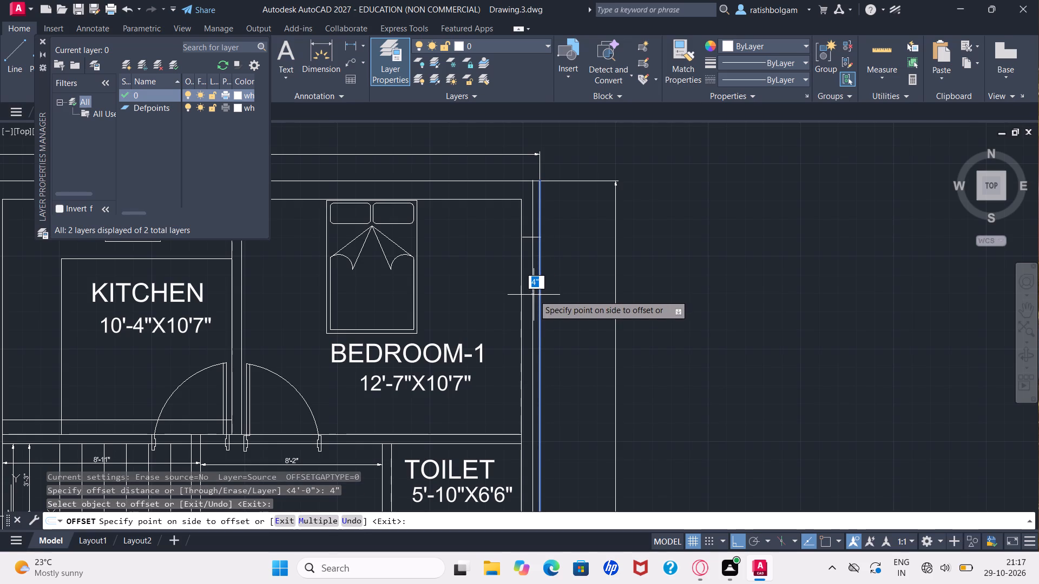
click(534, 295)
key(Escape)
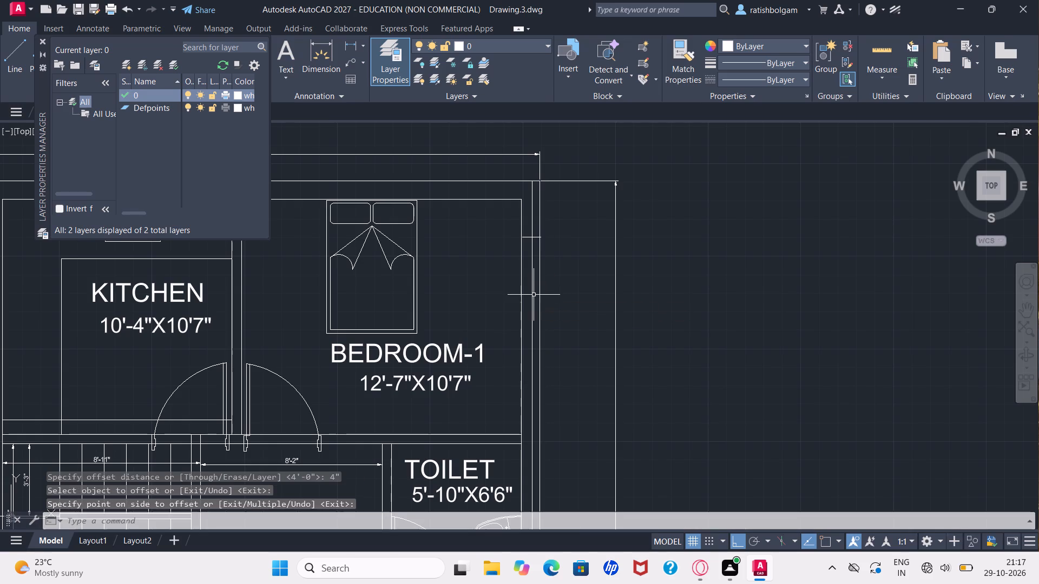
key(Escape)
key(Escape)
key(Escape)
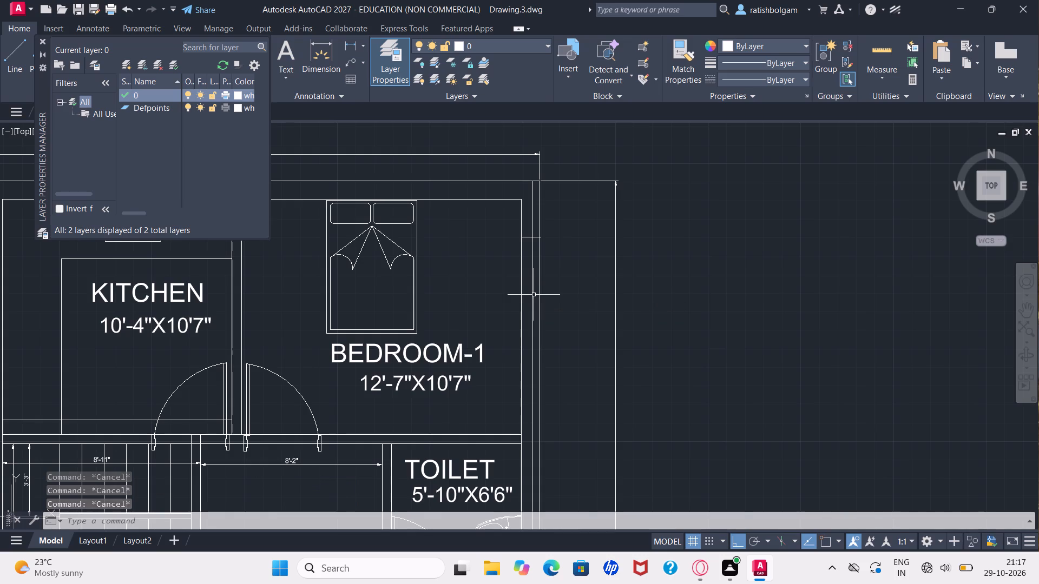
Offset the new line inside the east wall by 2" further inward, towards Bedroom-1.
text(of)
key(f)
key(Return)
key(2)
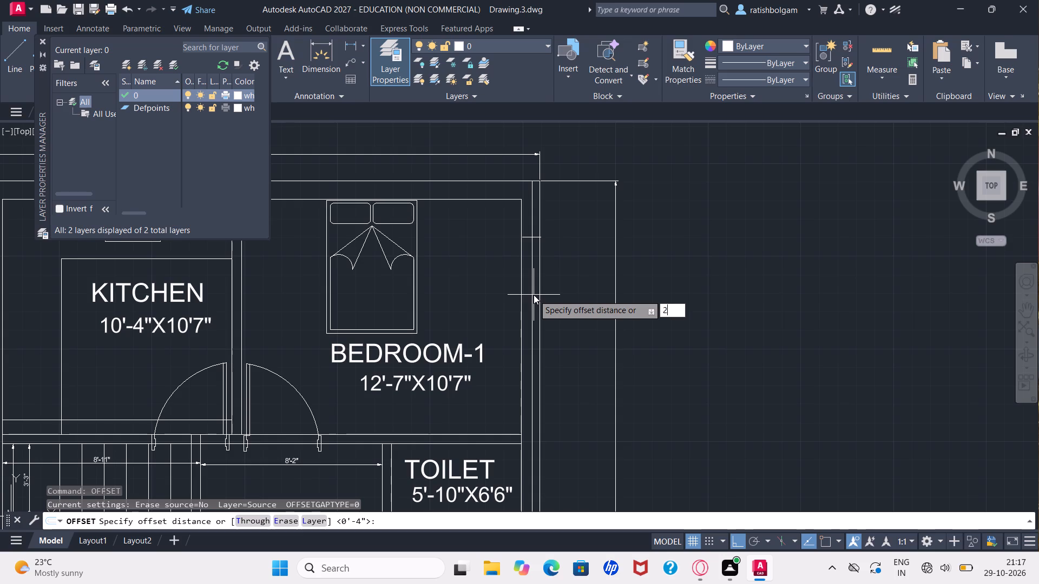
key(shift+quotedbl)
key(Return)
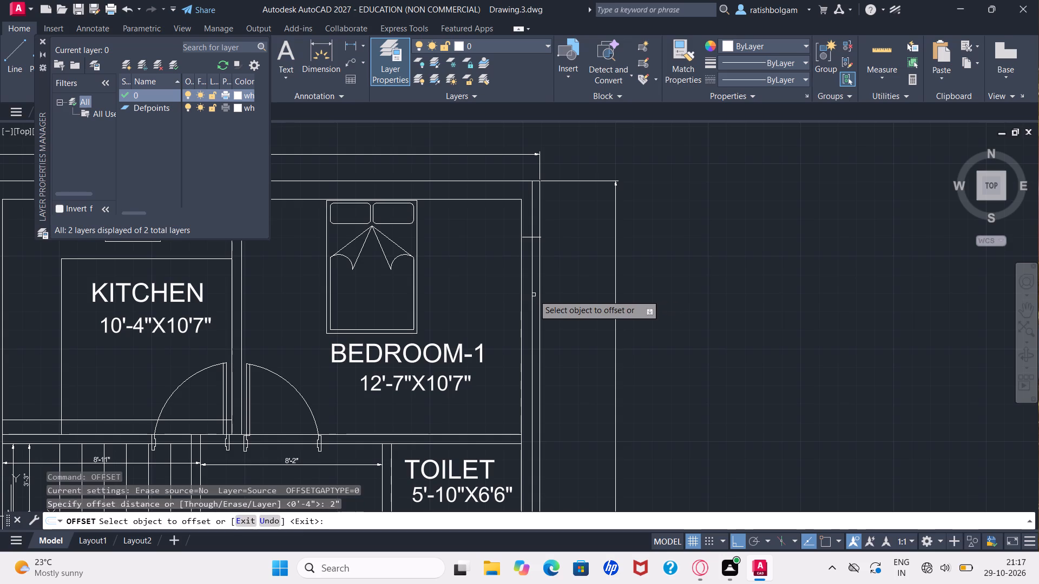
click(532, 294)
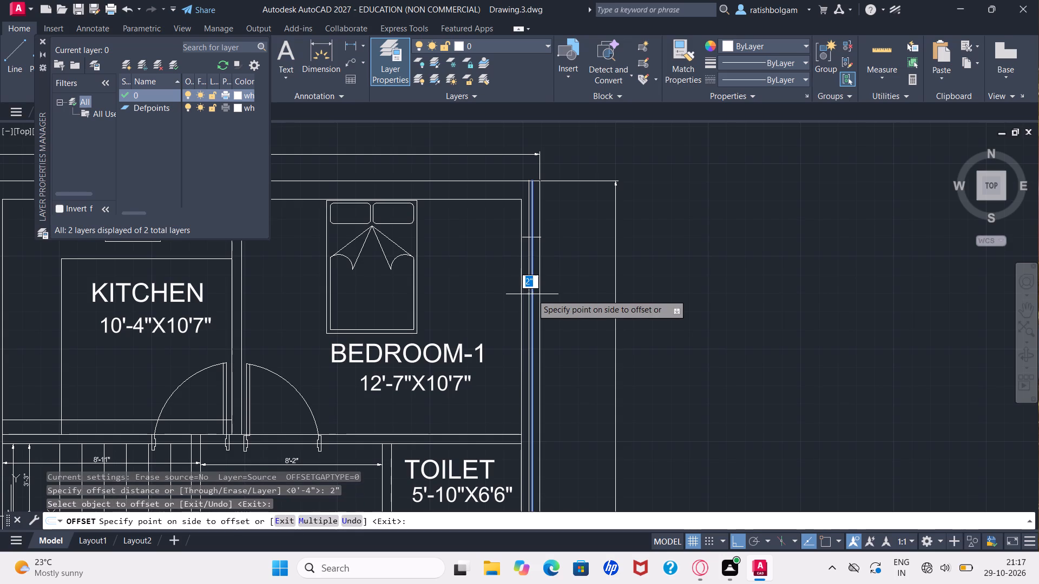
click(528, 294)
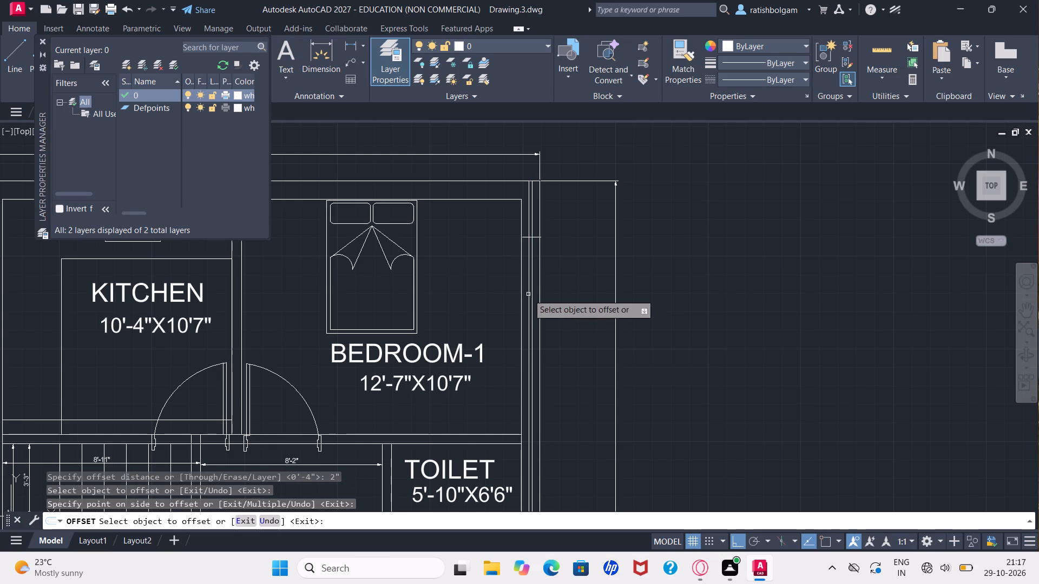
key(Escape)
key(Escape)
key(Escape)
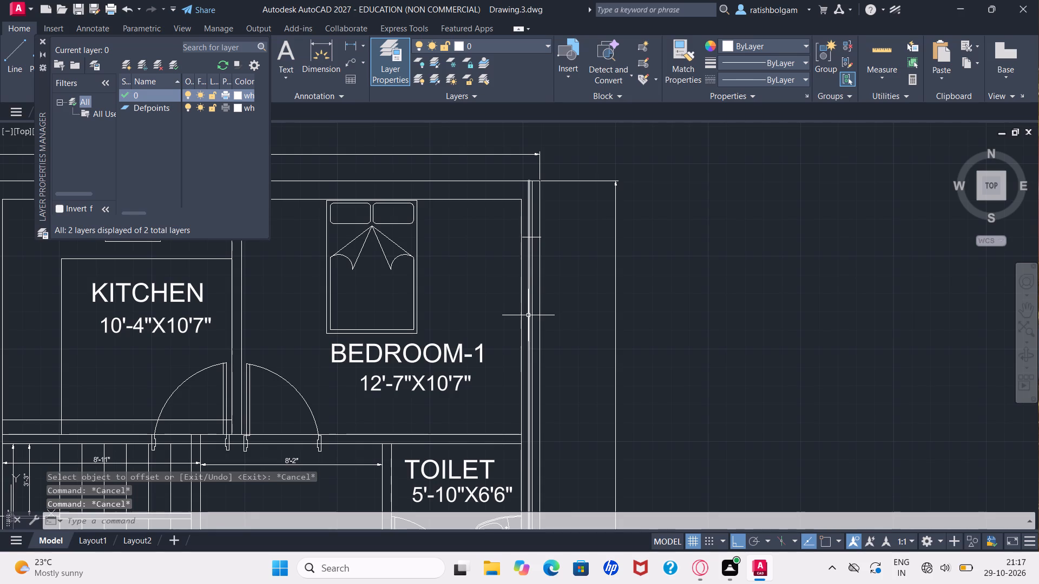
Draw a horizontal line about 10" long across the east wall beside Bedroom-1, level with the room's name label.
key(p)
key(Return)
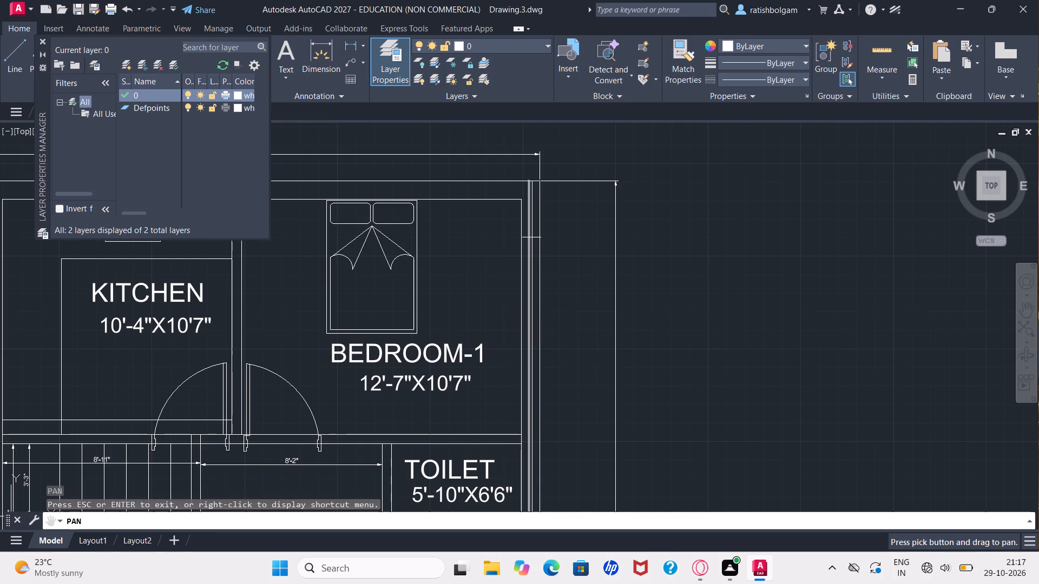
drag(514, 340, 514, 304)
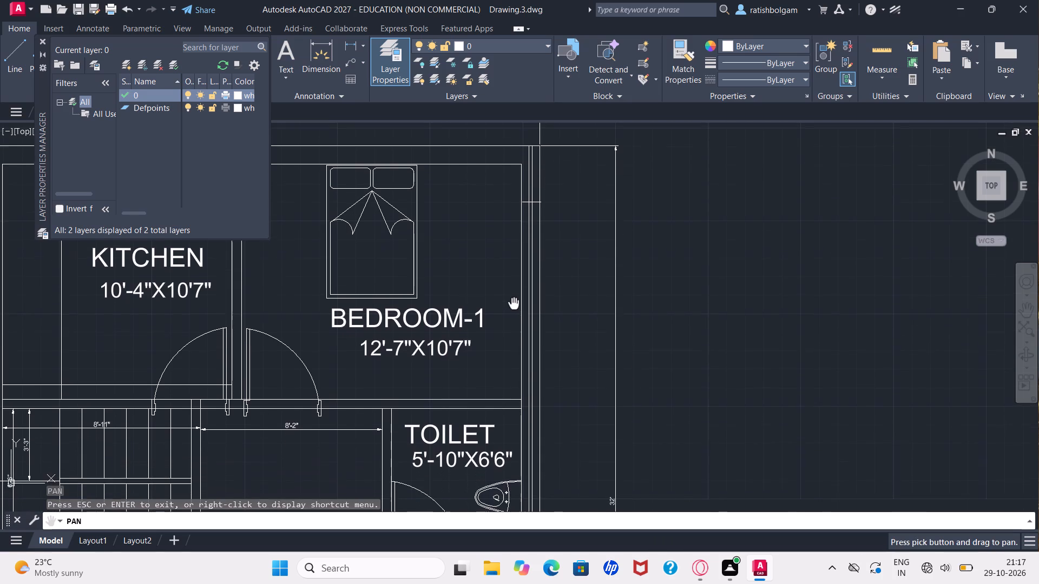
drag(514, 304, 519, 254)
drag(509, 290, 521, 244)
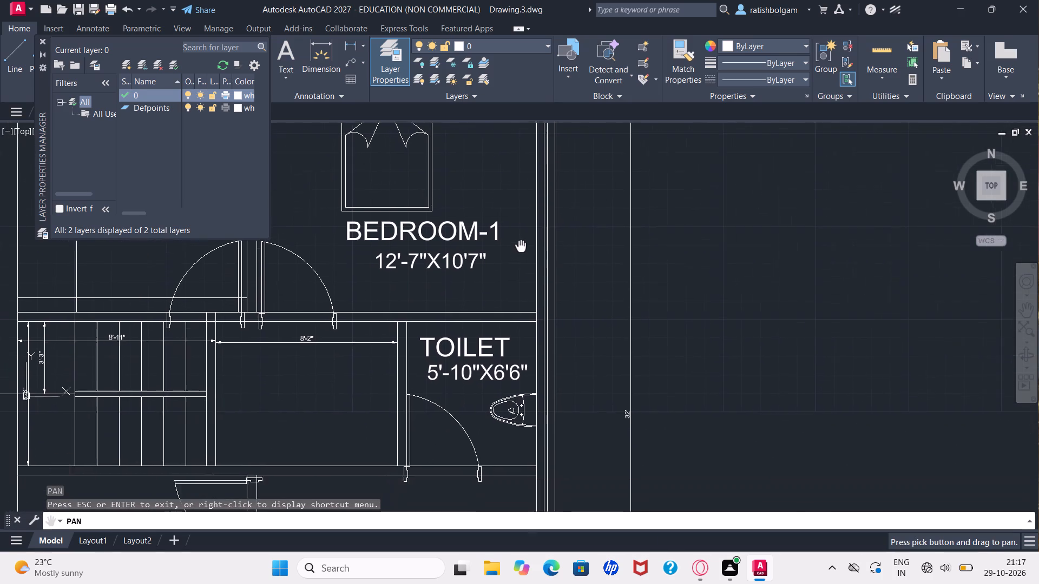
drag(521, 244, 538, 193)
double_click(515, 309)
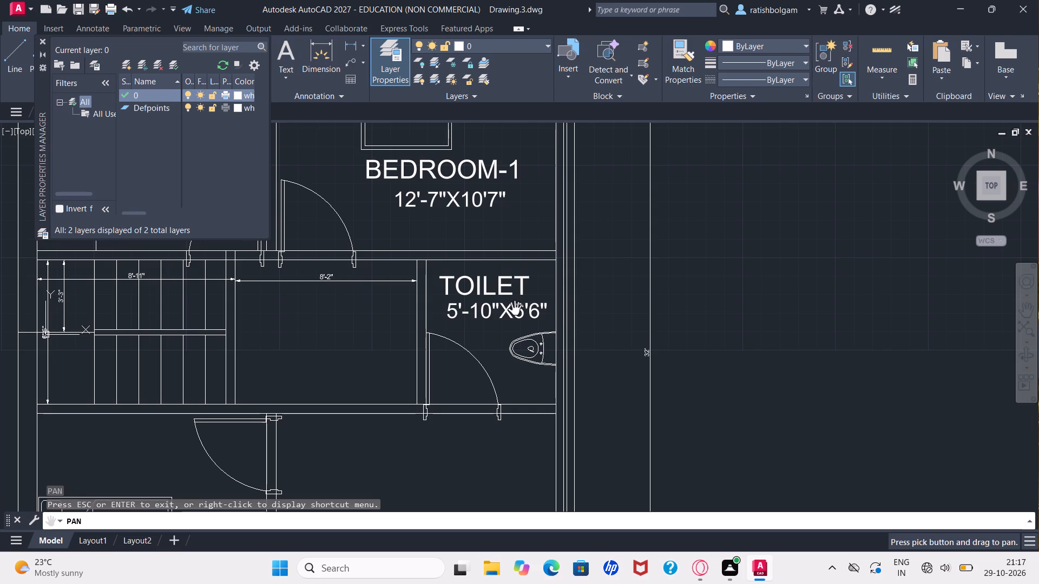
drag(511, 256, 503, 420)
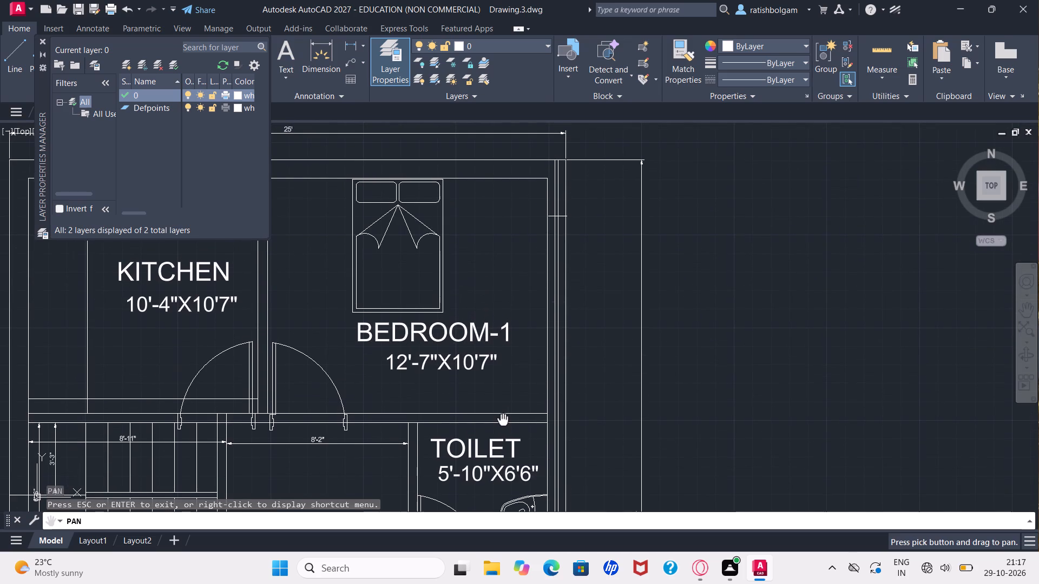
ctrl+scroll(538, 353, up, 1)
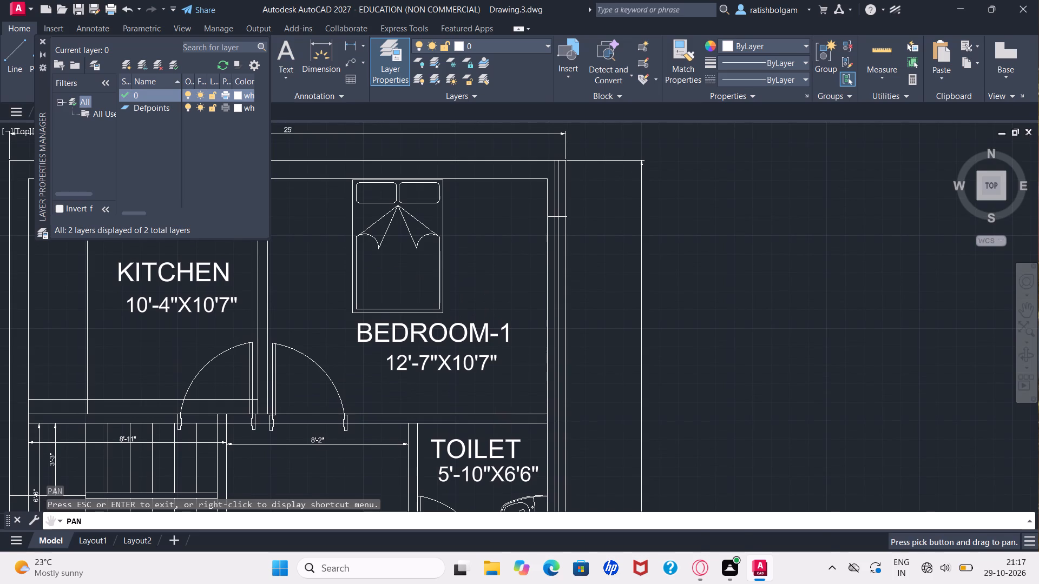
ctrl+scroll(538, 353, up, 1)
ctrl+scroll(538, 353, down, 1)
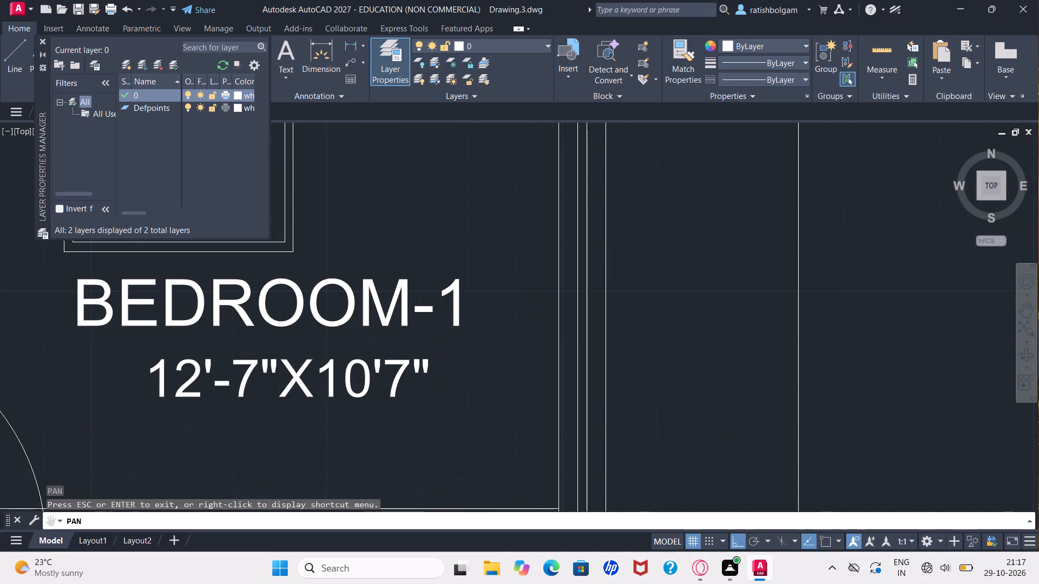
key(Escape)
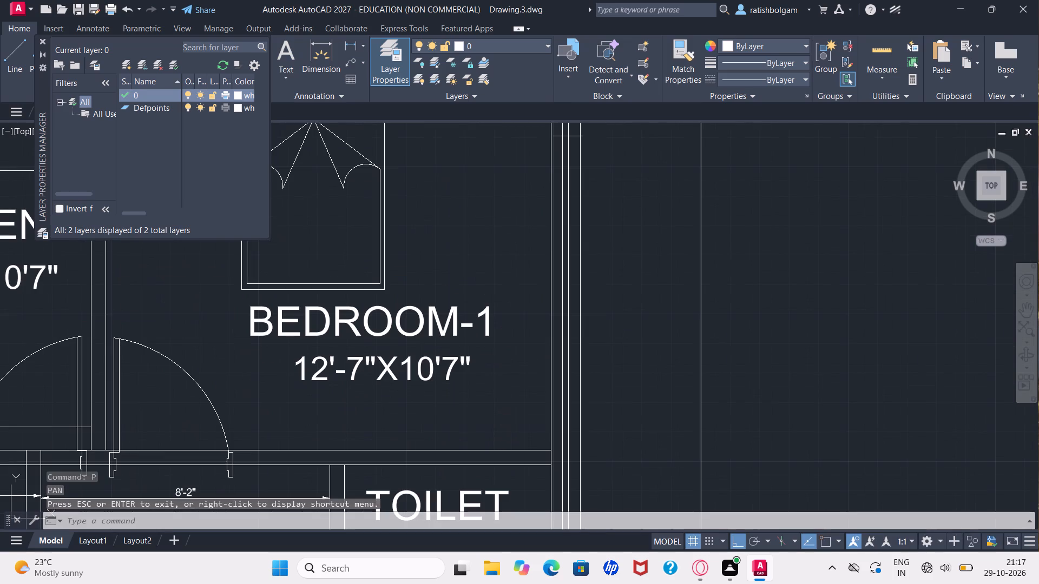
key(l)
key(Return)
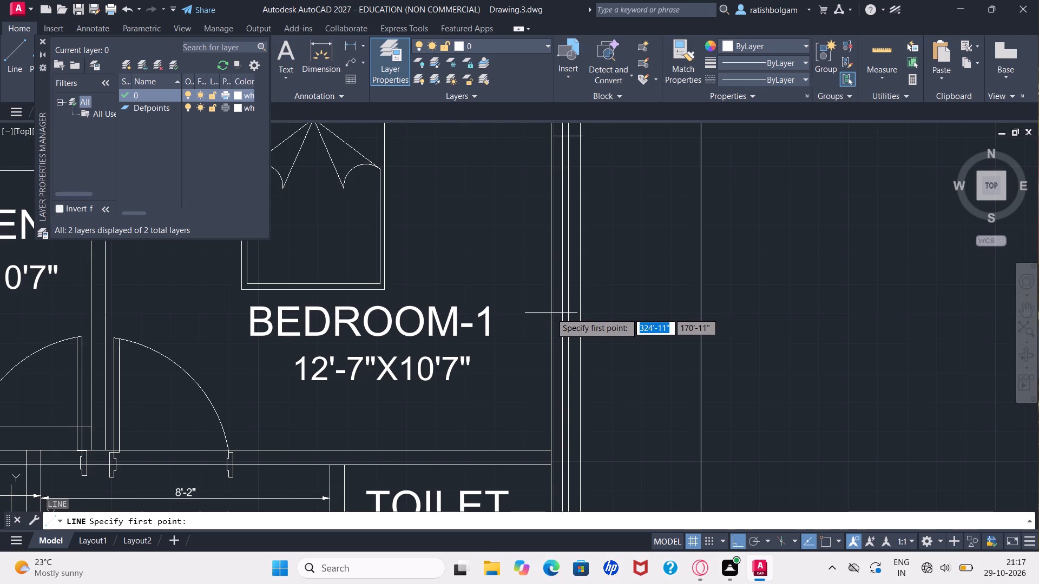
click(551, 313)
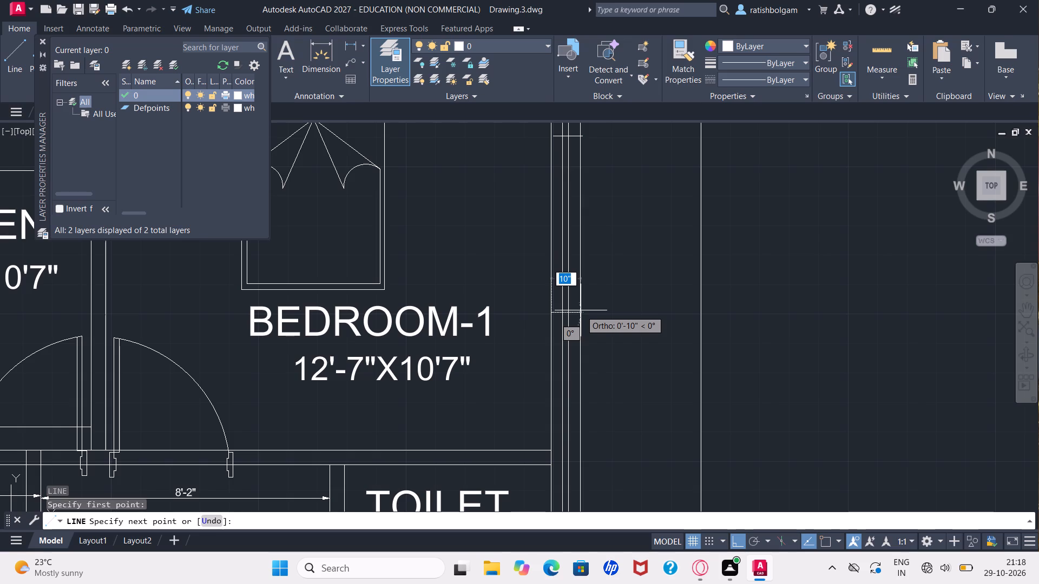
click(581, 310)
key(Escape)
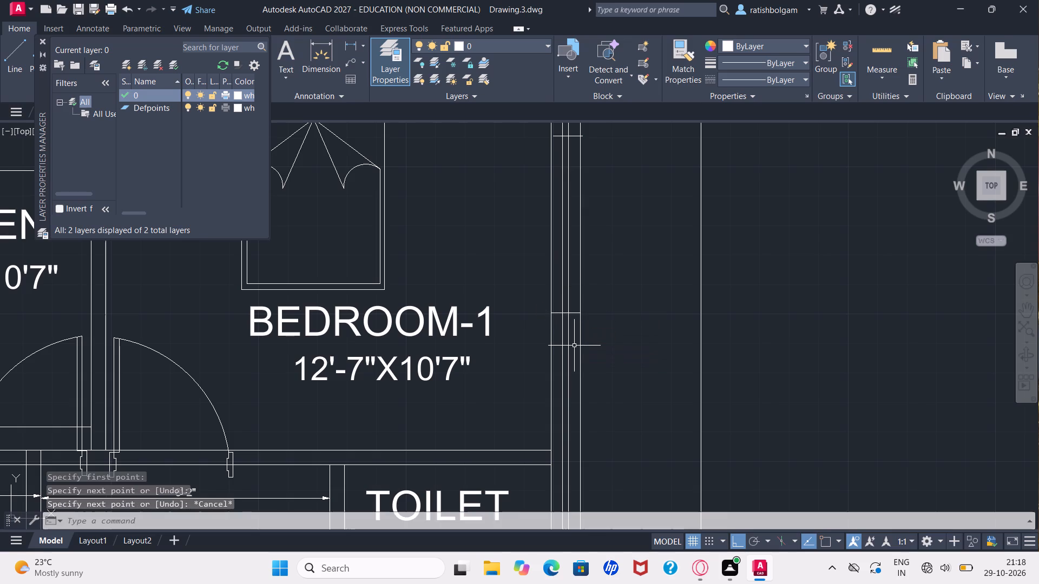
Draw a horizontal line about 10" long across the east wall beside the Toilet, level with the room's labels above the WC.
ctrl+scroll(574, 346, down, 3)
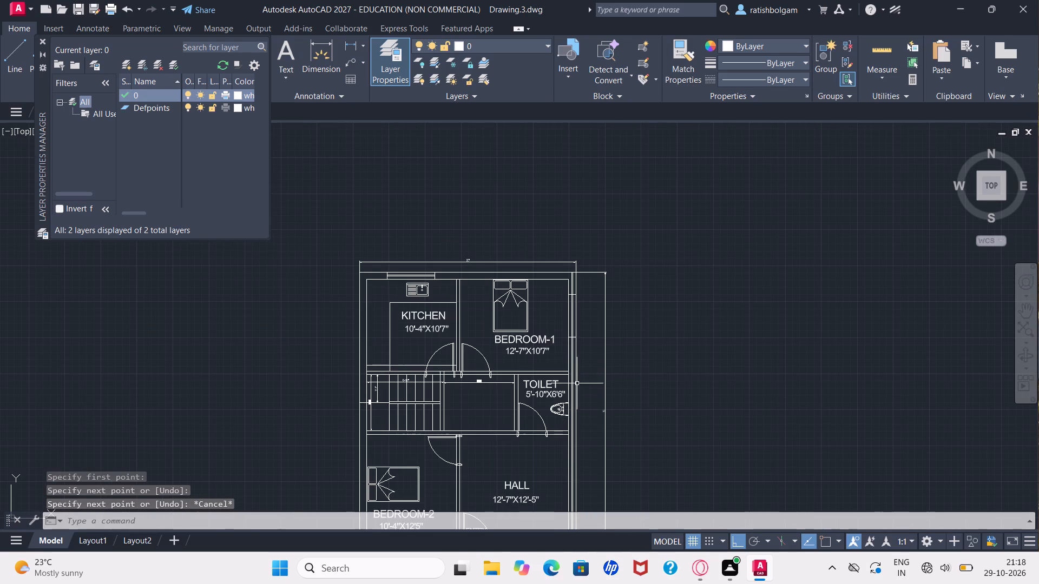
ctrl+scroll(575, 395, up, 3)
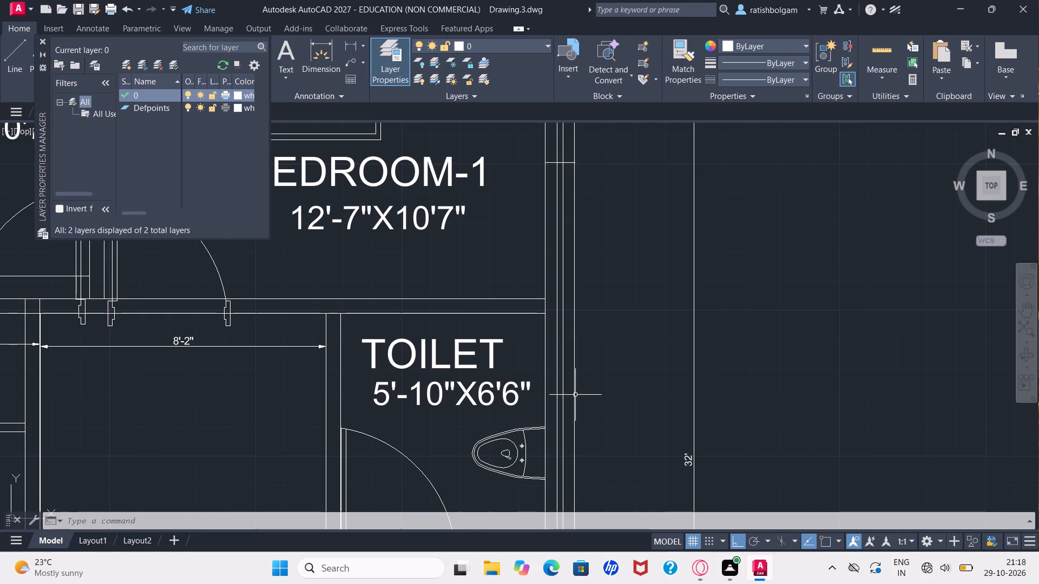
key(l)
key(Return)
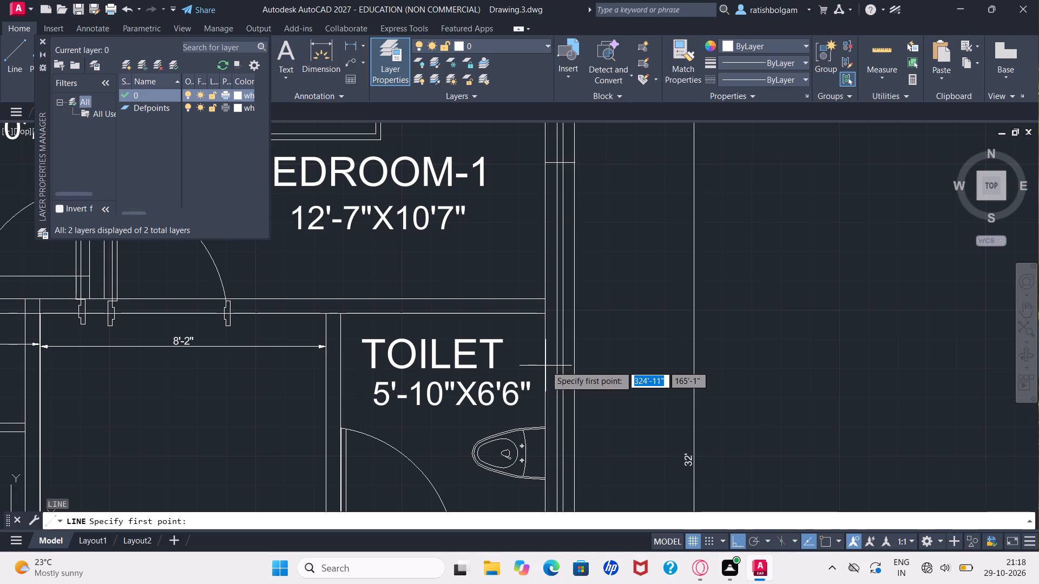
click(545, 366)
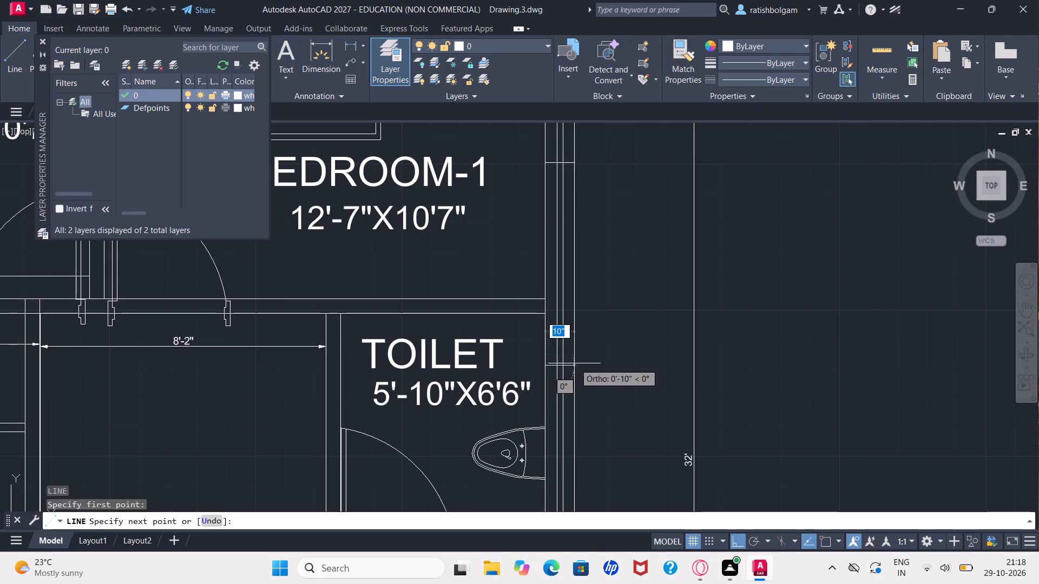
click(574, 365)
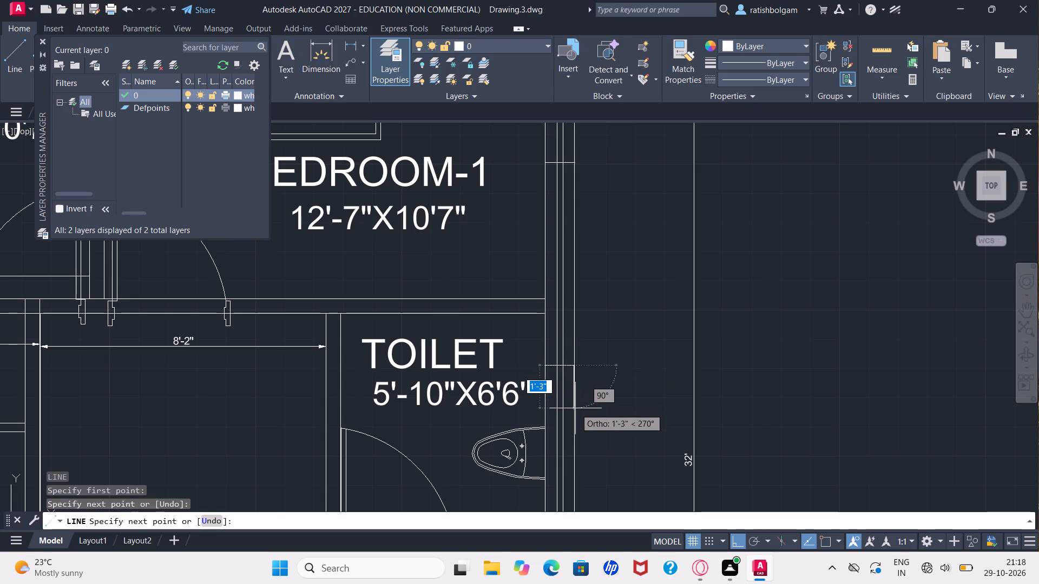
key(Escape)
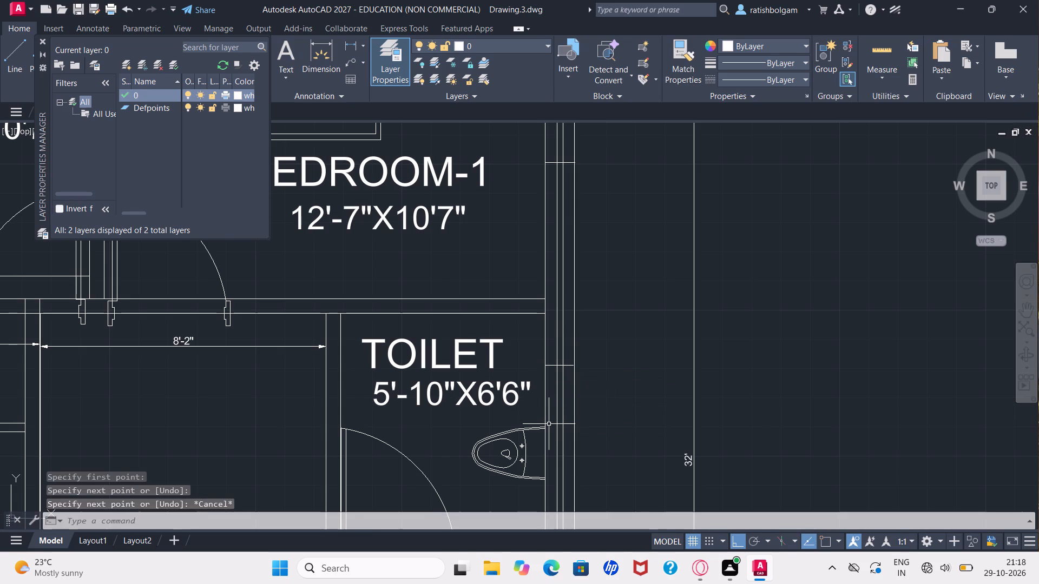
Draw a second horizontal line about 10" long across the east wall beside the Toilet, level with the WC.
key(p)
key(Return)
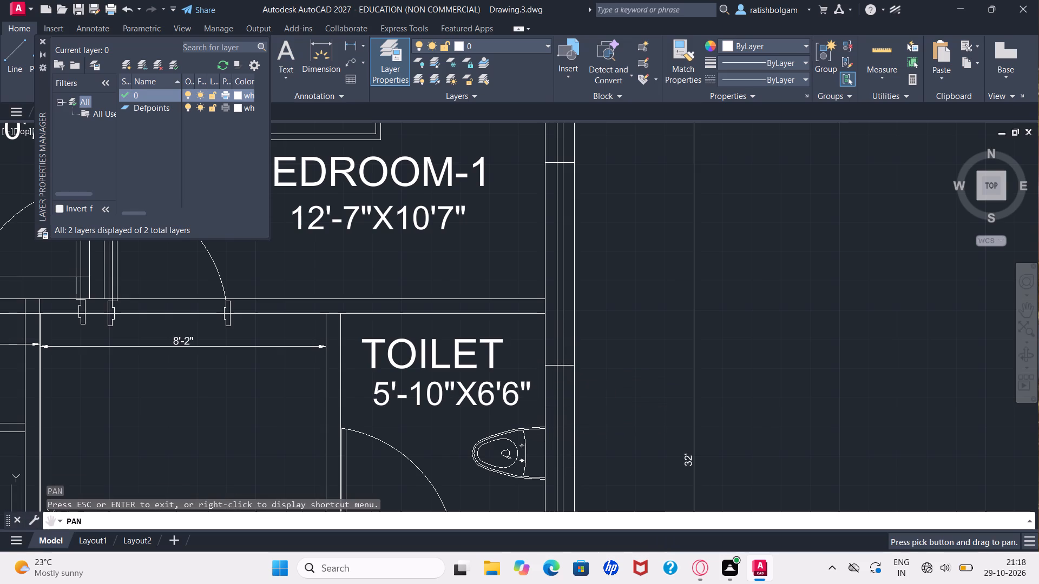
drag(541, 466, 554, 311)
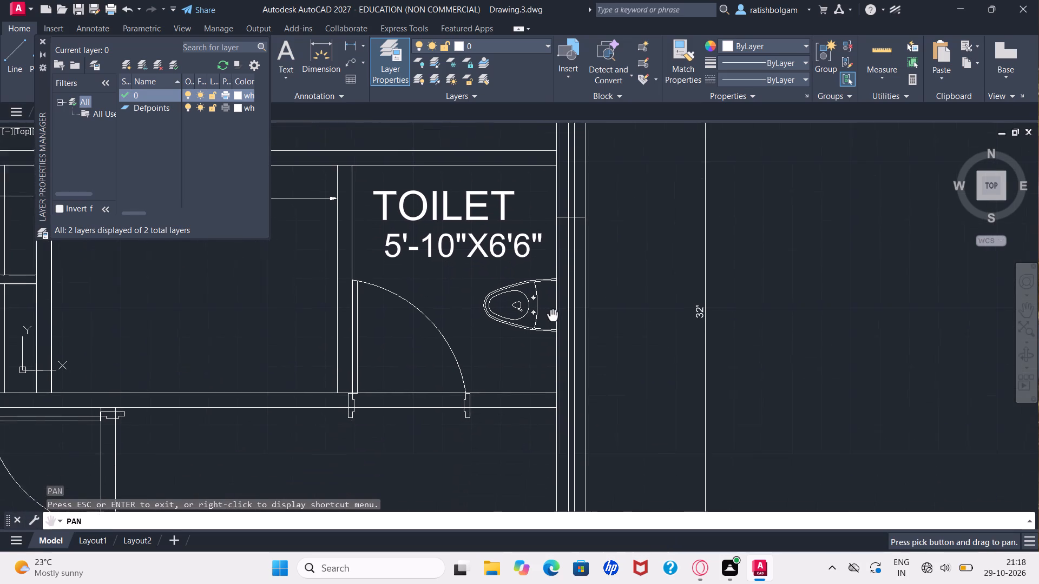
drag(554, 311, 554, 308)
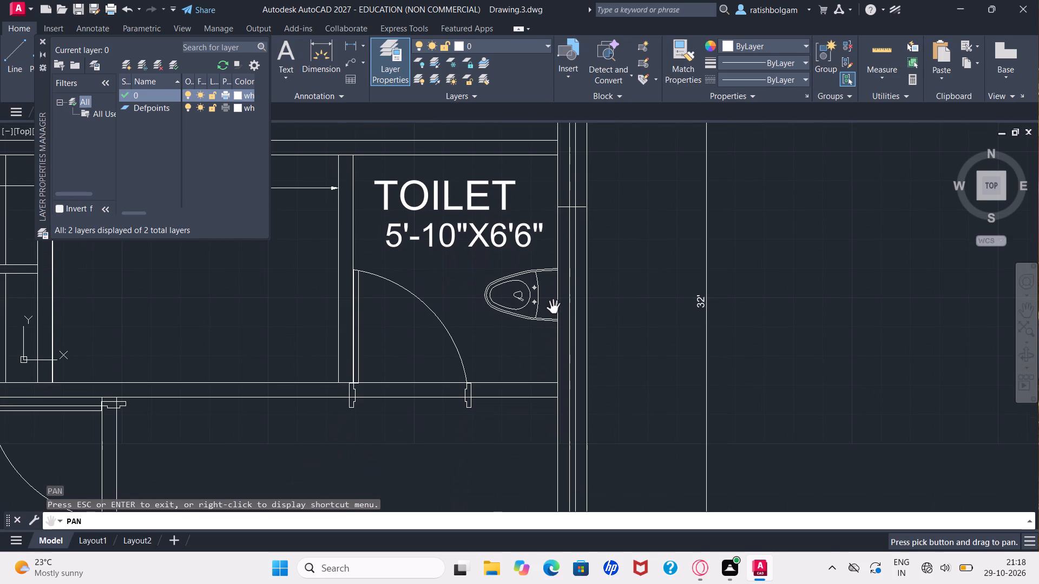
key(Escape)
key(Escape)
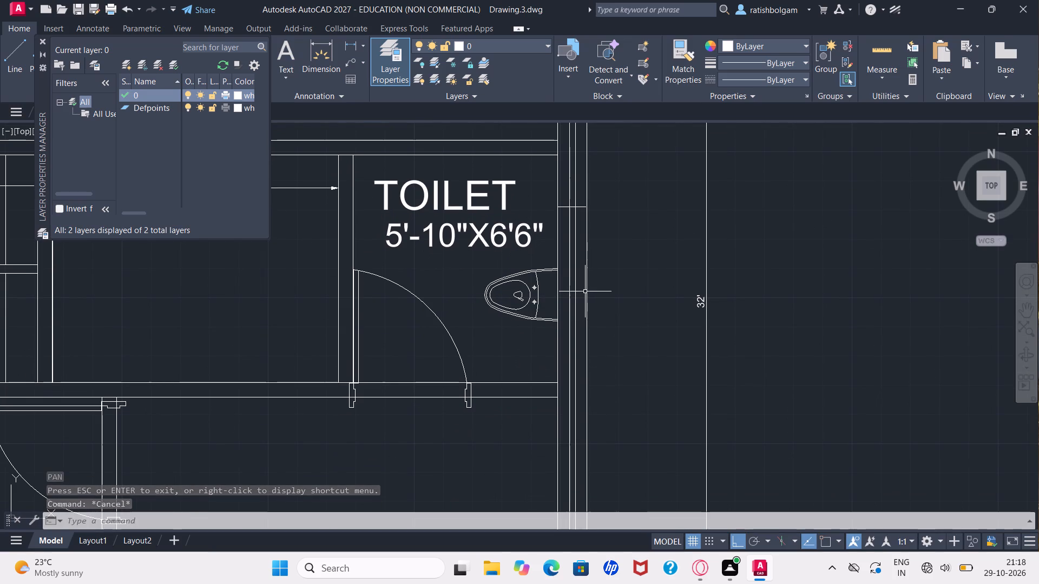
key(l)
key(Return)
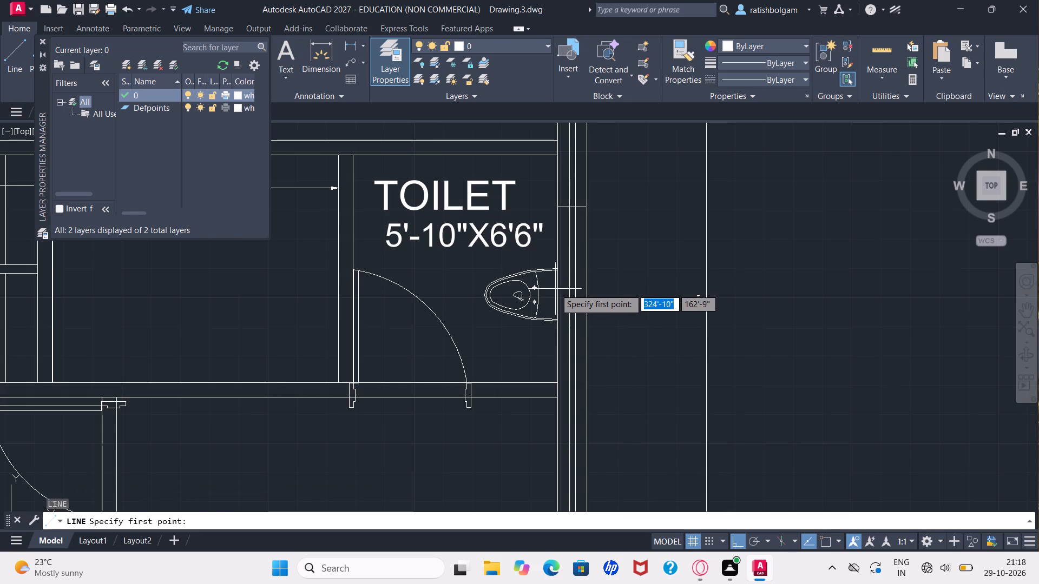
click(555, 289)
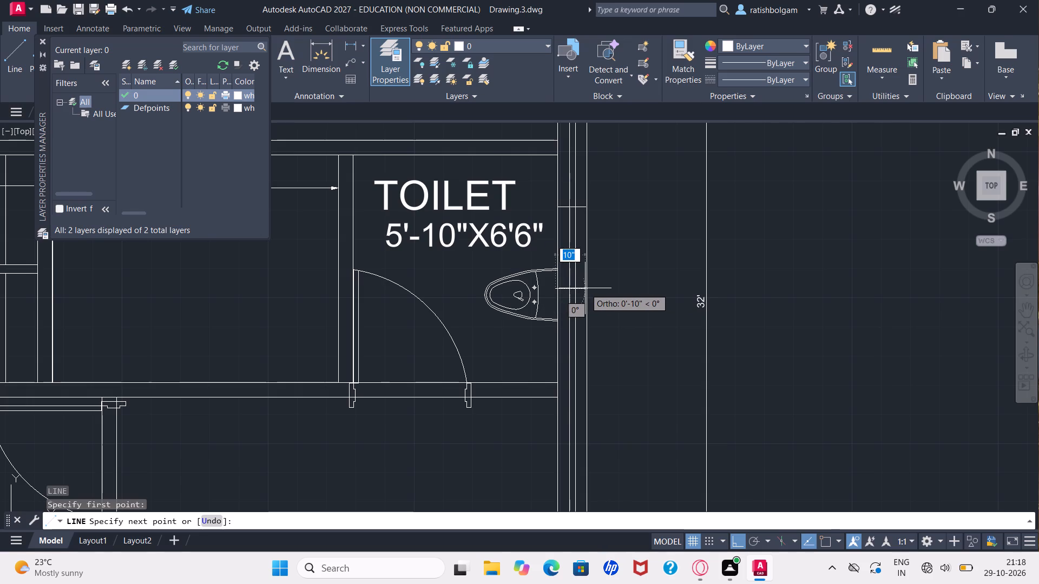
click(585, 288)
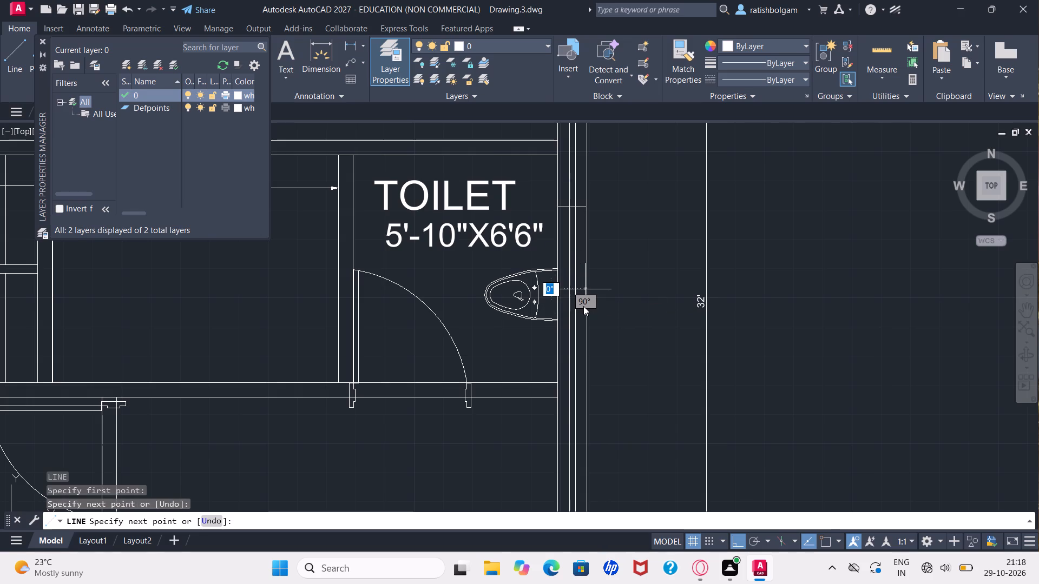
key(Escape)
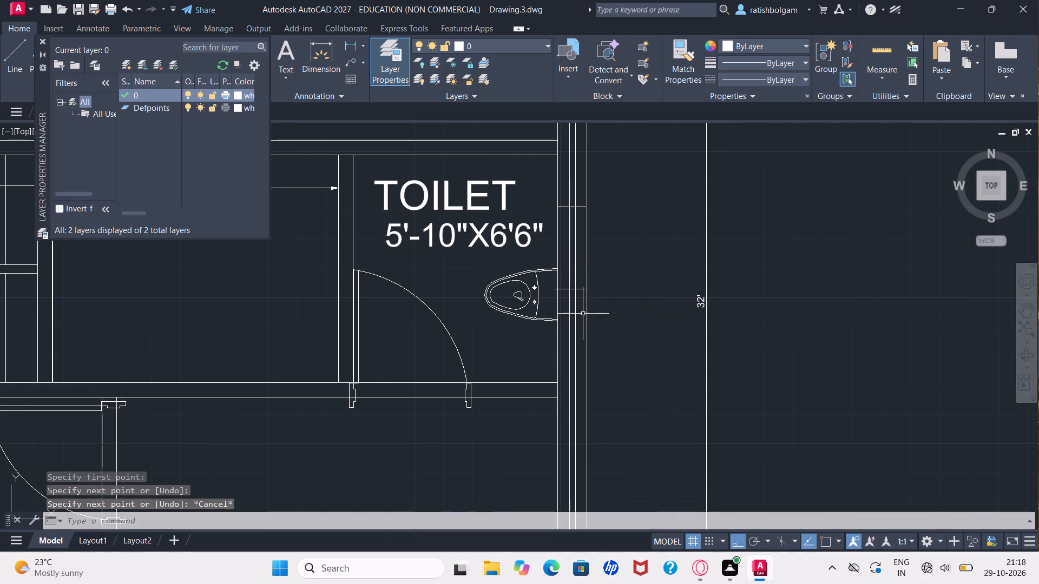
Offset the outer line of the south wall below the Hall by 4" inward.
ctrl+scroll(583, 314, down, 3)
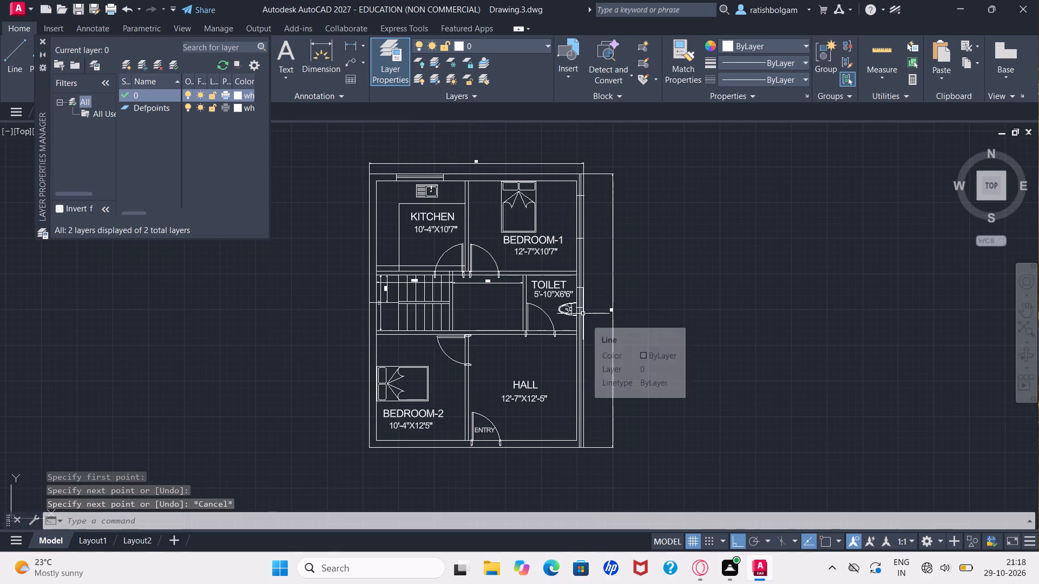
key(p)
key(Return)
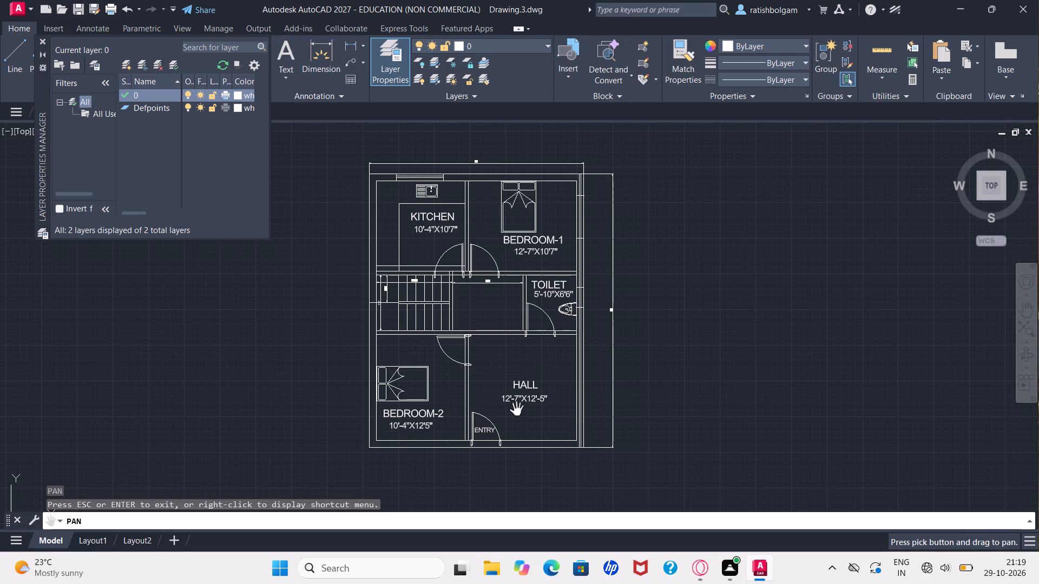
drag(517, 410, 525, 311)
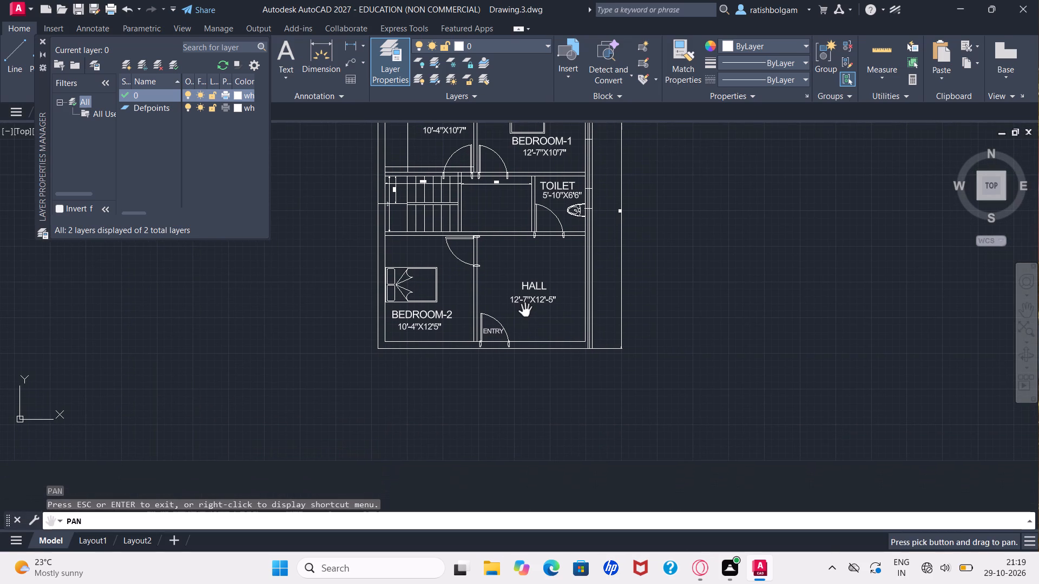
ctrl+scroll(525, 311, up, 3)
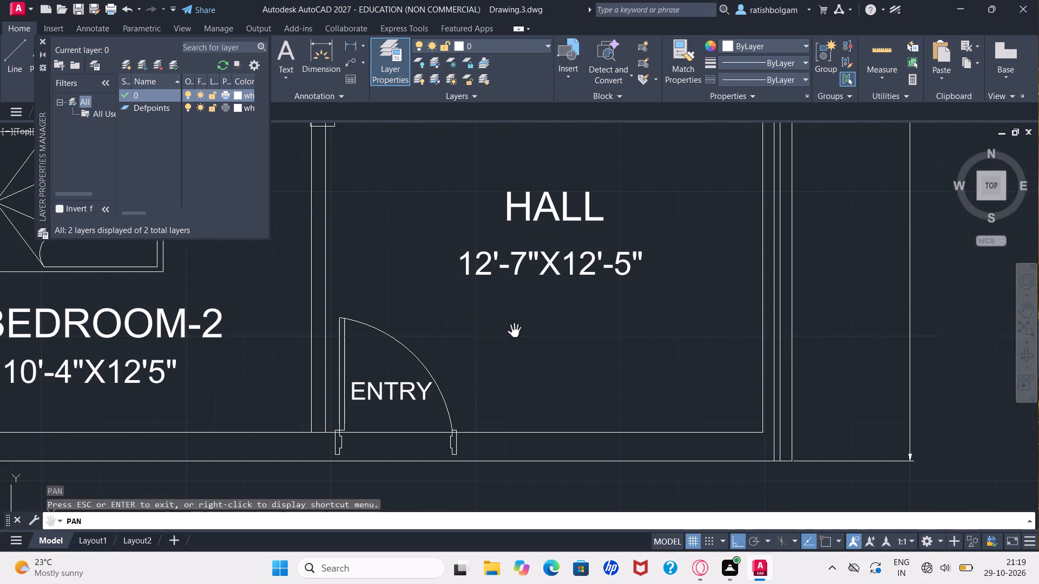
ctrl+scroll(499, 344, down, 1)
key(Escape)
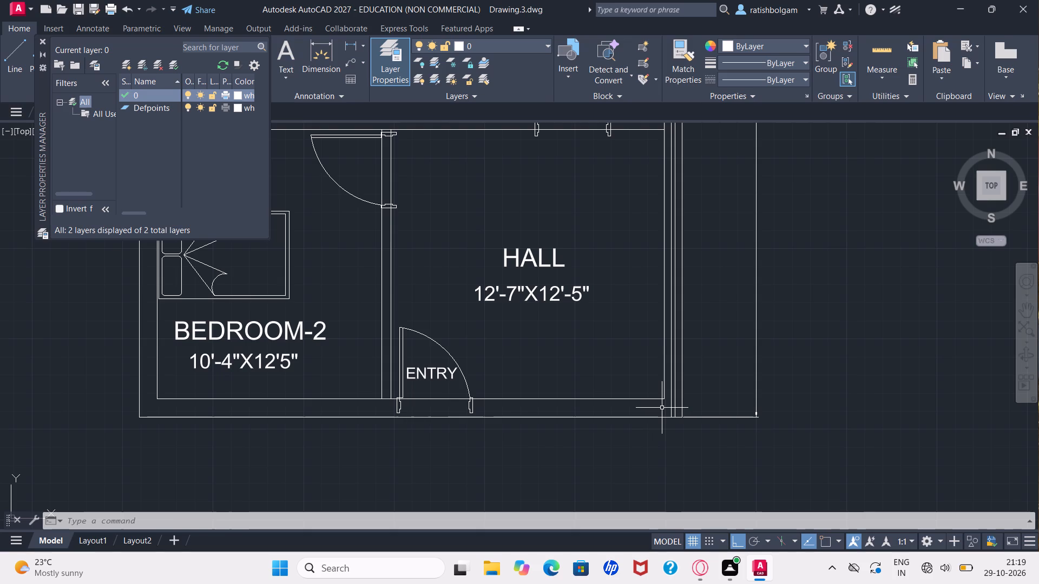
key(o)
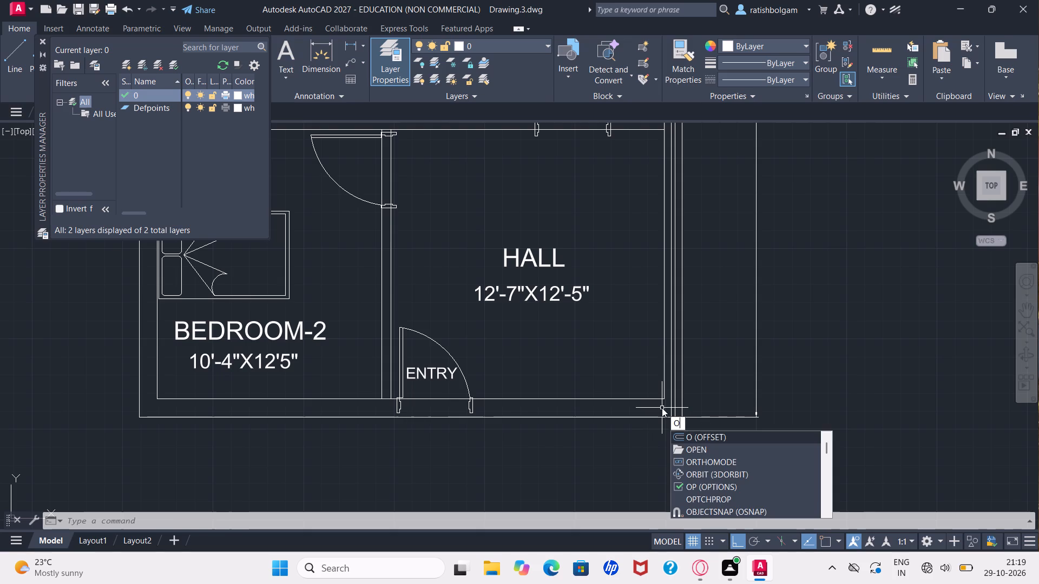
key(f)
key(Return)
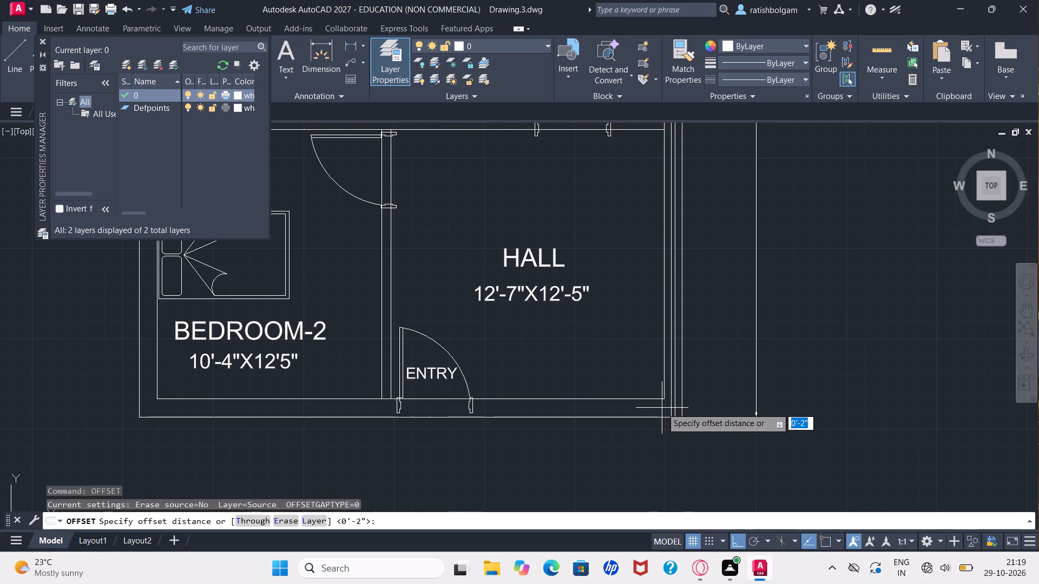
key(4)
key(shift+quotedbl)
key(Return)
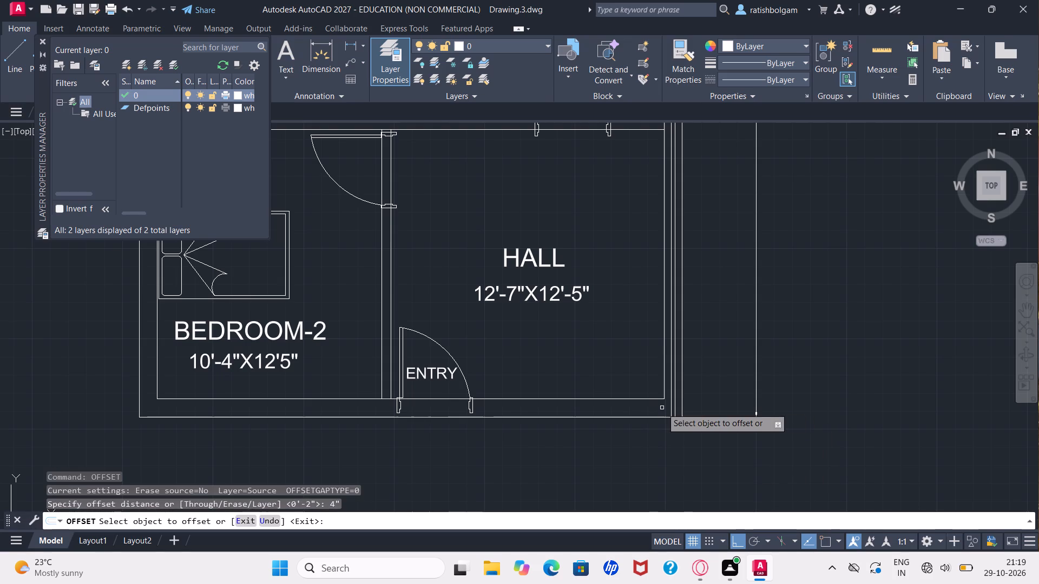
click(627, 416)
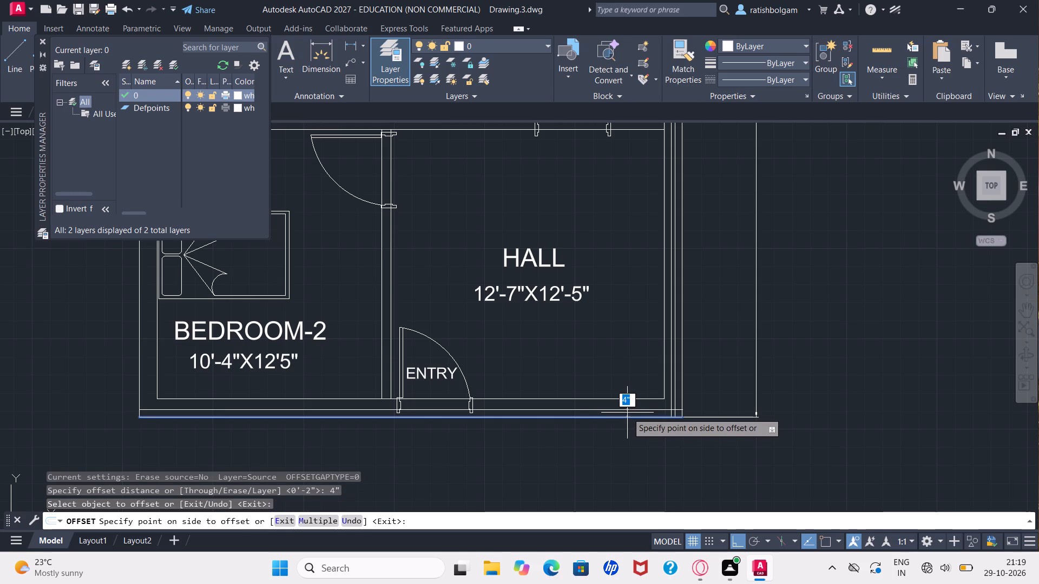
click(627, 412)
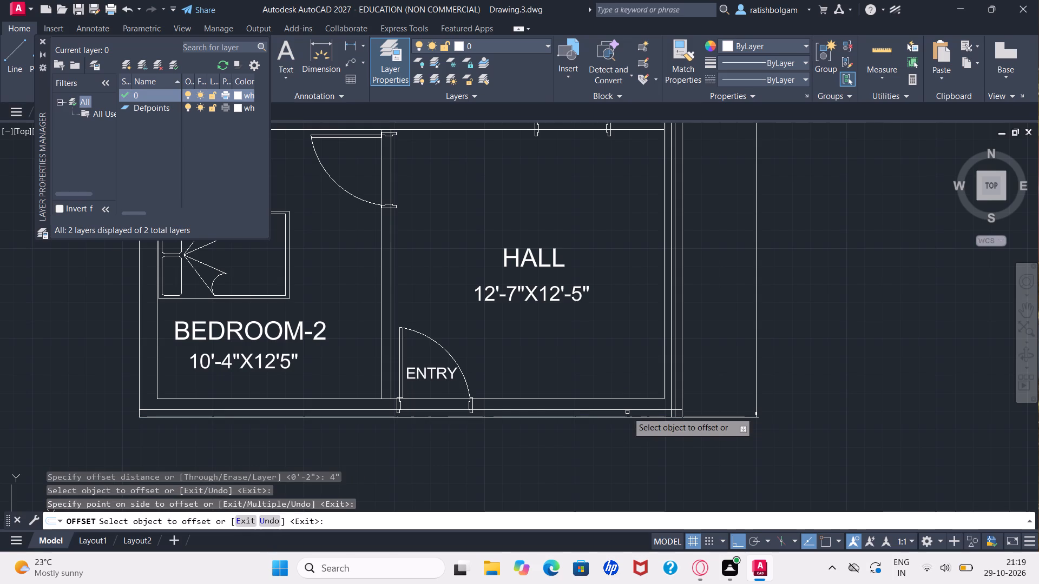
Offset the outer line of the west wall beside Bedroom-2 by 4" inward.
click(140, 344)
click(148, 344)
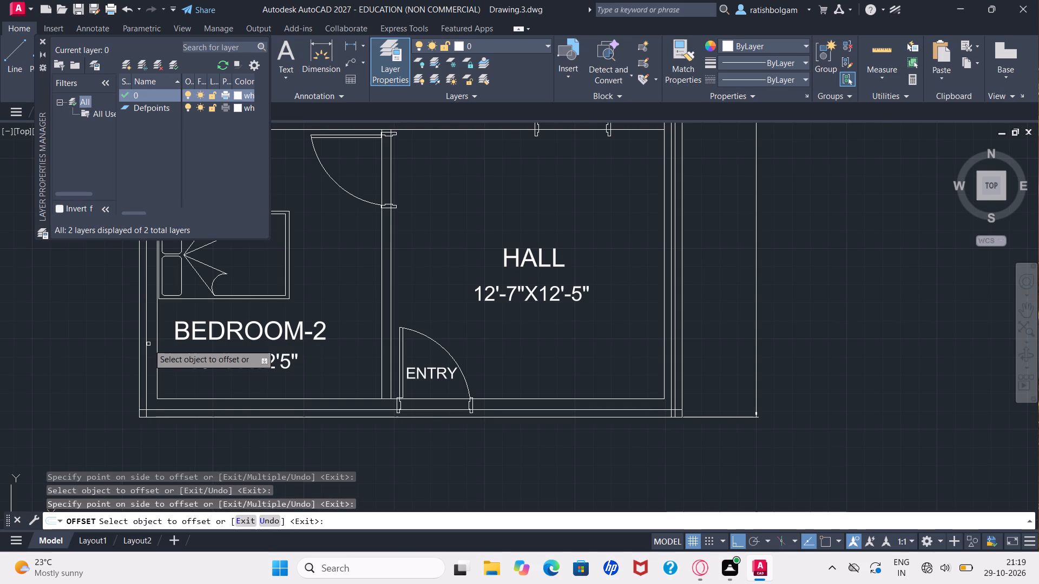
key(Escape)
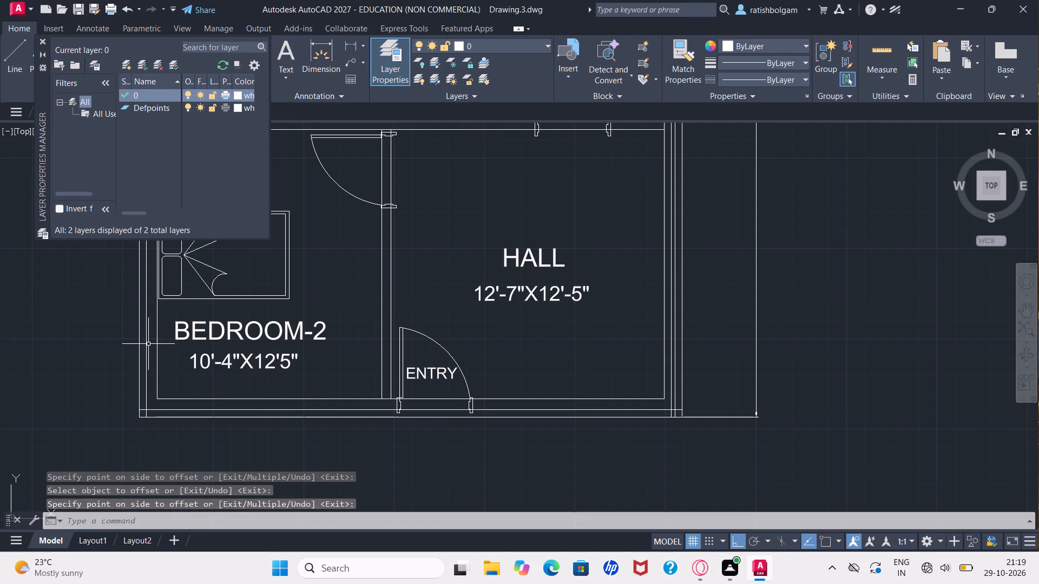
Offset the 4" offset lines inside the south and west walls by a further 2" to make the paired window lines.
text(of)
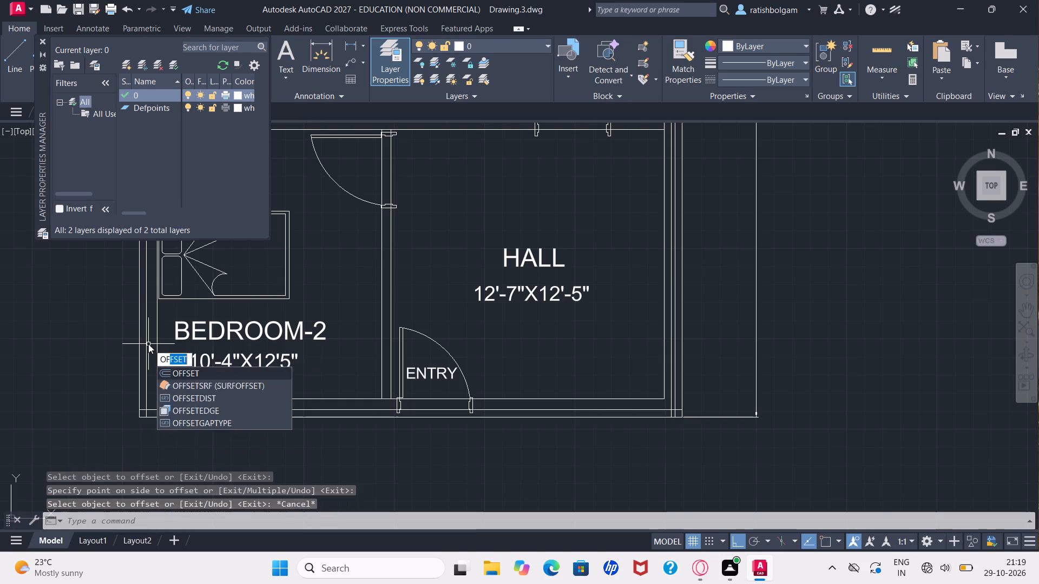
key(Return)
key(2)
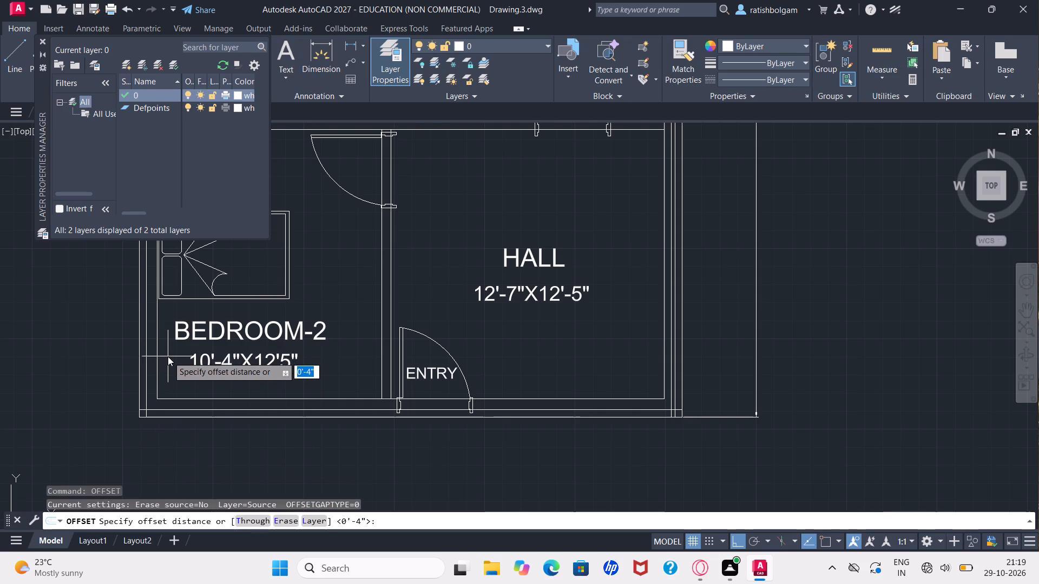
key(shift+quotedbl)
key(Return)
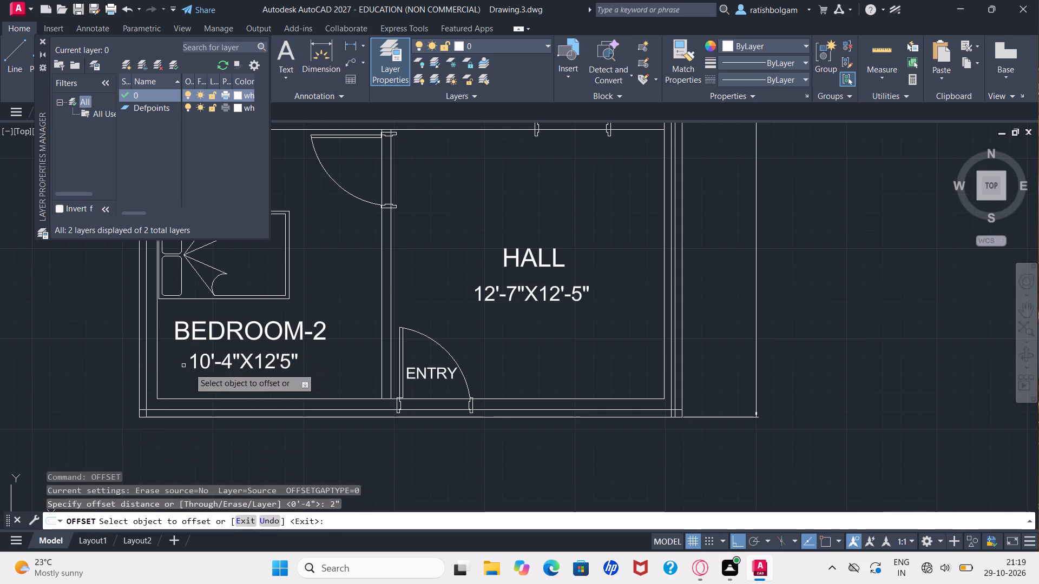
click(259, 410)
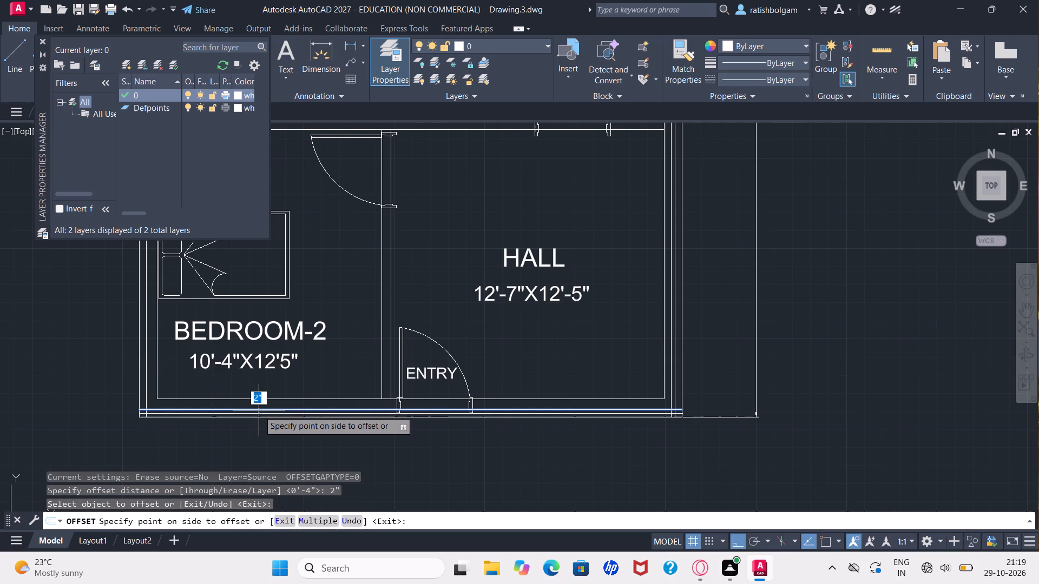
click(259, 410)
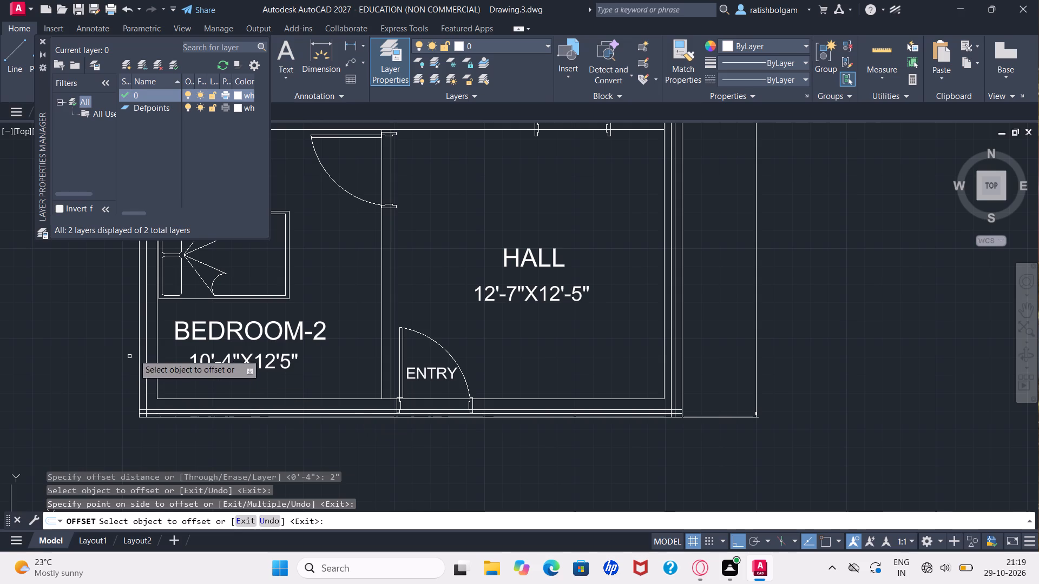
click(147, 335)
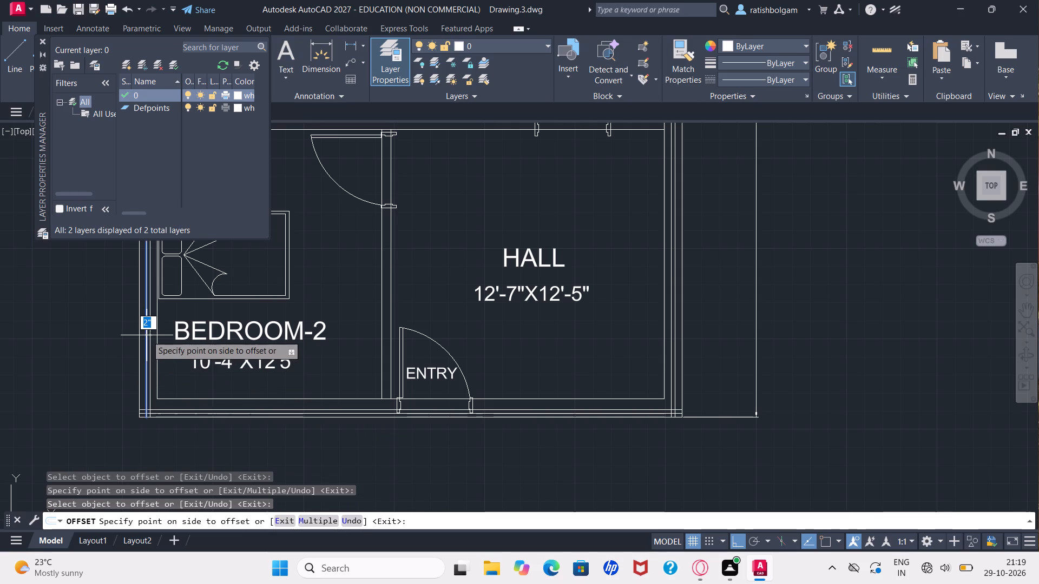
click(150, 335)
ctrl+scroll(150, 335, down, 3)
key(p)
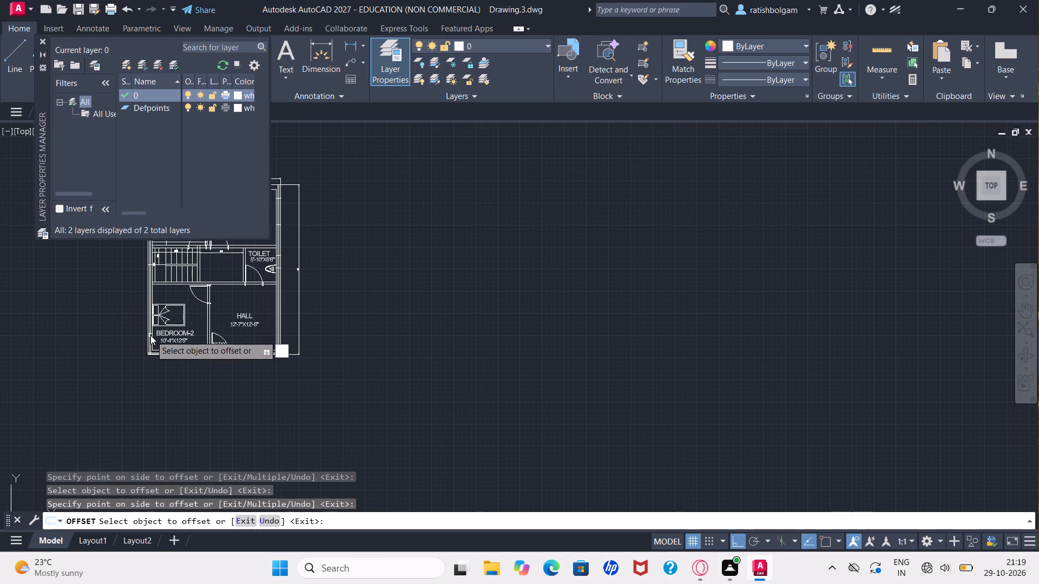
key(Return)
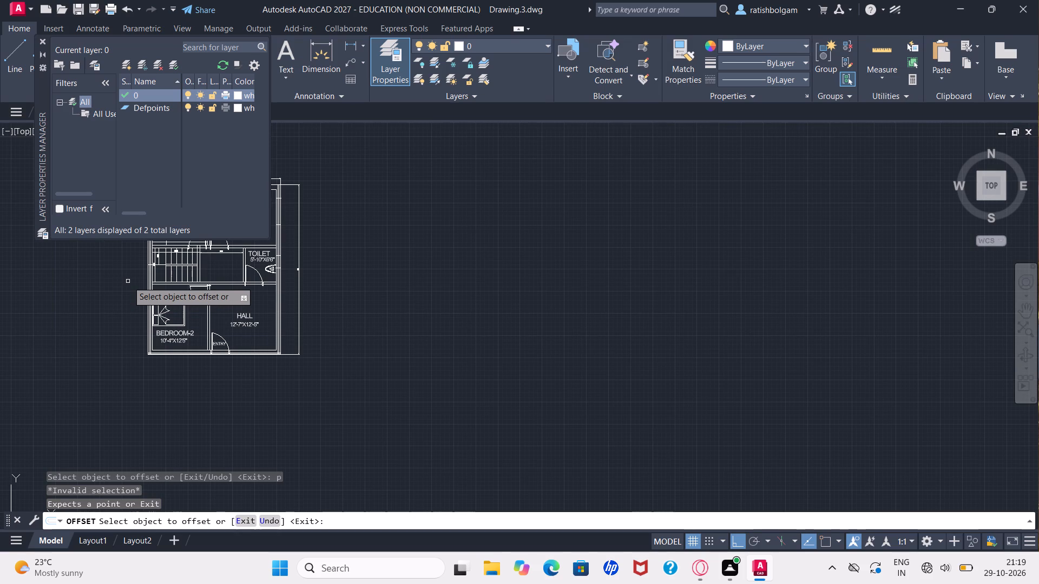
key(Escape)
key(Escape)
key(Escape)
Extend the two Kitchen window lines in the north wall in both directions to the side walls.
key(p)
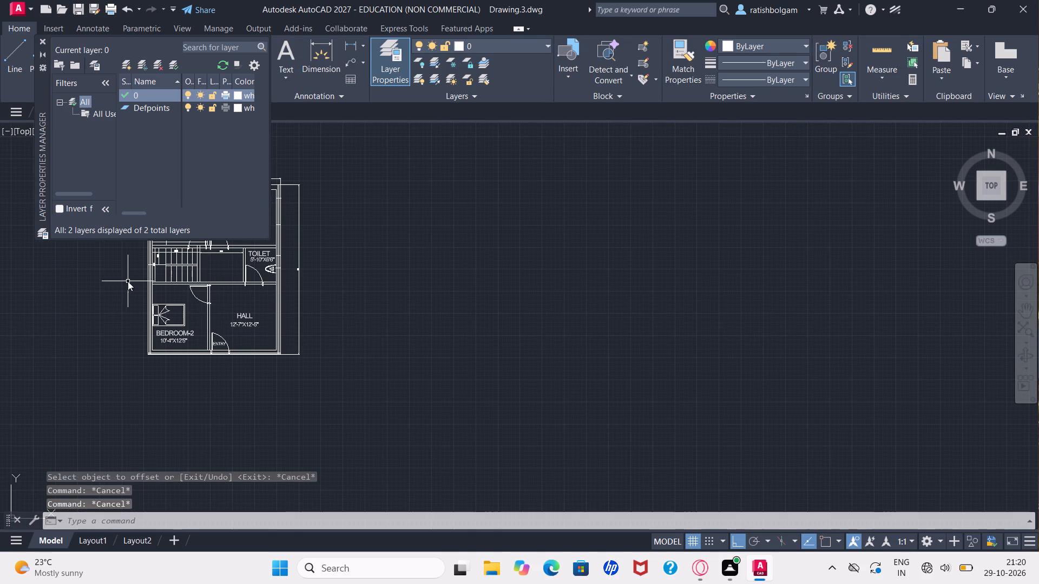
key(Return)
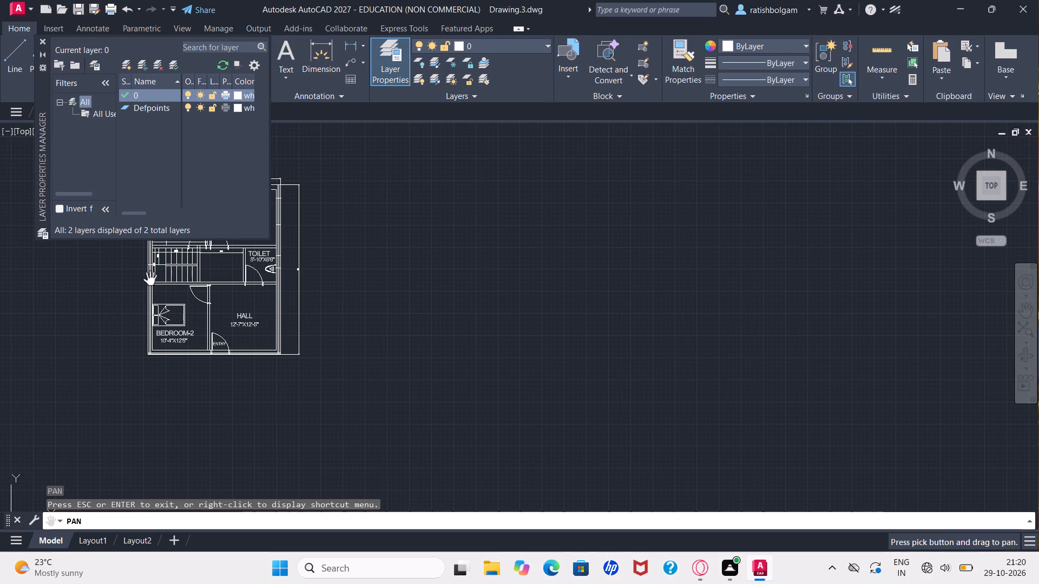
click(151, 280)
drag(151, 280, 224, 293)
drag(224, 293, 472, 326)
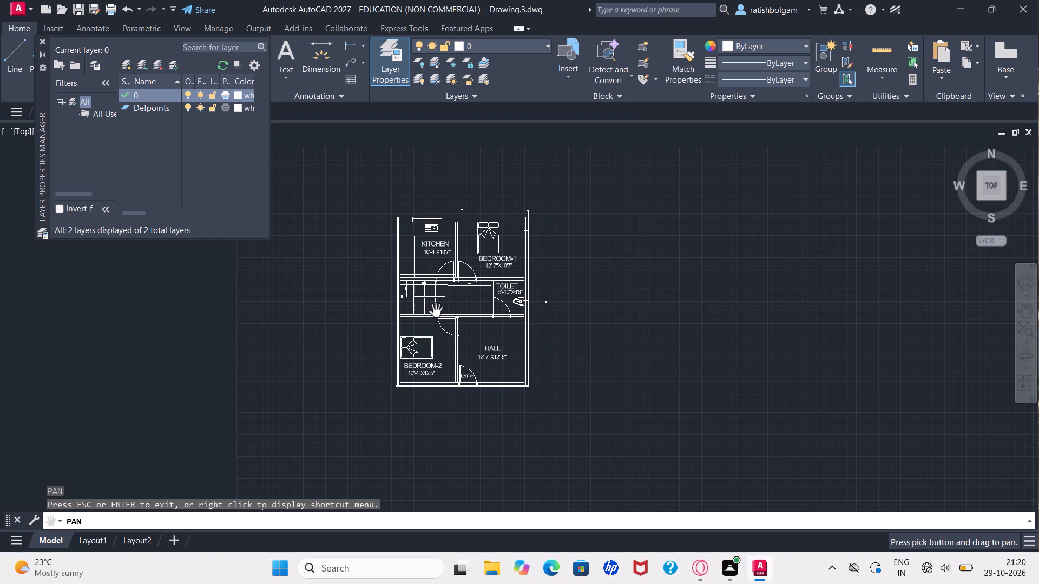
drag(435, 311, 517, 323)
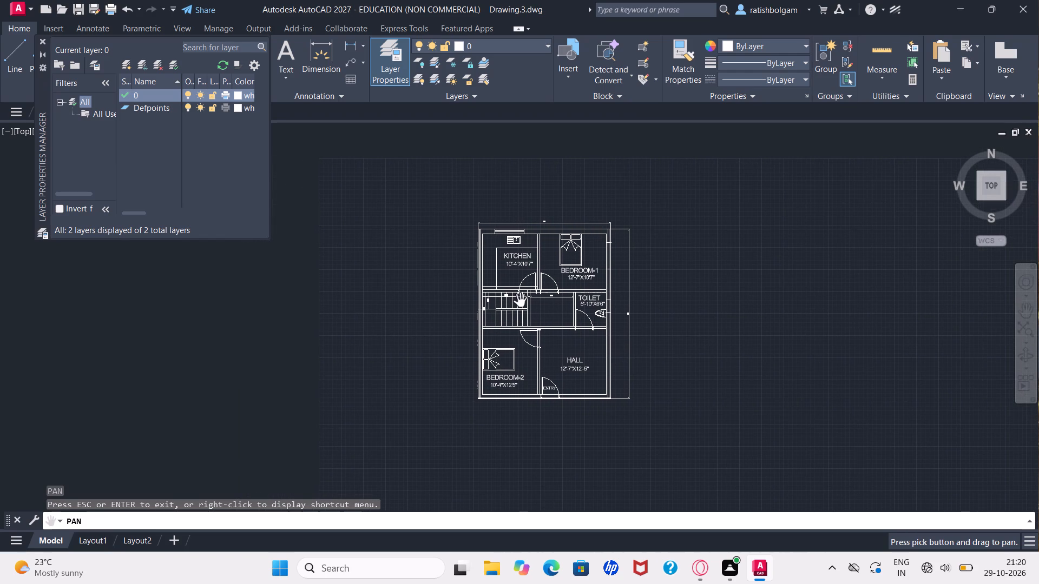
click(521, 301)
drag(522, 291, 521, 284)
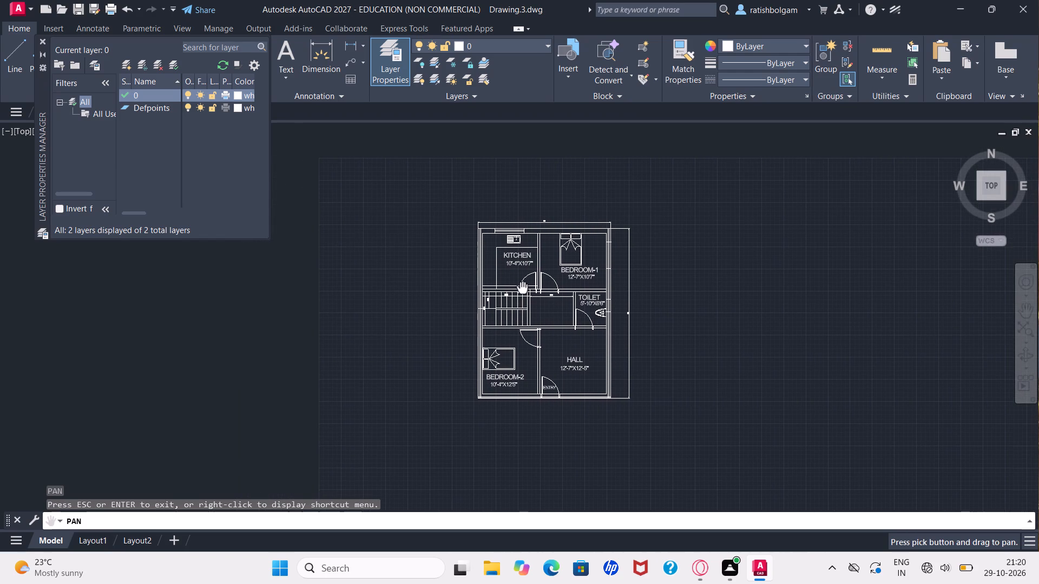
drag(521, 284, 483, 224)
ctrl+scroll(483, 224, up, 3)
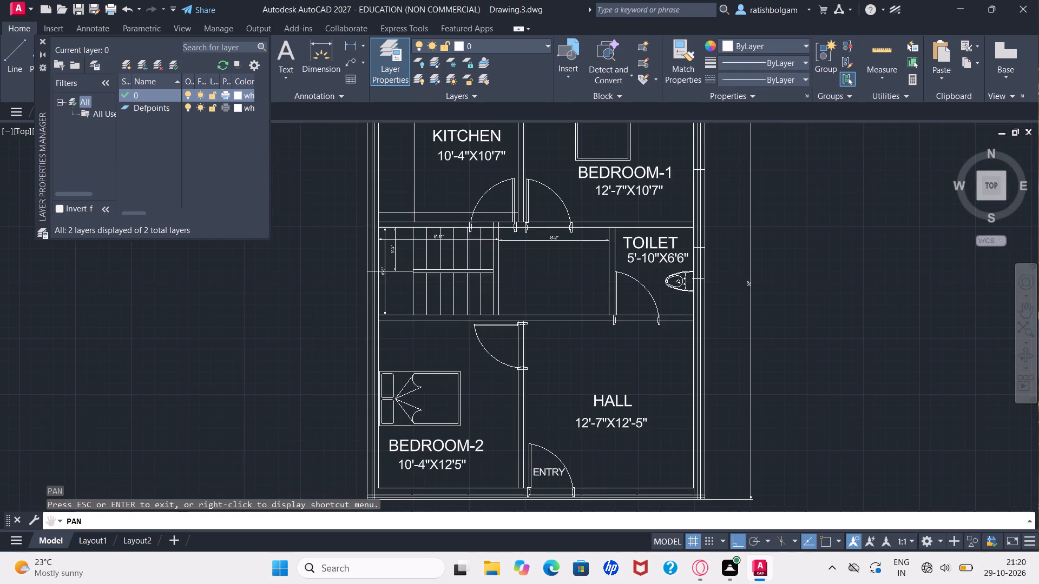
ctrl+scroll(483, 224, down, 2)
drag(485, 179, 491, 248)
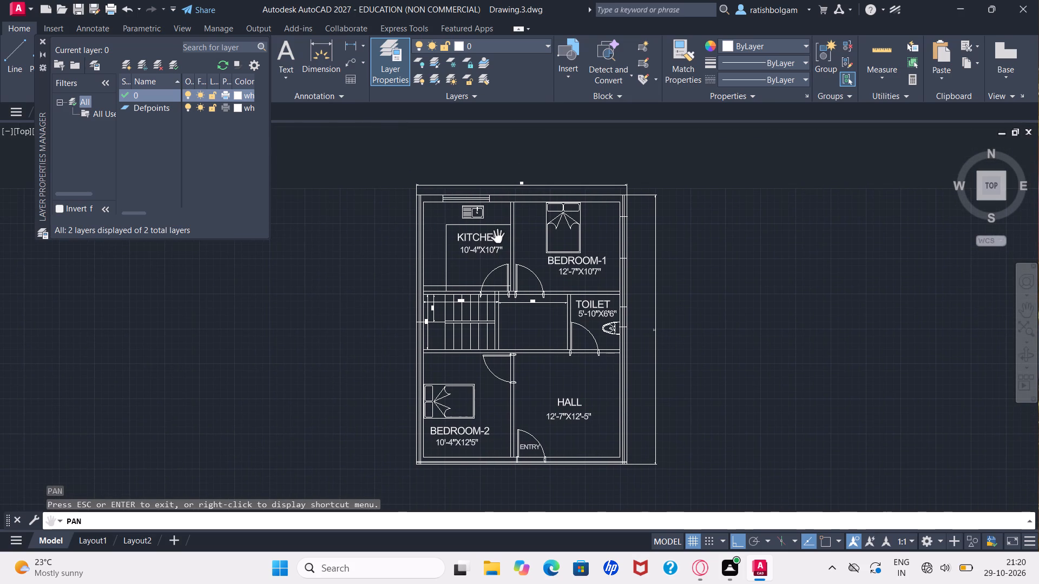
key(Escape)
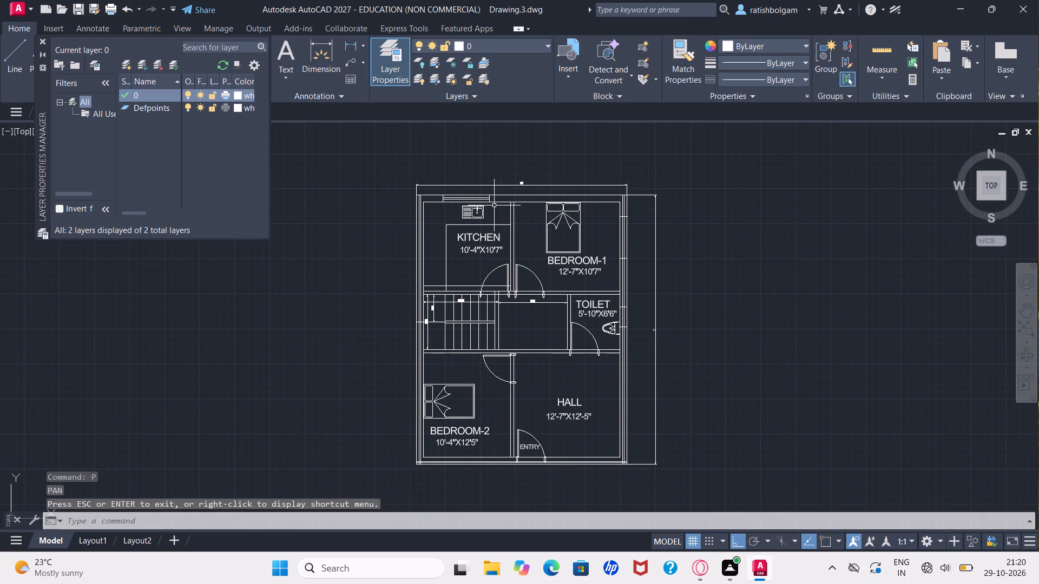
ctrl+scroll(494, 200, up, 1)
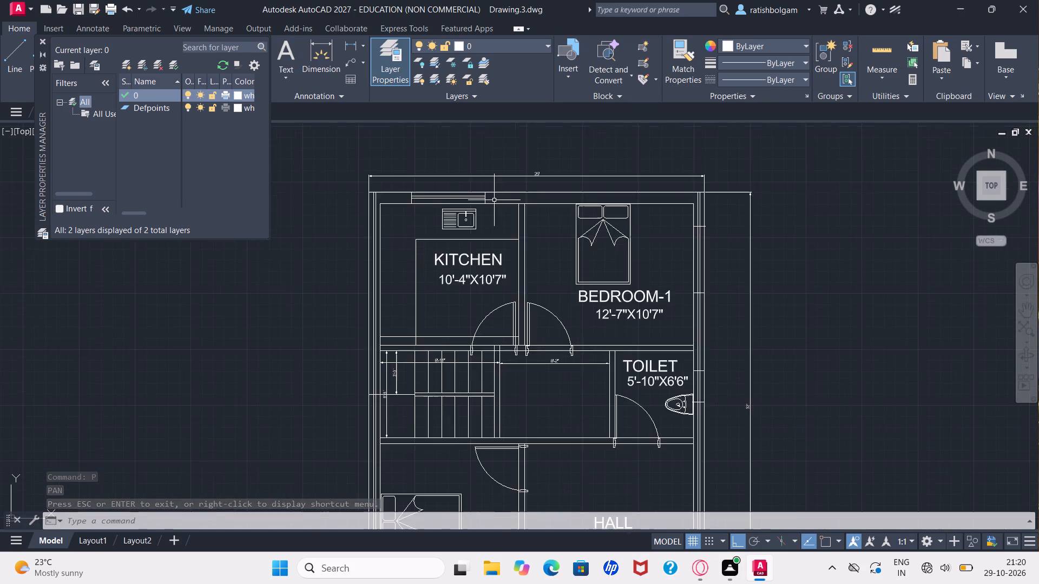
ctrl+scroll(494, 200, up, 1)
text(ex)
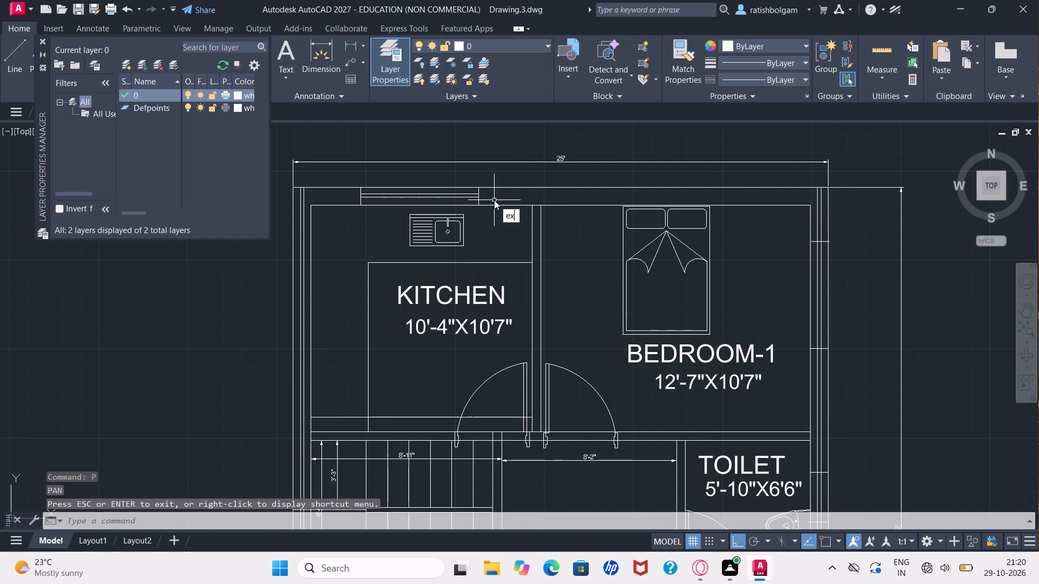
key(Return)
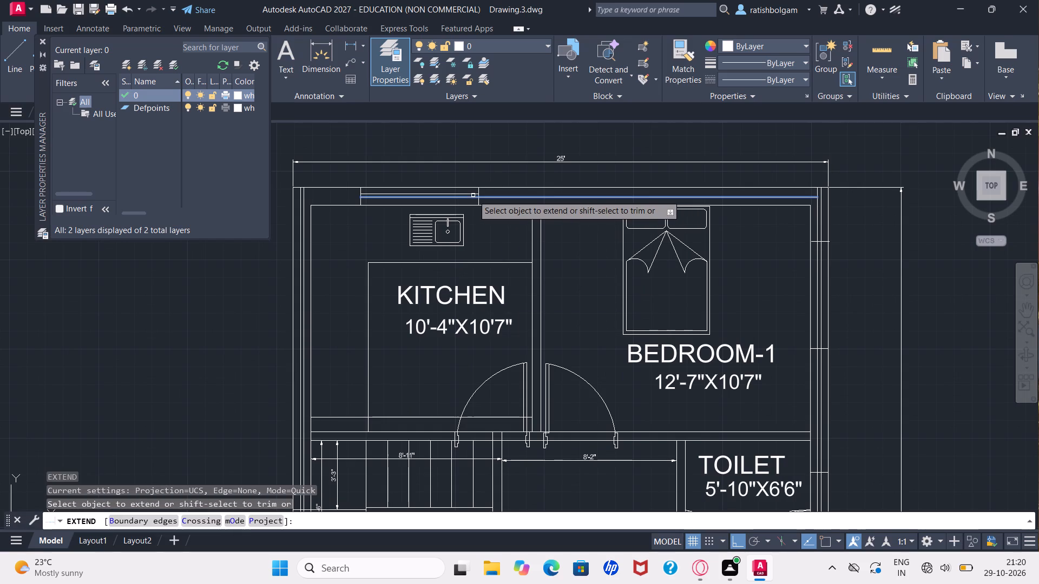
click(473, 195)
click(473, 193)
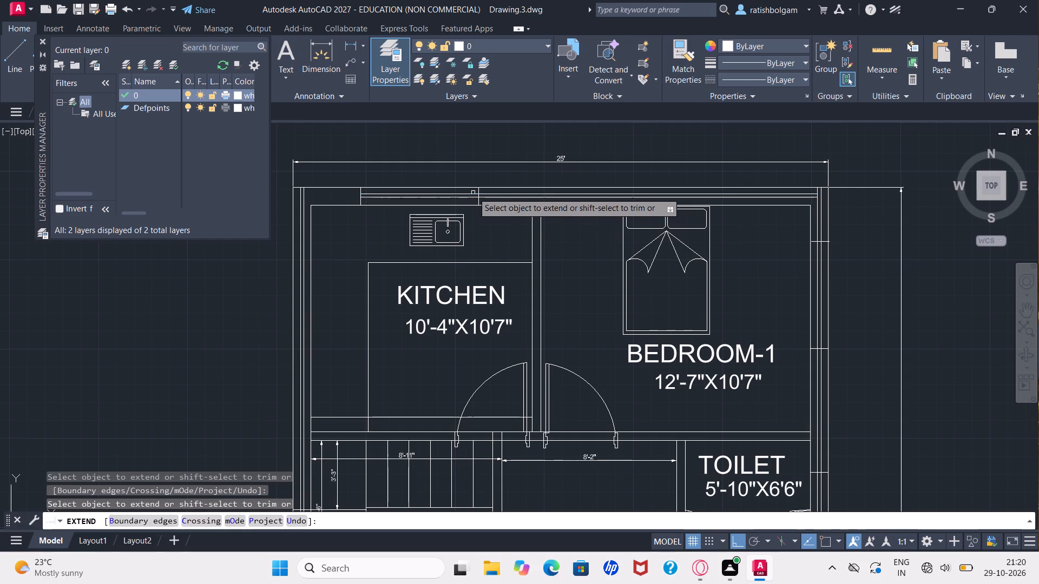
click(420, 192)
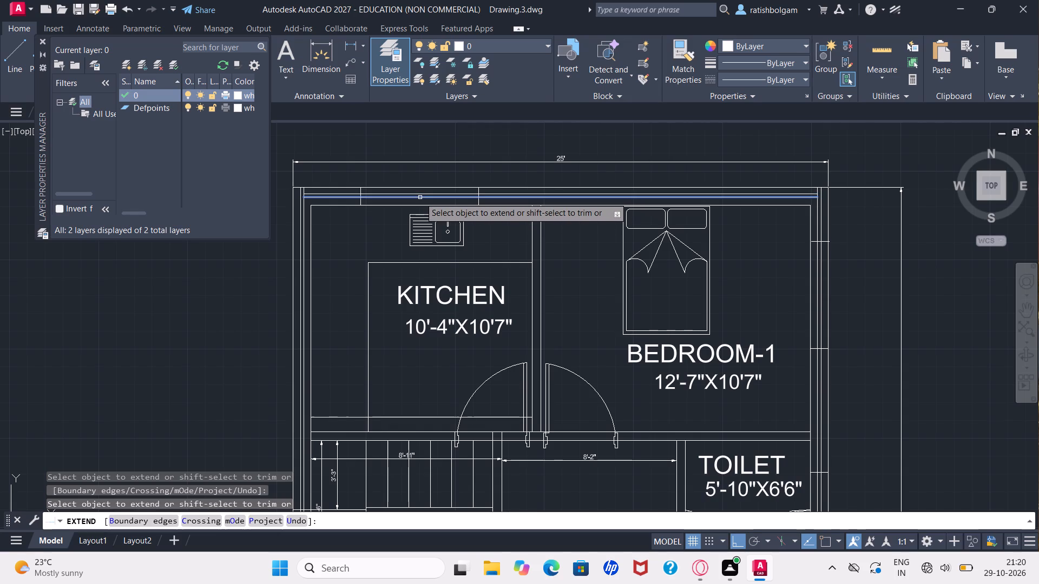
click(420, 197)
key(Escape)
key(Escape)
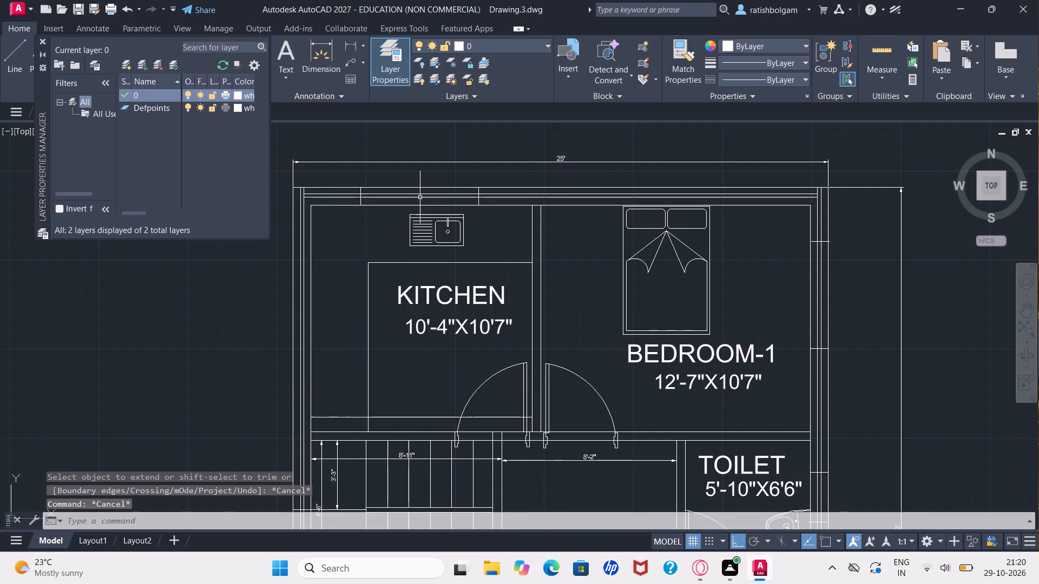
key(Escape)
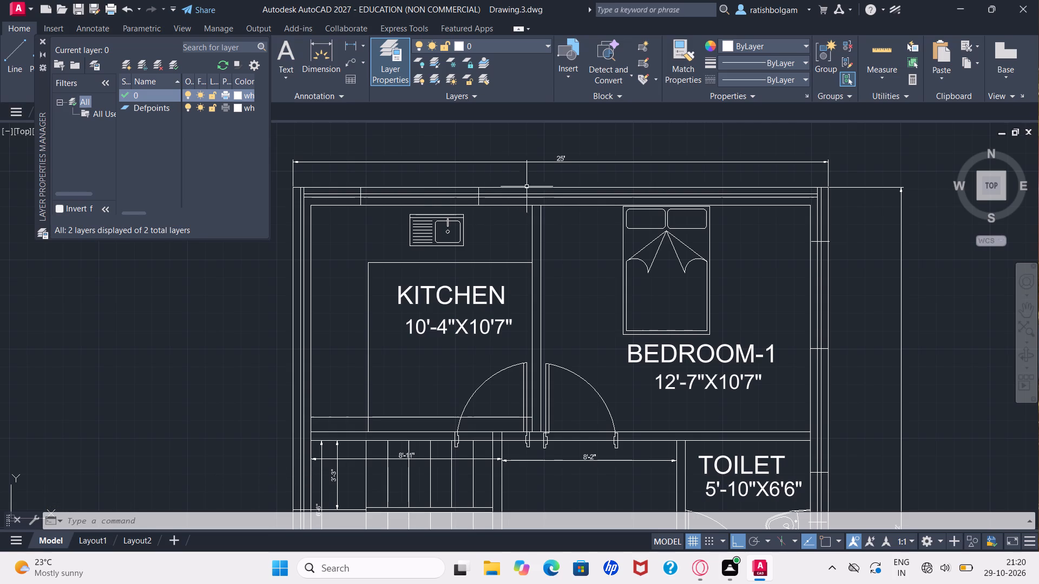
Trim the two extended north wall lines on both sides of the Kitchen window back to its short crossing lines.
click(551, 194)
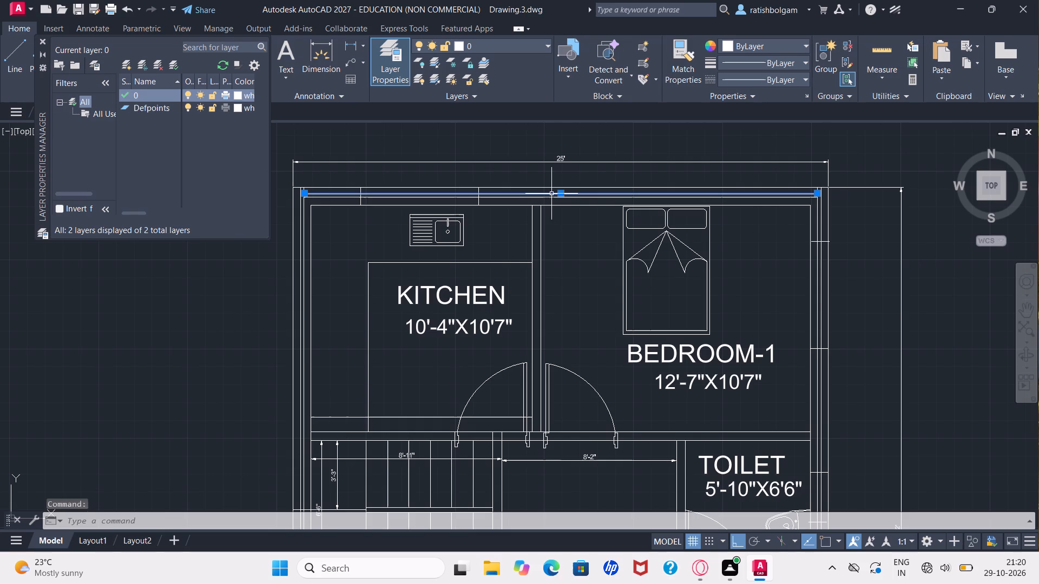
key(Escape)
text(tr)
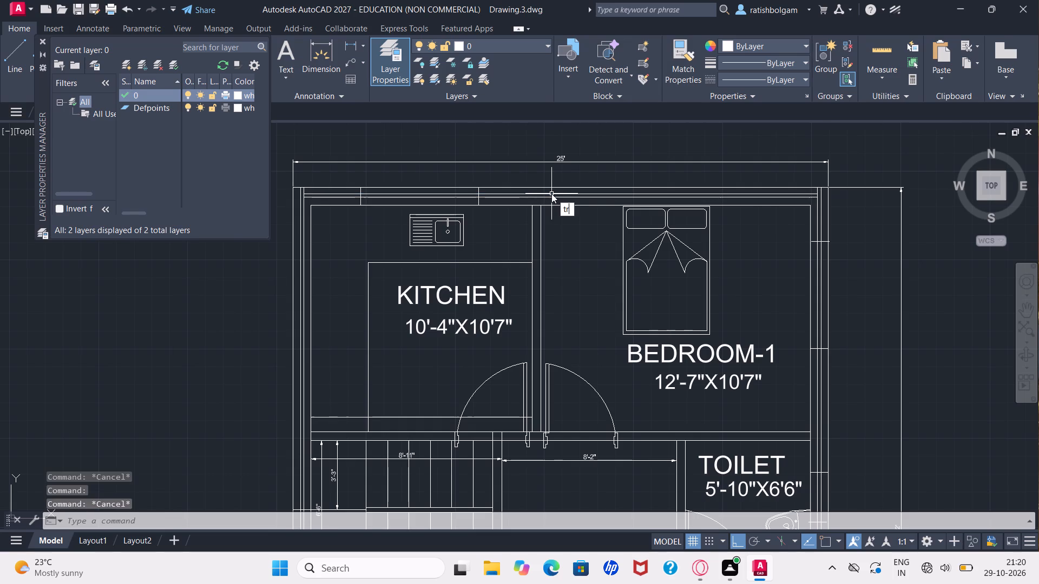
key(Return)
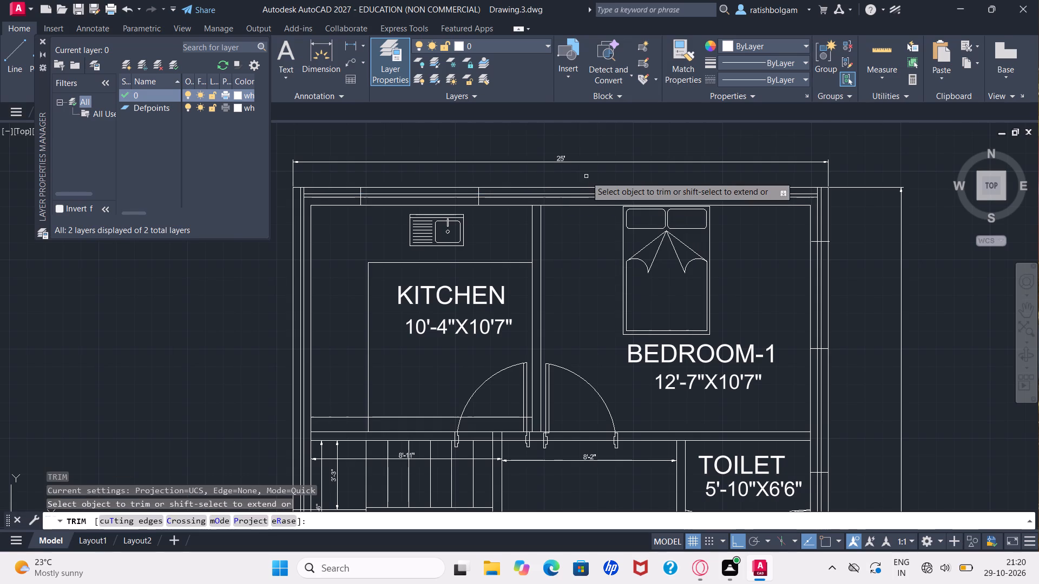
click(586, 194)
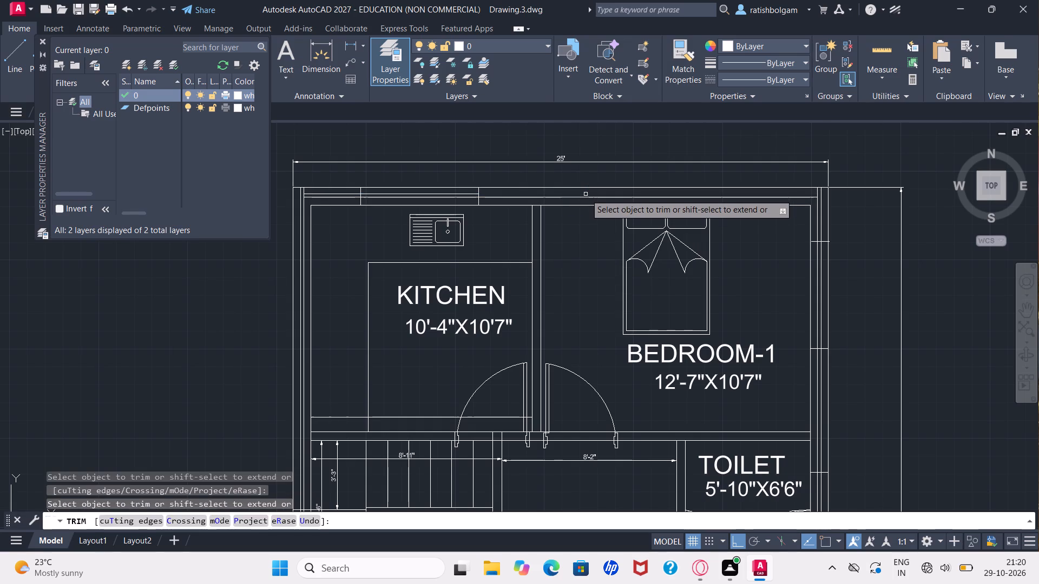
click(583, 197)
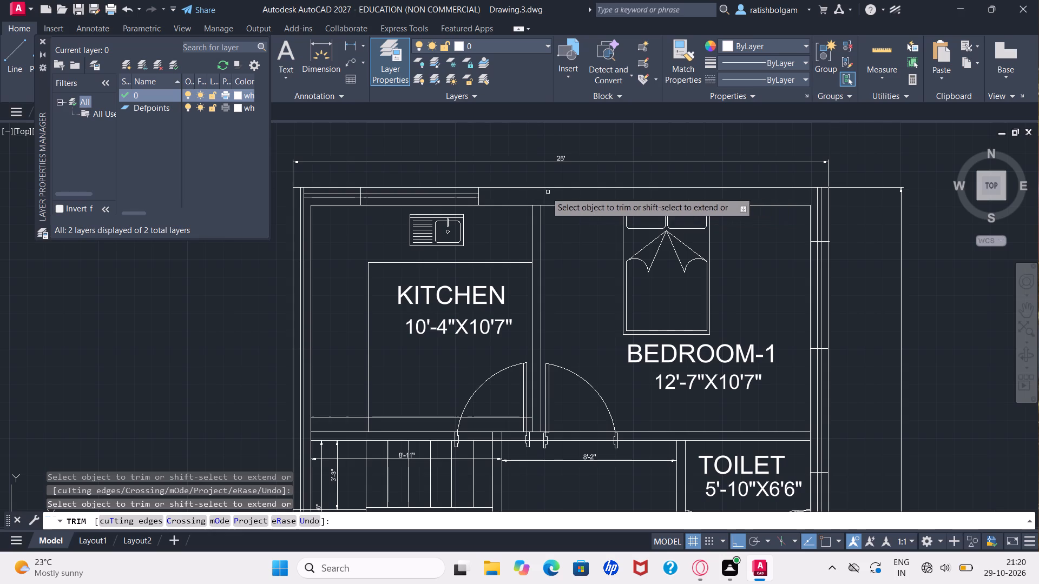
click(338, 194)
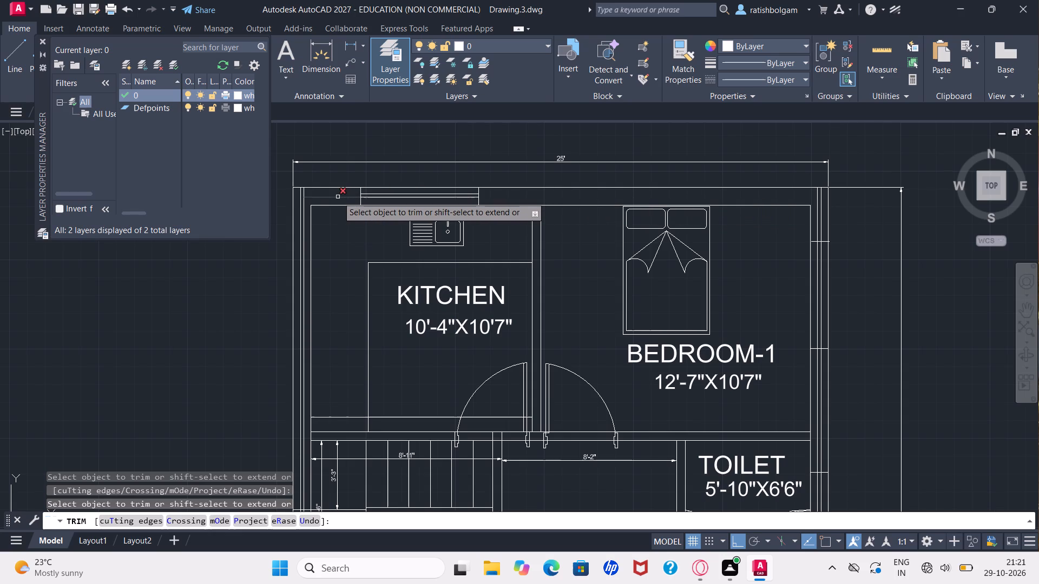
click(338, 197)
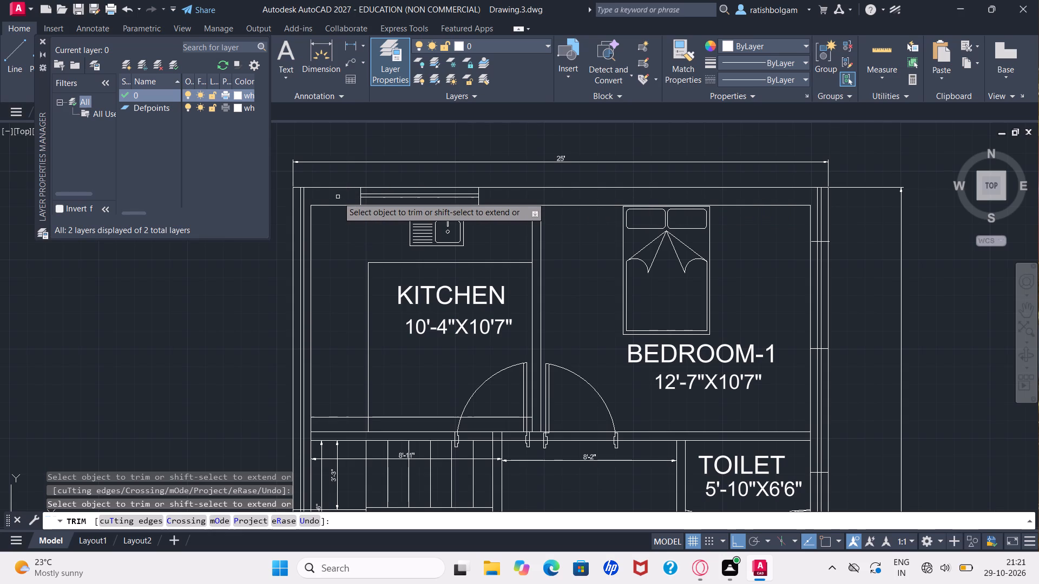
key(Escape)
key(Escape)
Draw two short horizontal lines across the west wall beside the Kitchen, about 3' apart, to mark a window's ends.
key(l)
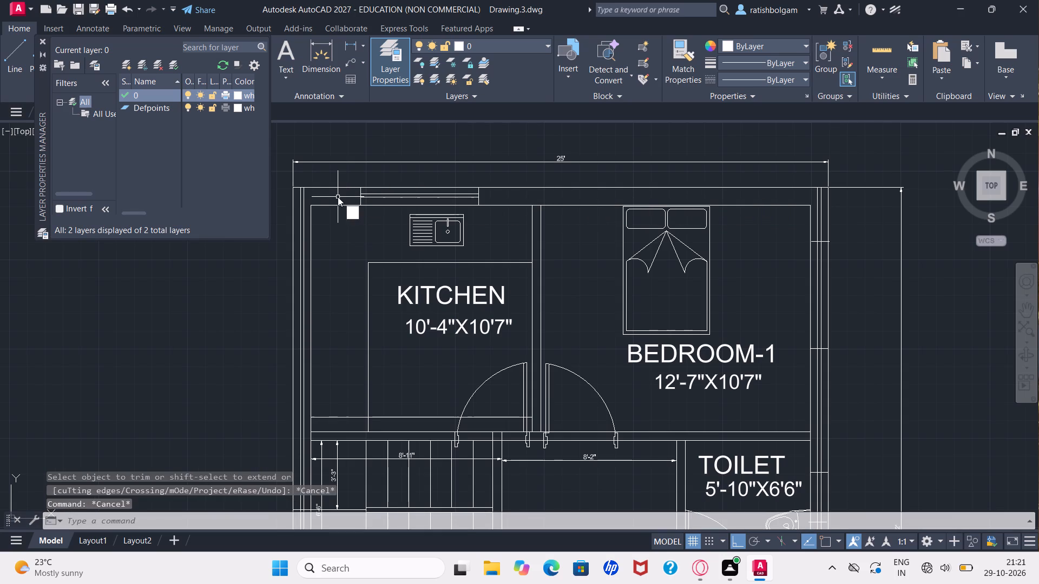
key(Return)
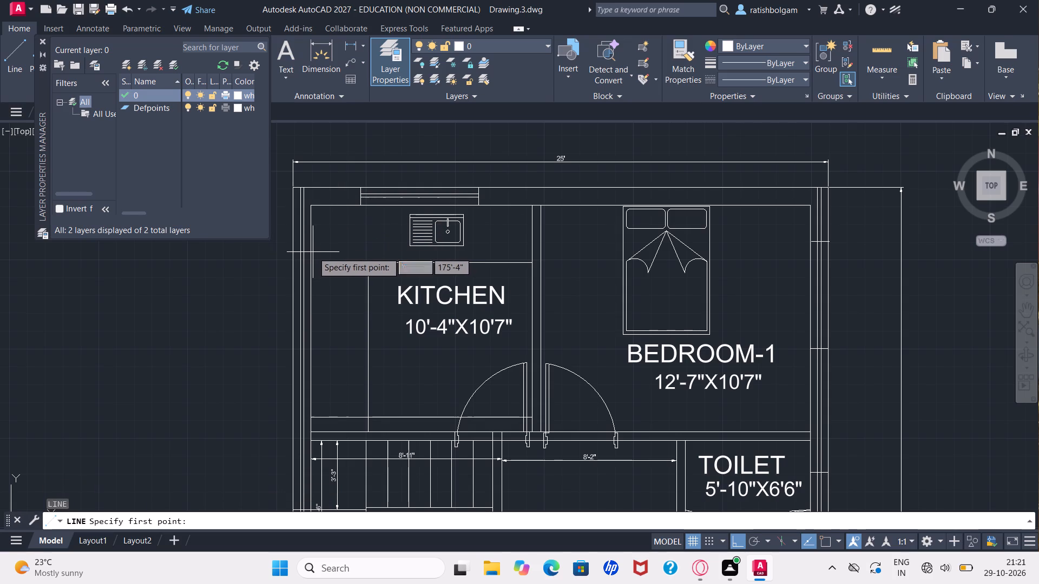
drag(311, 252, 303, 251)
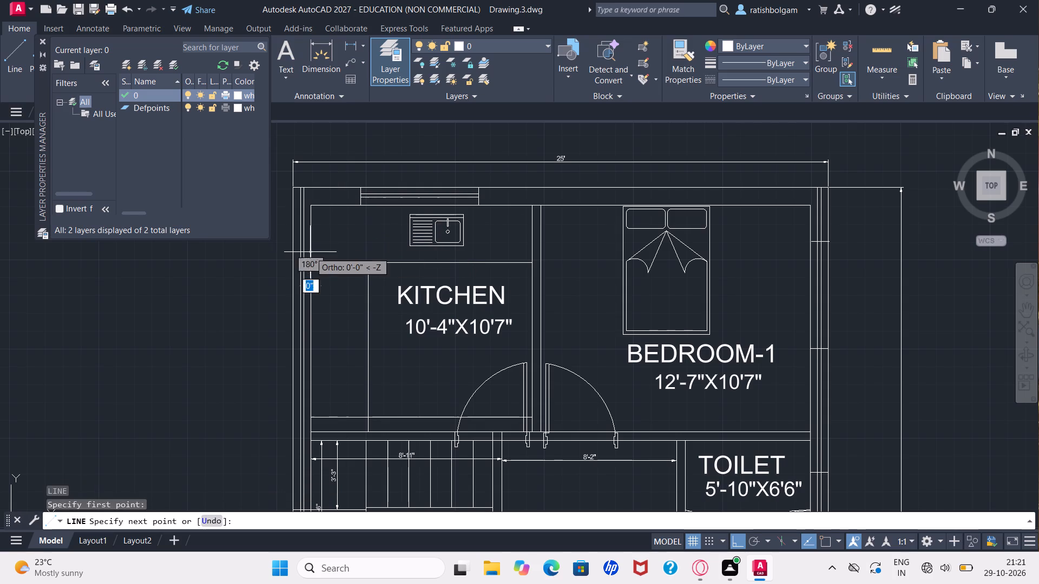
drag(303, 251, 287, 251)
click(287, 251)
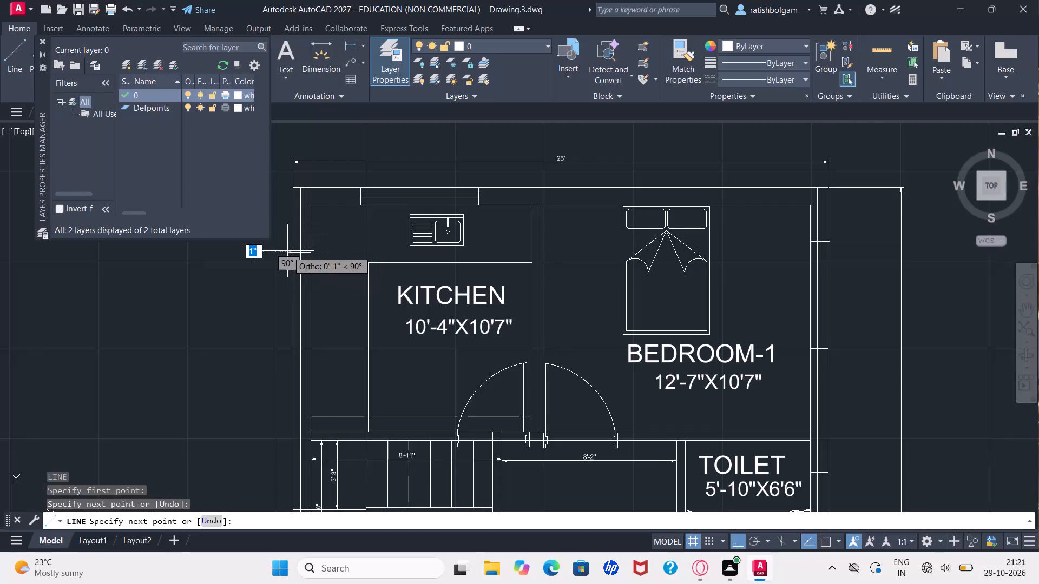
key(Escape)
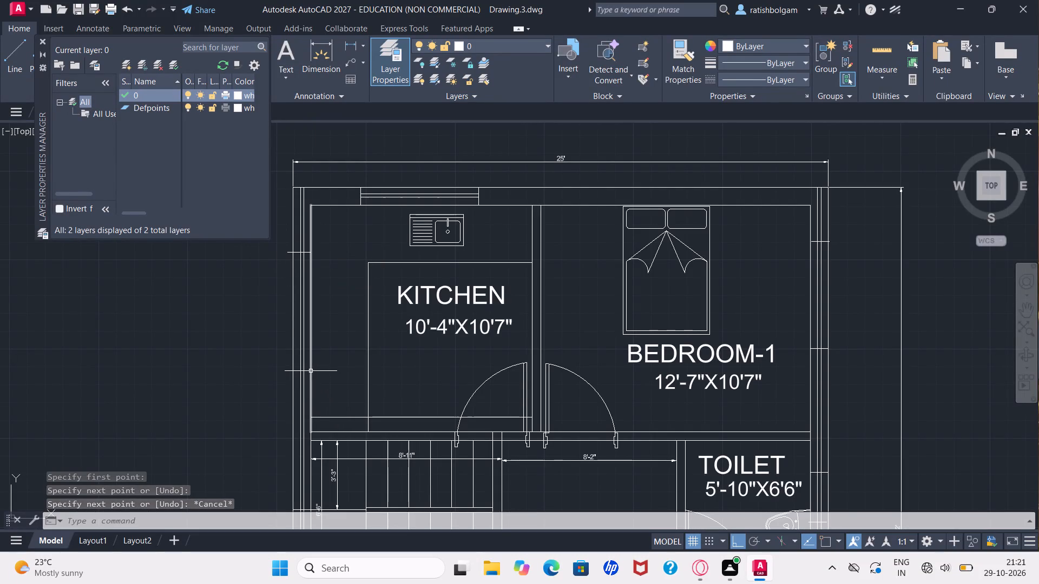
key(l)
key(Return)
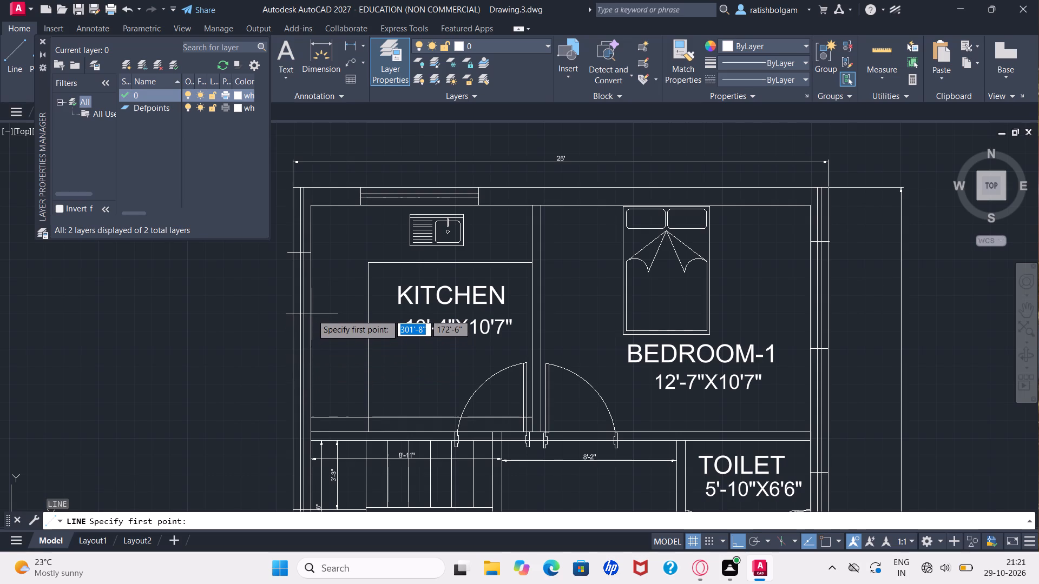
click(310, 316)
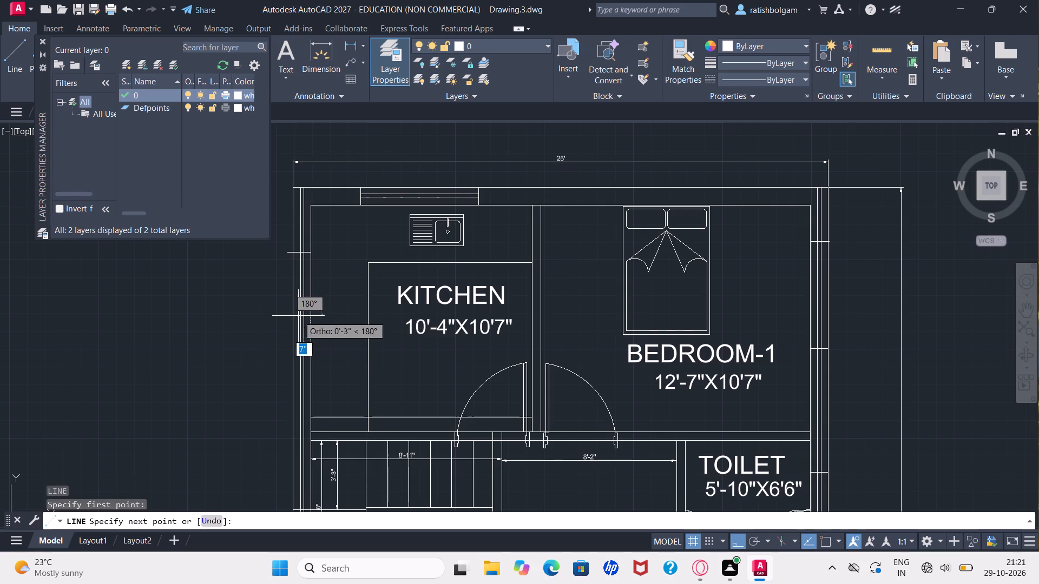
click(288, 315)
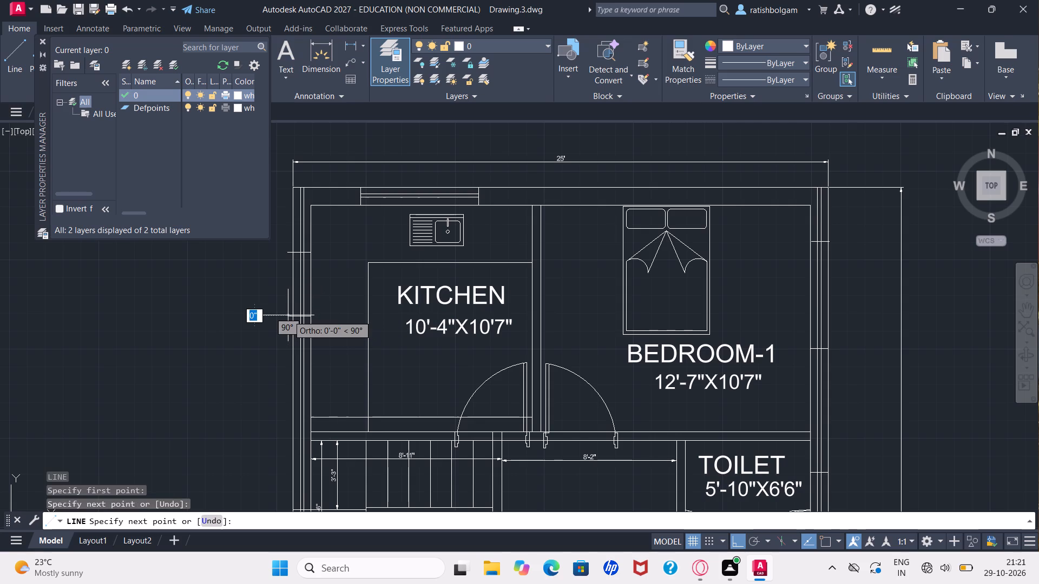
key(Escape)
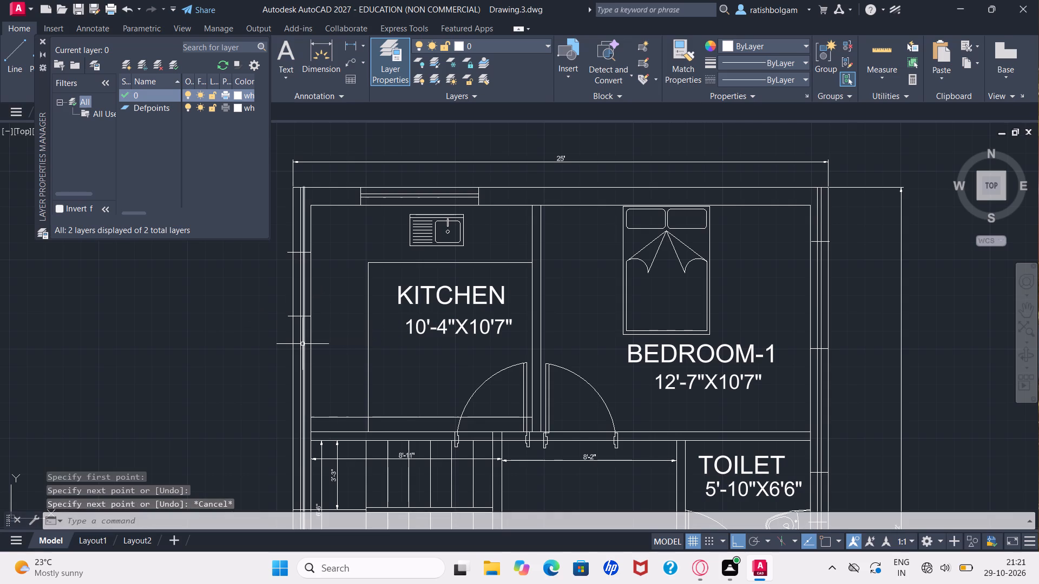
Draw two short horizontal lines across the west wall beside the staircase, about 2' apart, for the stair window's ends.
key(p)
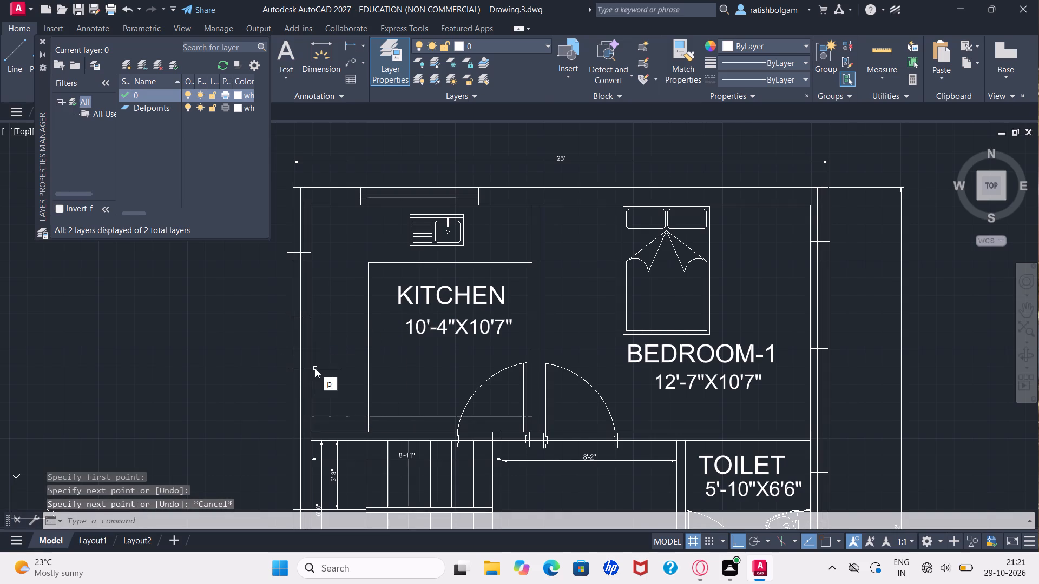
key(Return)
drag(379, 419, 383, 345)
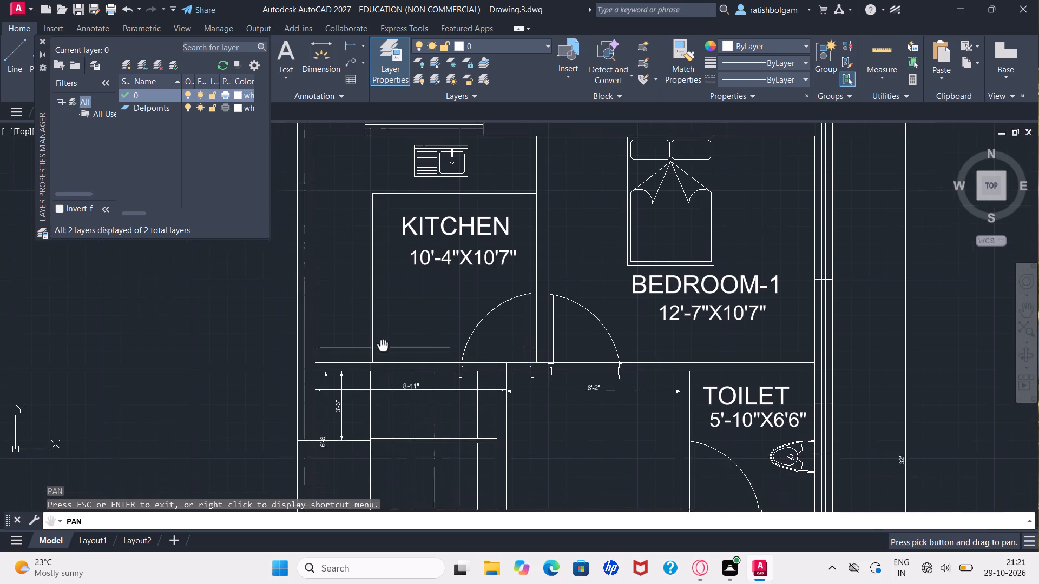
drag(383, 345, 372, 296)
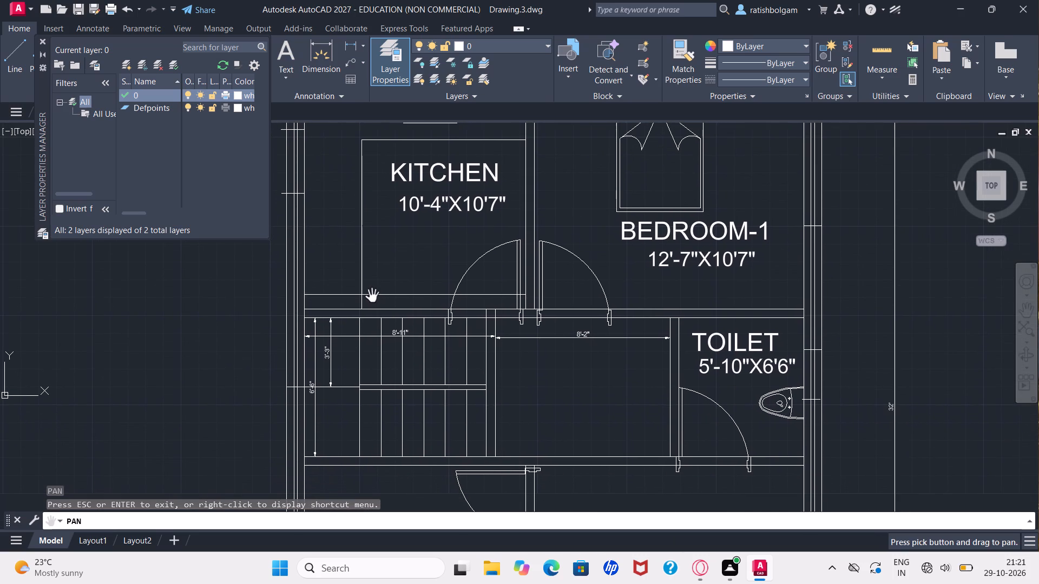
key(Escape)
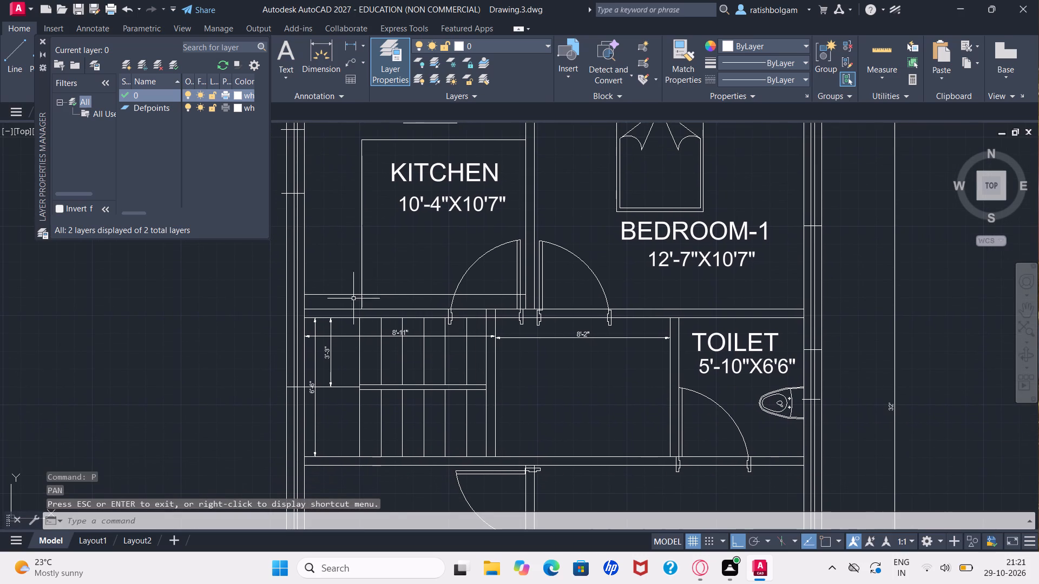
key(l)
key(Return)
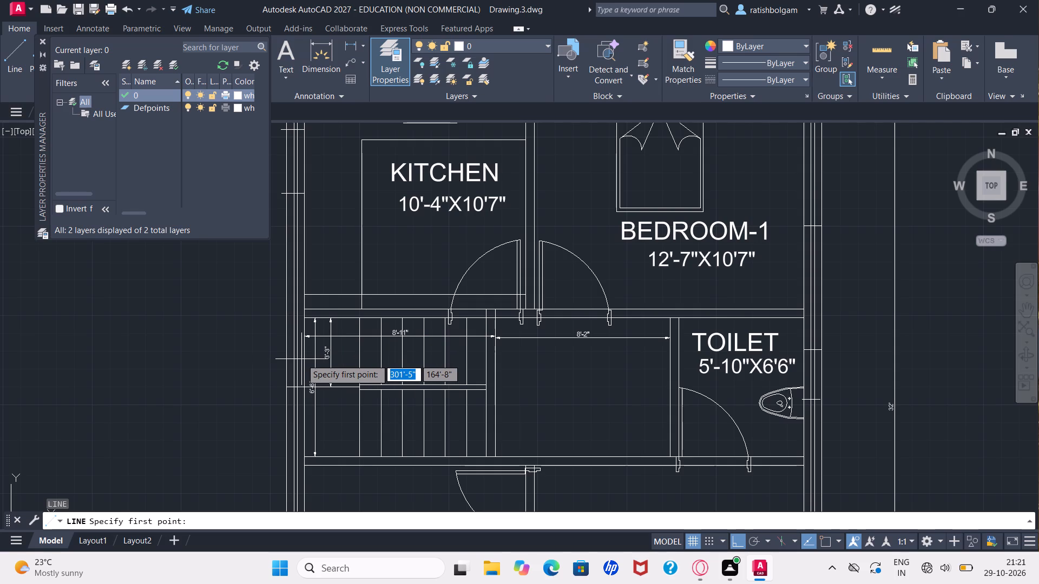
drag(304, 359, 294, 359)
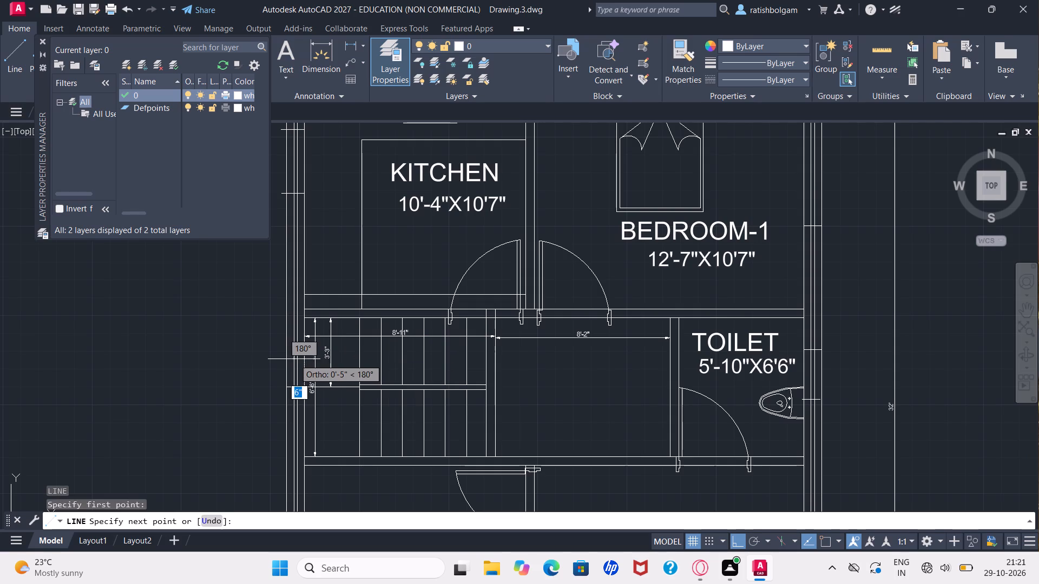
drag(294, 359, 290, 359)
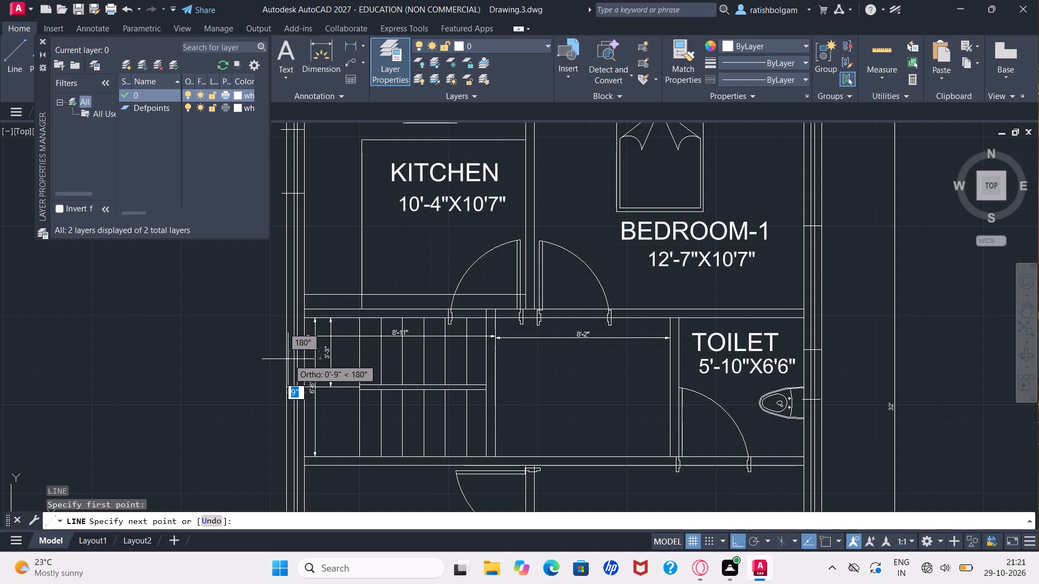
click(287, 360)
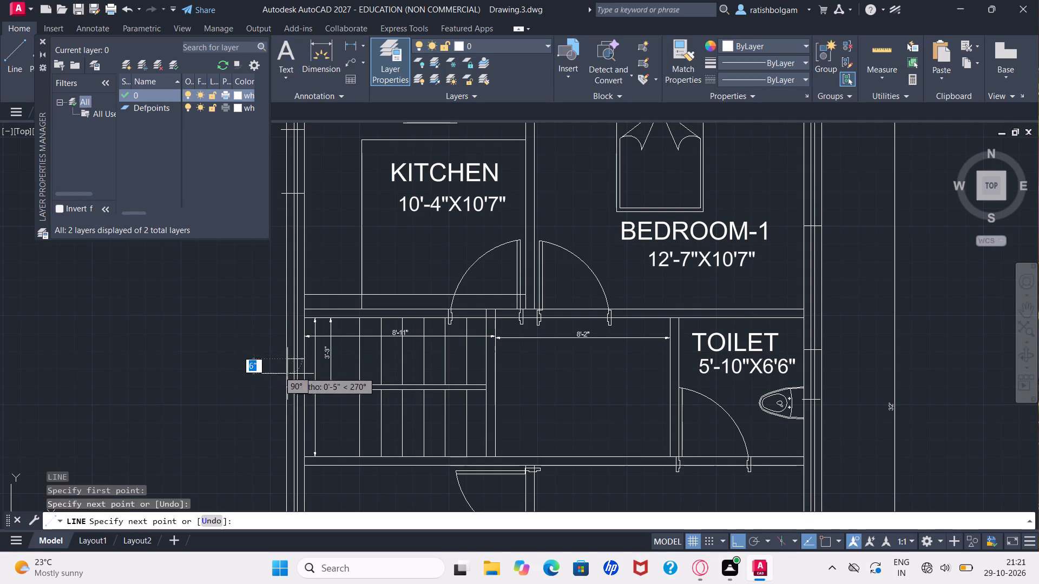
key(Escape)
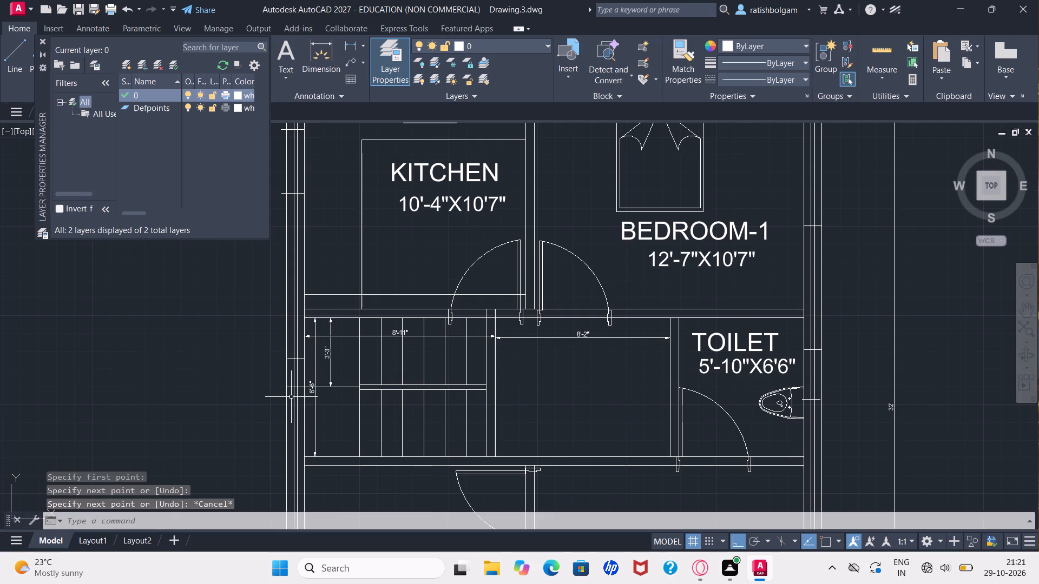
key(l)
key(Return)
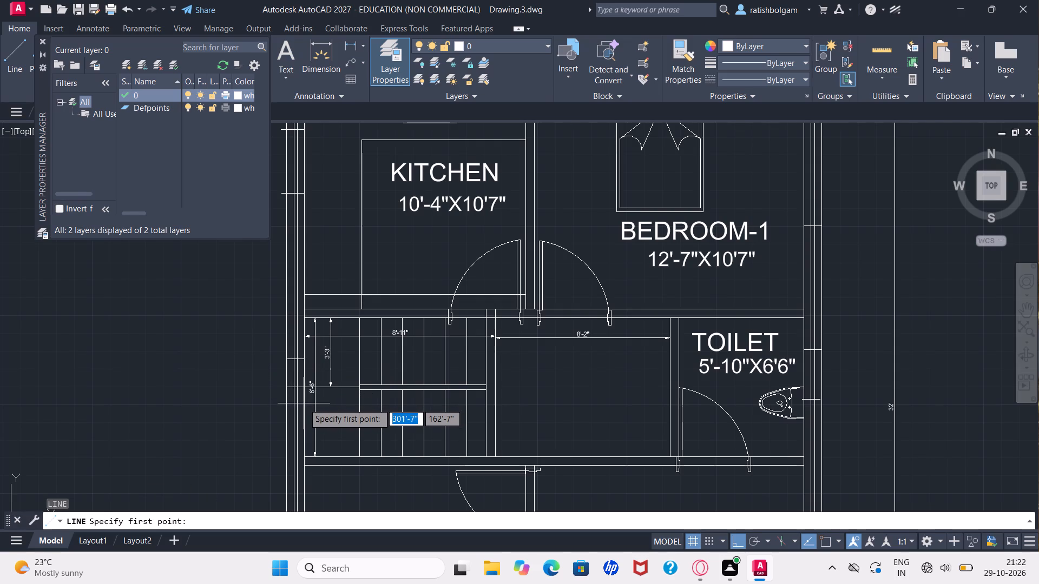
click(304, 403)
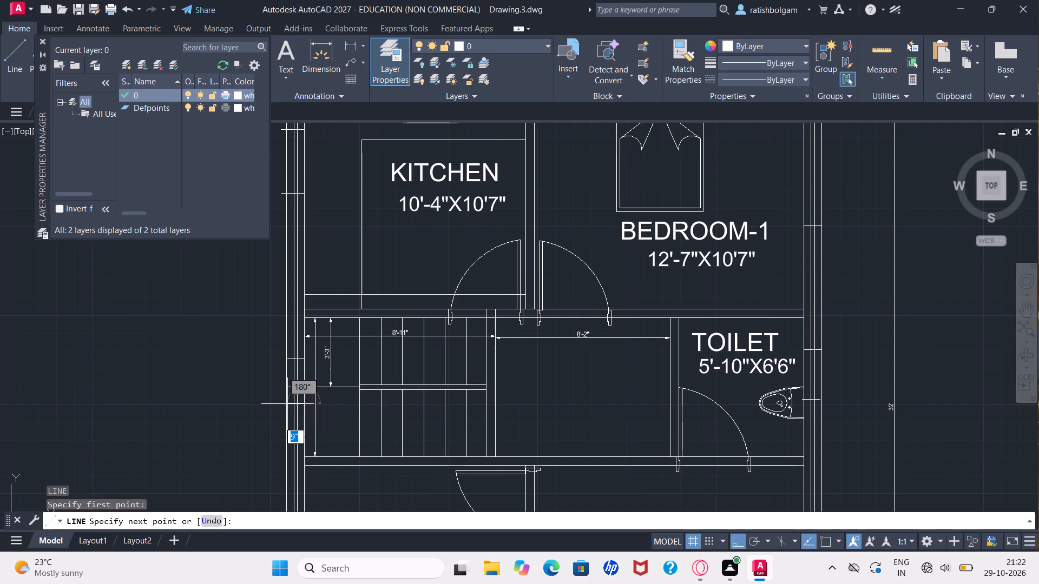
click(287, 404)
key(Escape)
key(Escape)
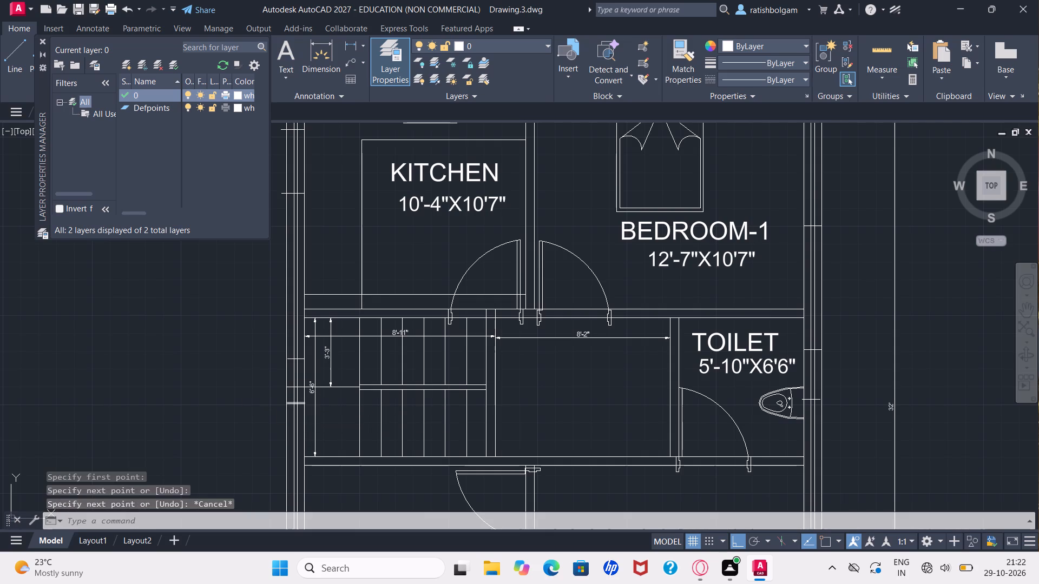
Draw two short vertical lines across the south wall's window lines below Bedroom-2, about 3' apart, from the inner line outward.
key(p)
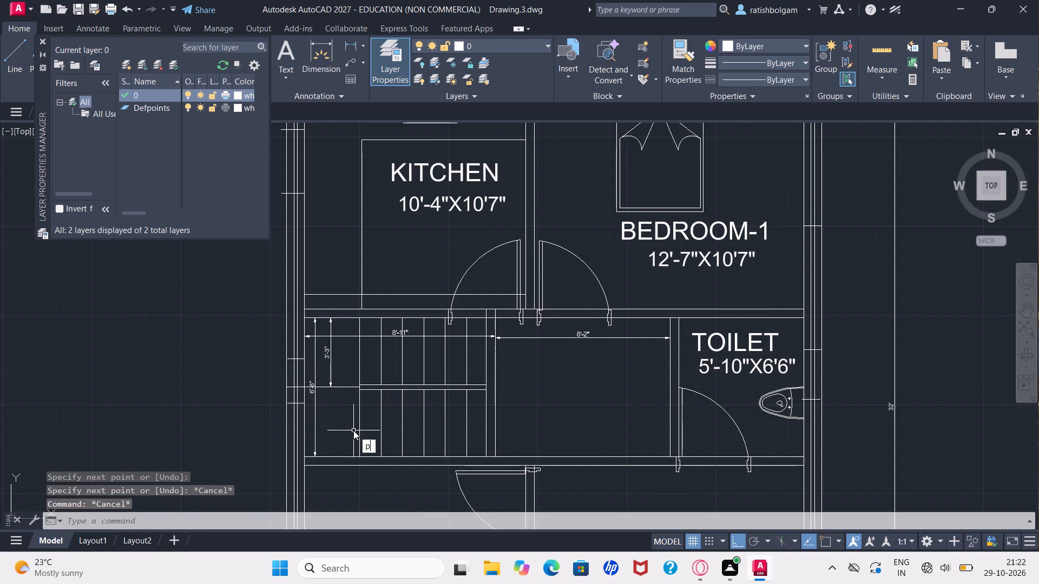
key(Return)
click(404, 436)
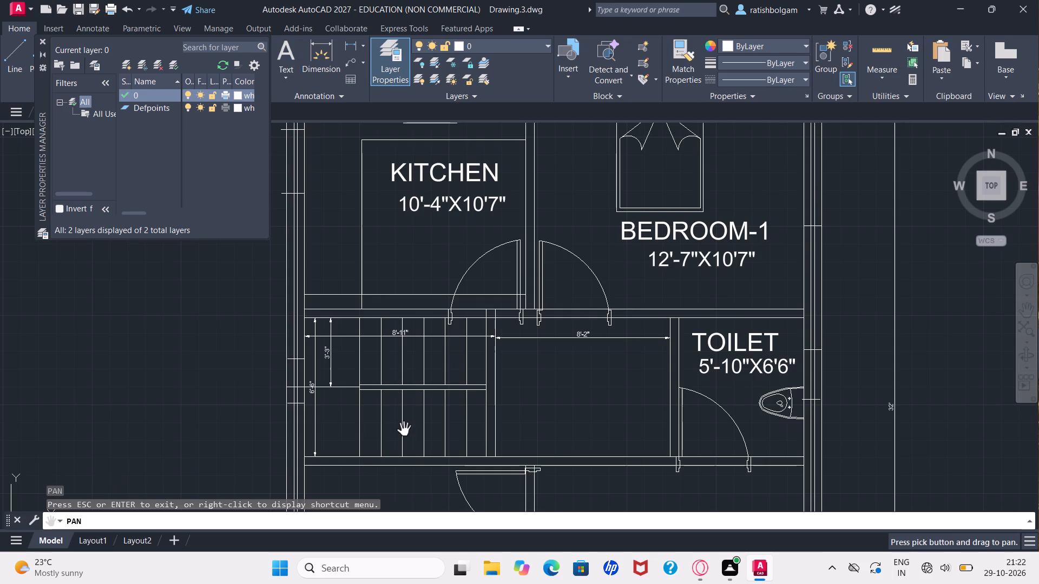
drag(404, 428, 383, 293)
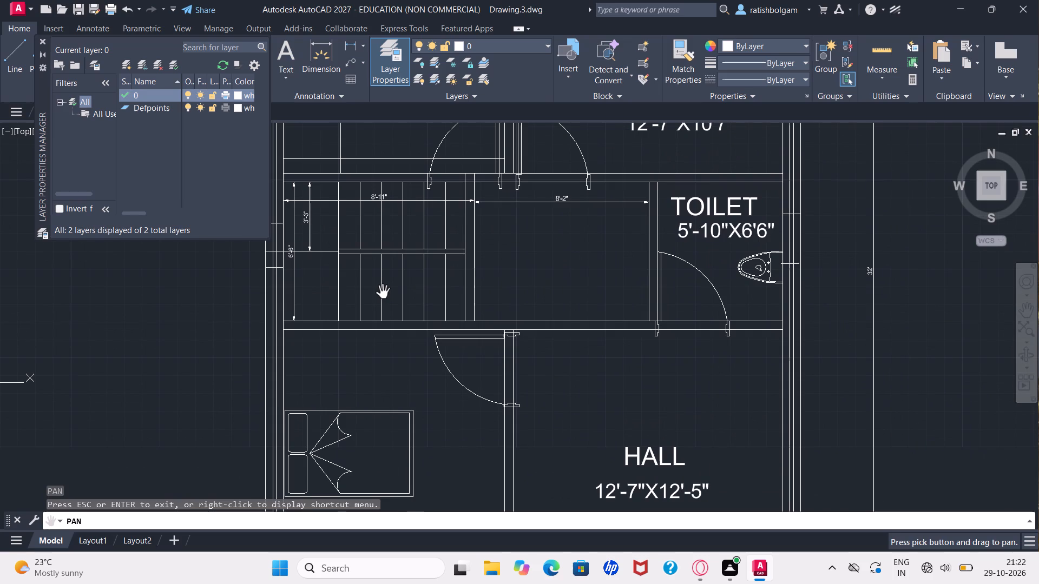
drag(383, 375, 389, 322)
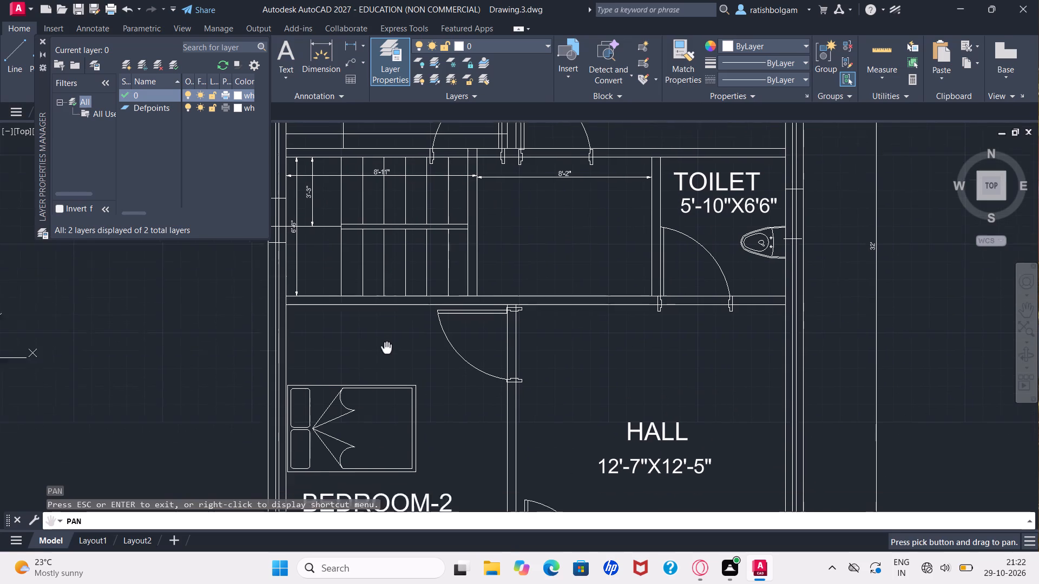
drag(389, 322, 385, 285)
drag(378, 371, 382, 267)
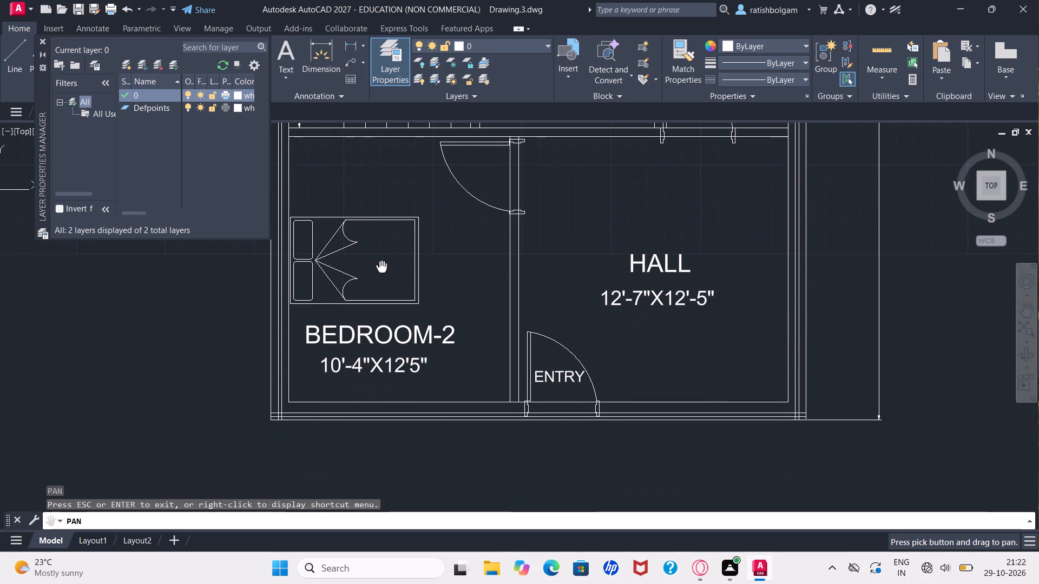
drag(382, 267, 382, 264)
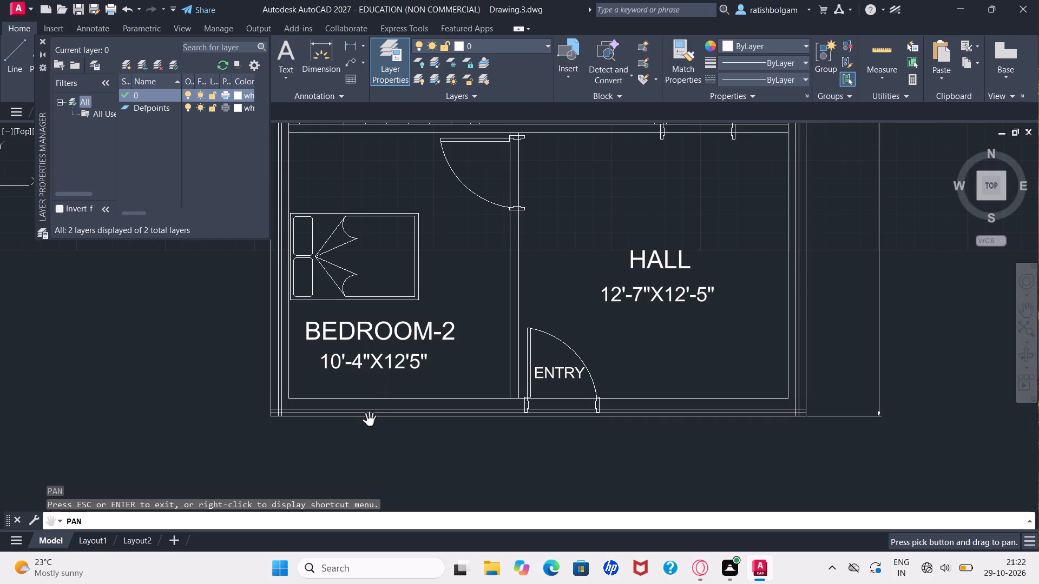
key(Escape)
key(l)
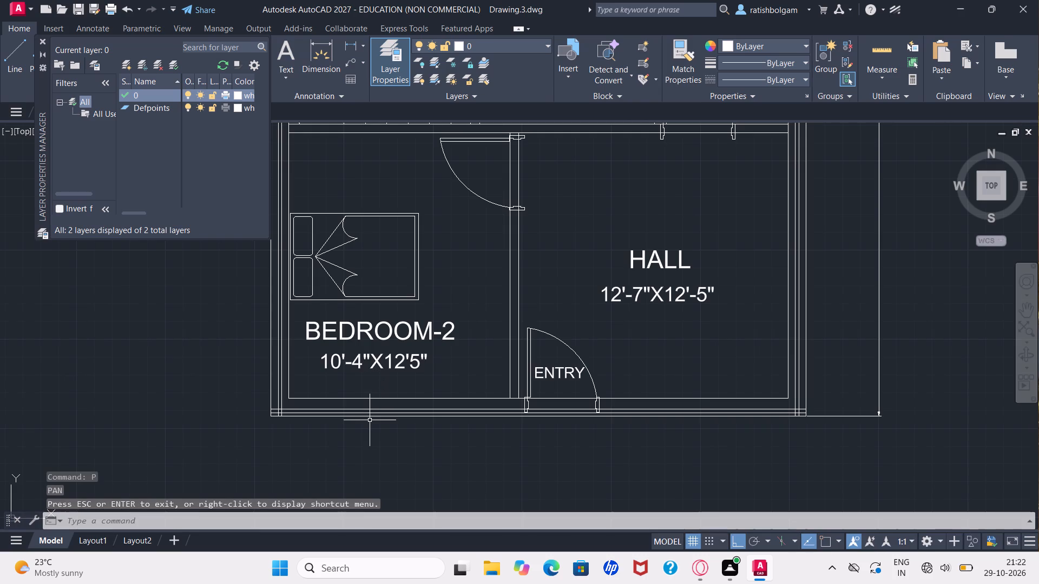
key(Return)
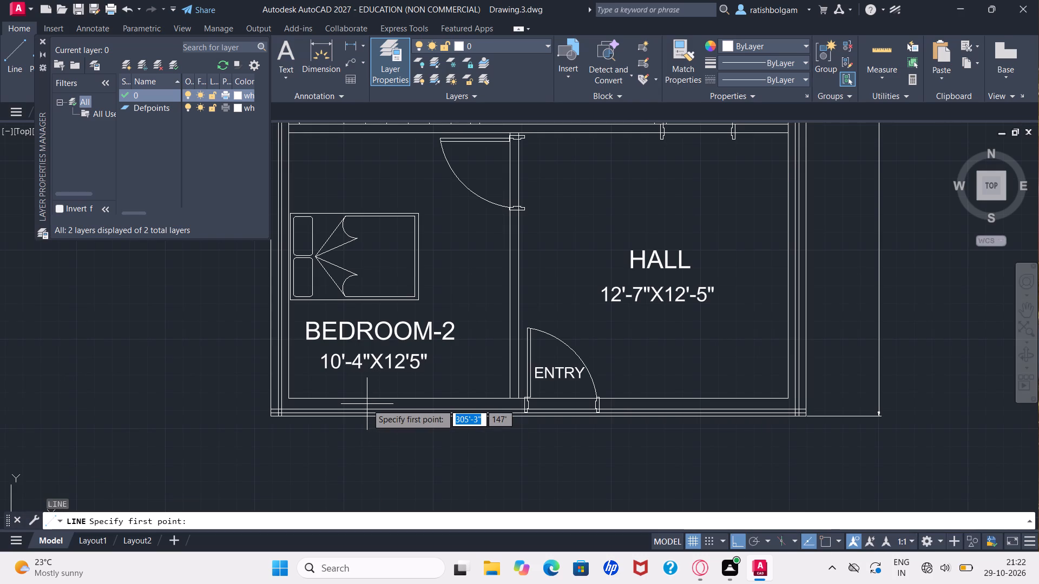
ctrl+scroll(367, 404, up, 2)
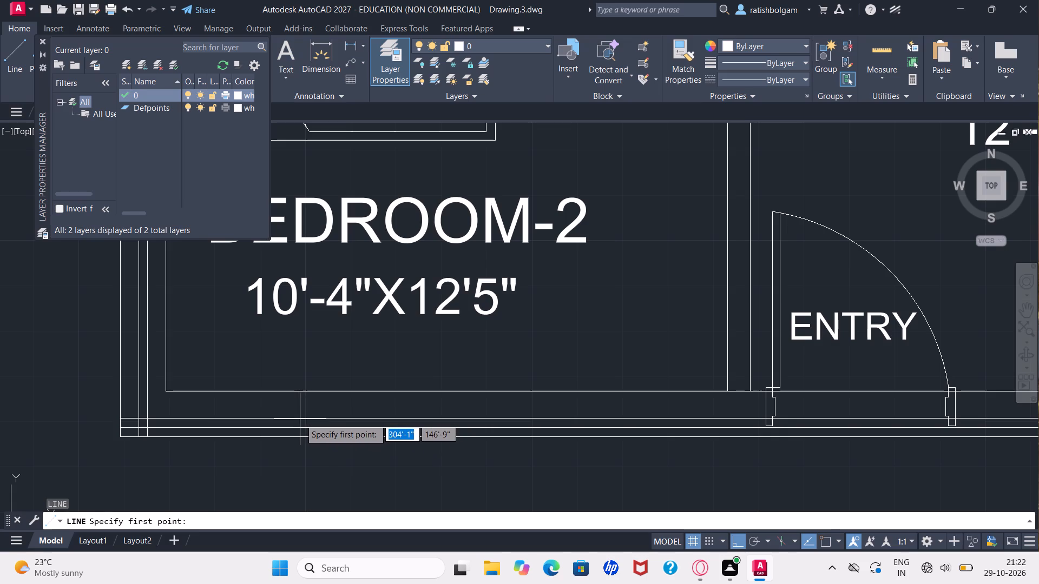
drag(300, 419, 300, 443)
click(300, 443)
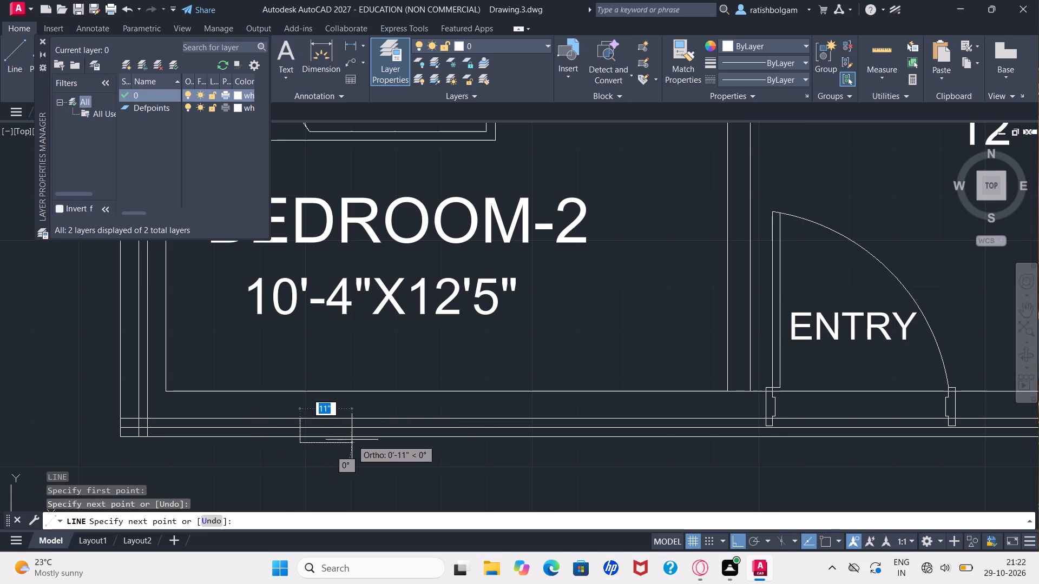
key(Escape)
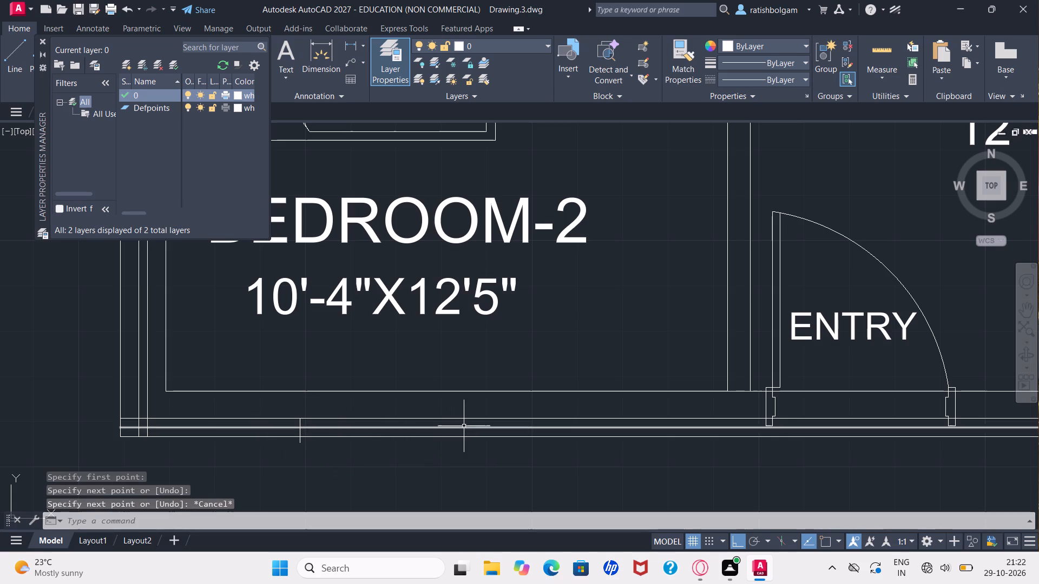
key(l)
key(Return)
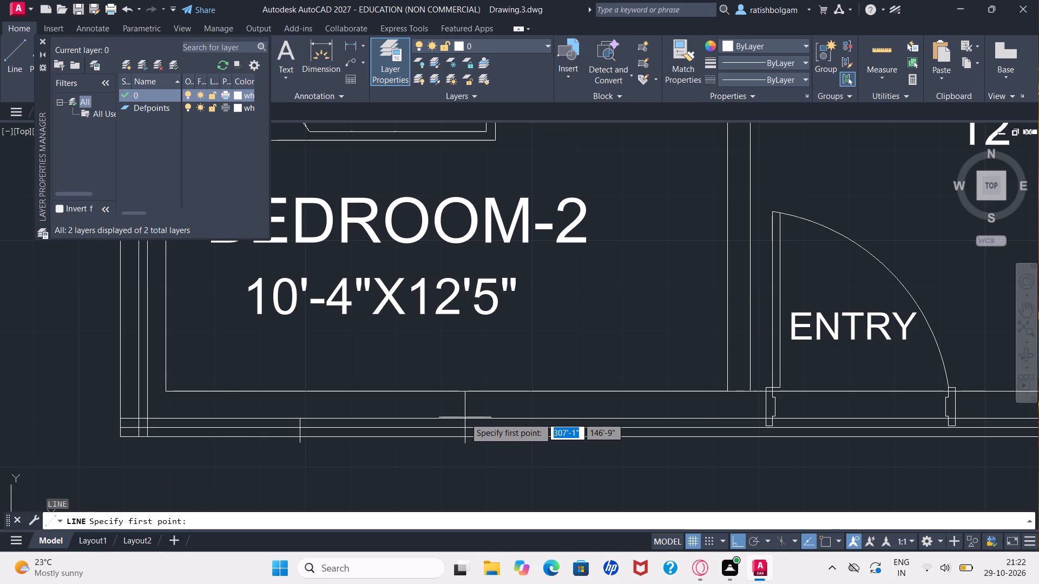
click(465, 417)
click(469, 445)
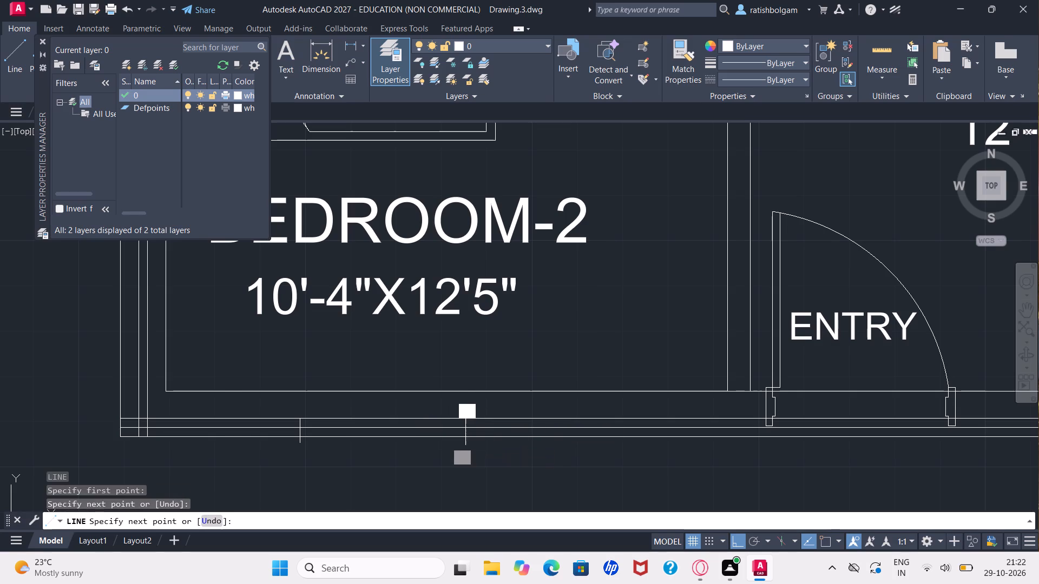
key(Escape)
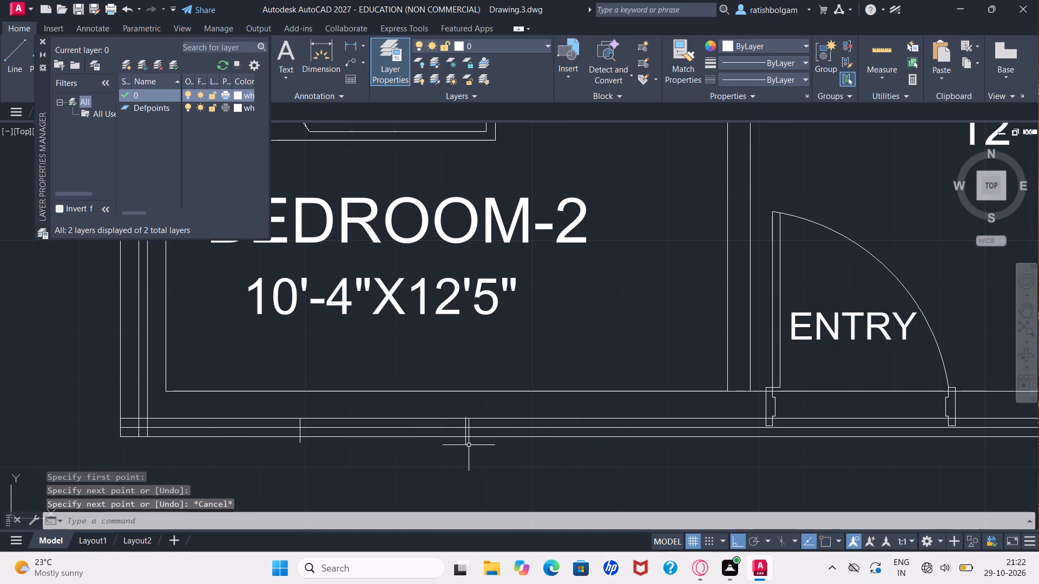
Draw the outline of two entrance steps outside the ENTRY door, about 4'-10" wide, with the outer step about 1'-8" deep.
ctrl+scroll(469, 445, down, 1)
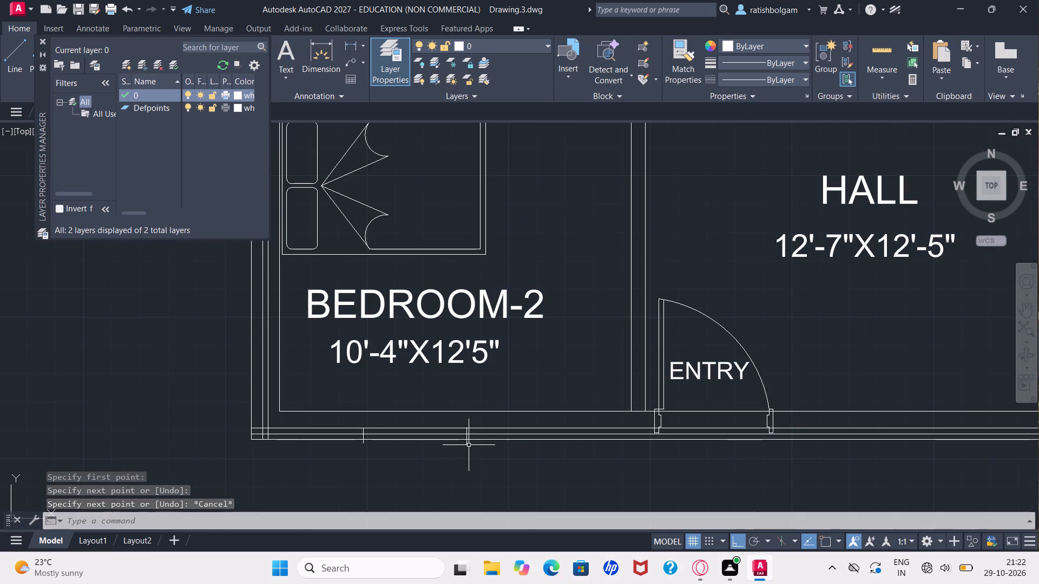
ctrl+scroll(469, 445, down, 1)
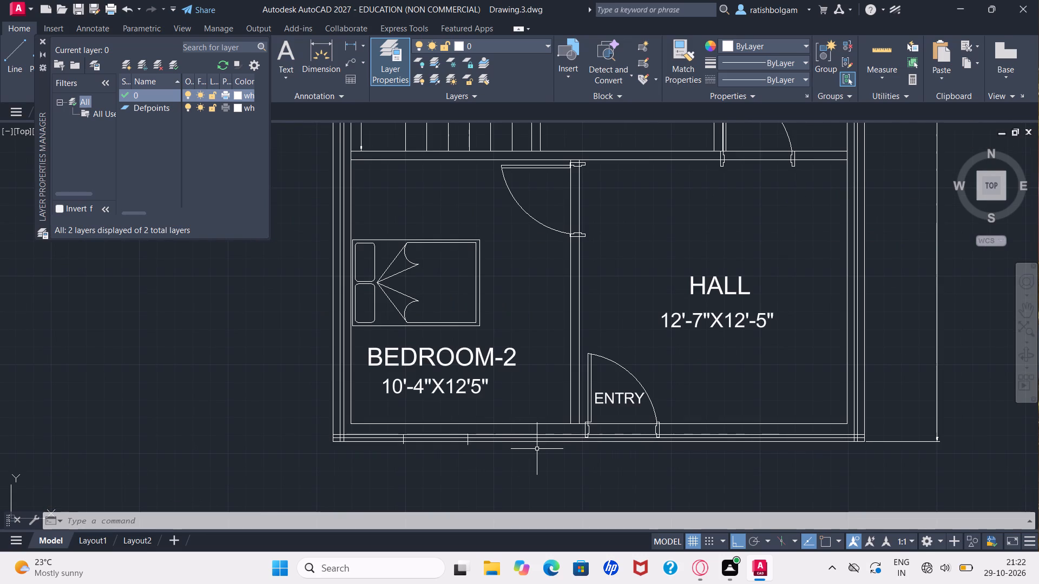
key(l)
key(Return)
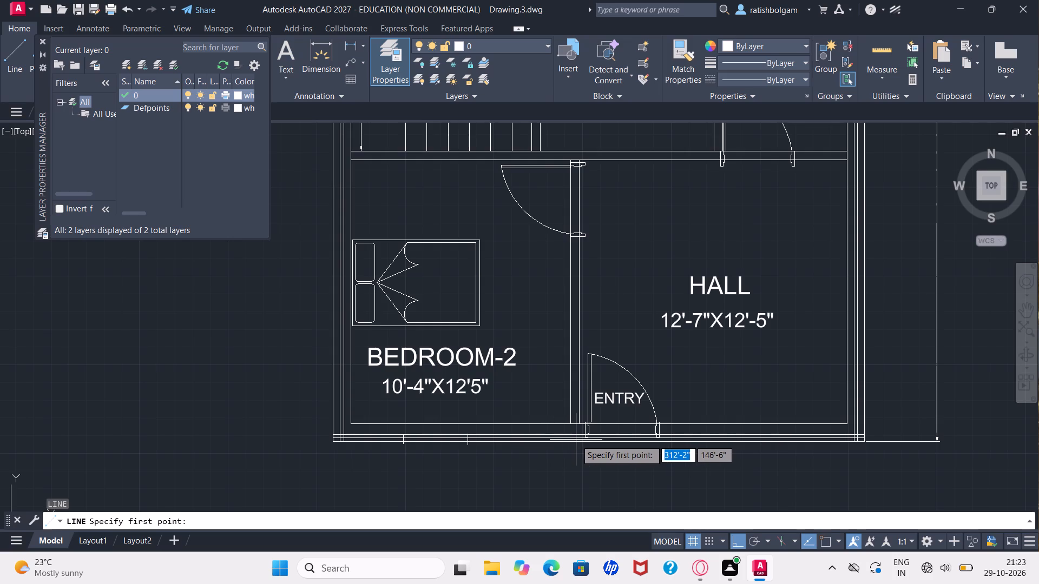
click(577, 438)
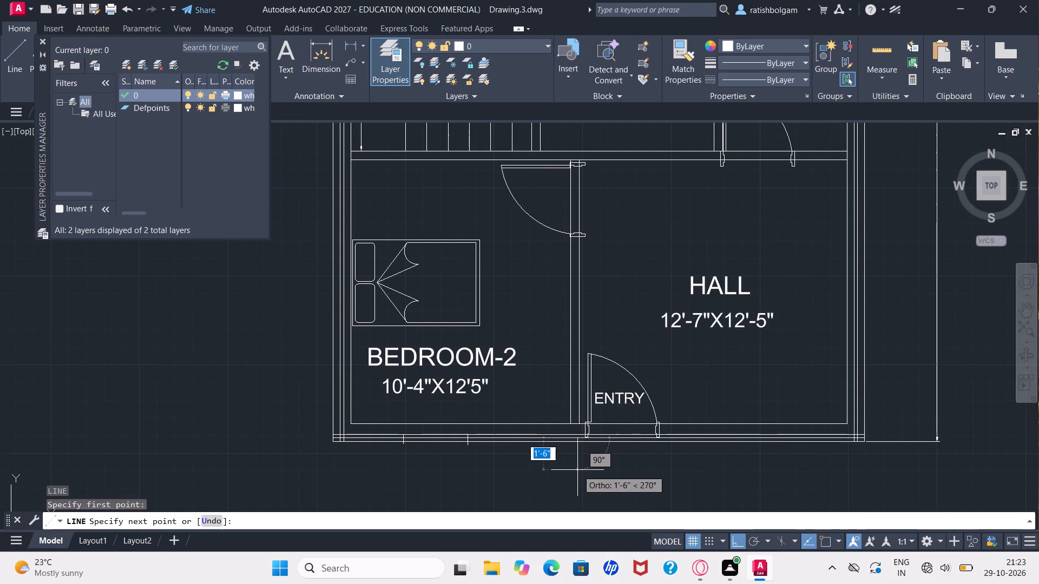
click(580, 464)
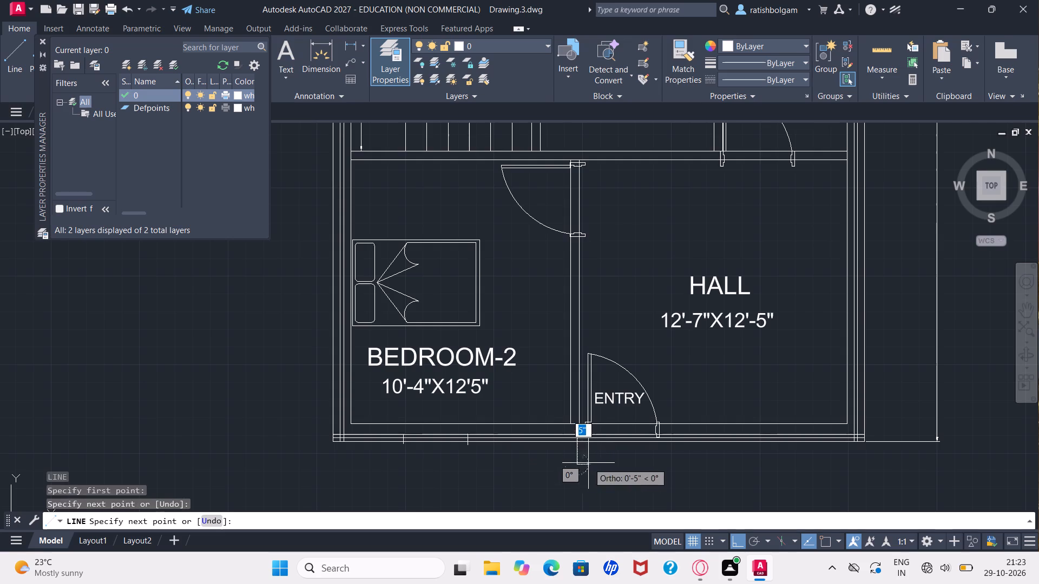
click(681, 466)
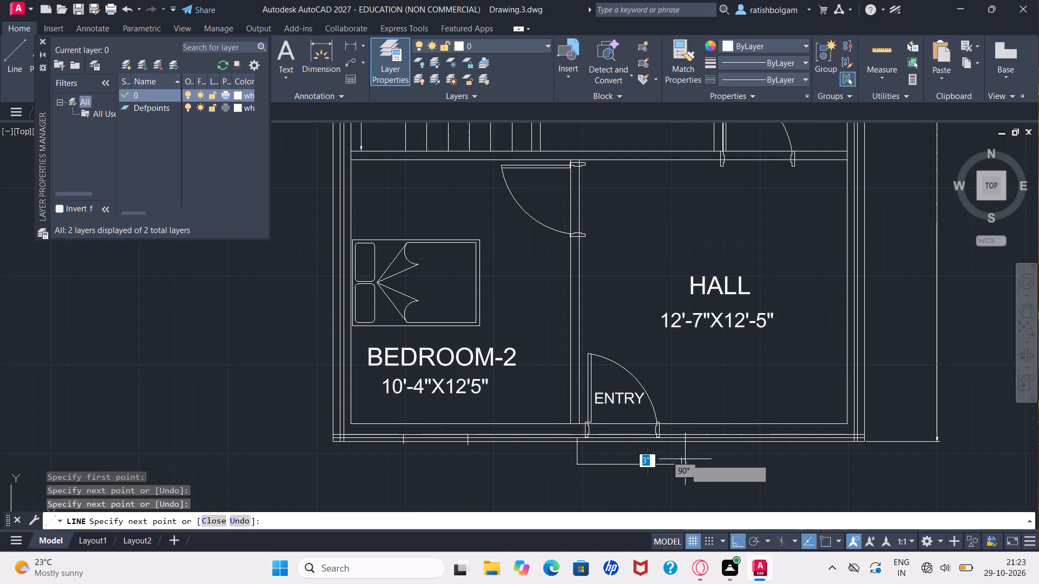
click(683, 441)
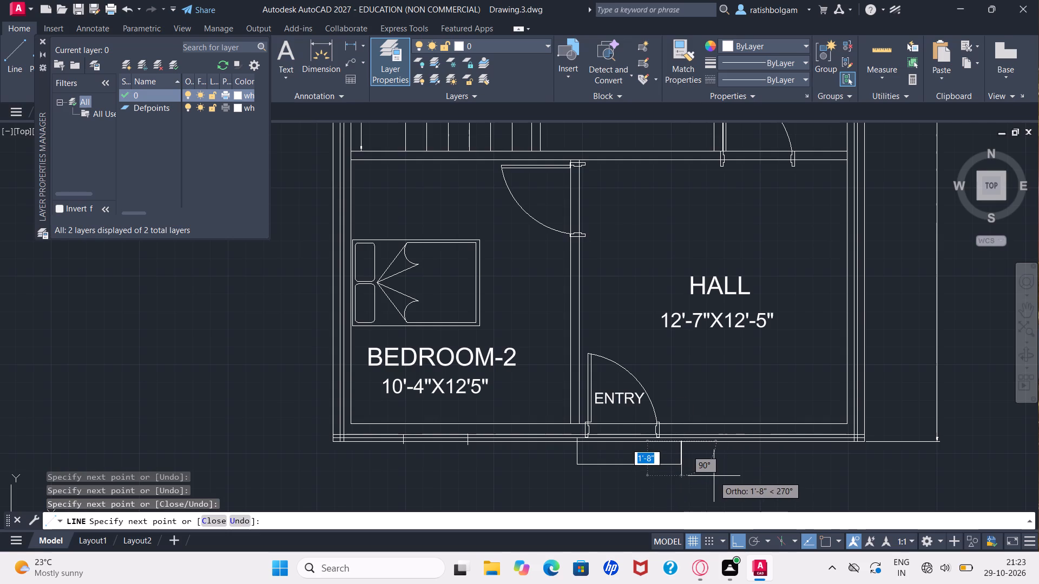
click(681, 501)
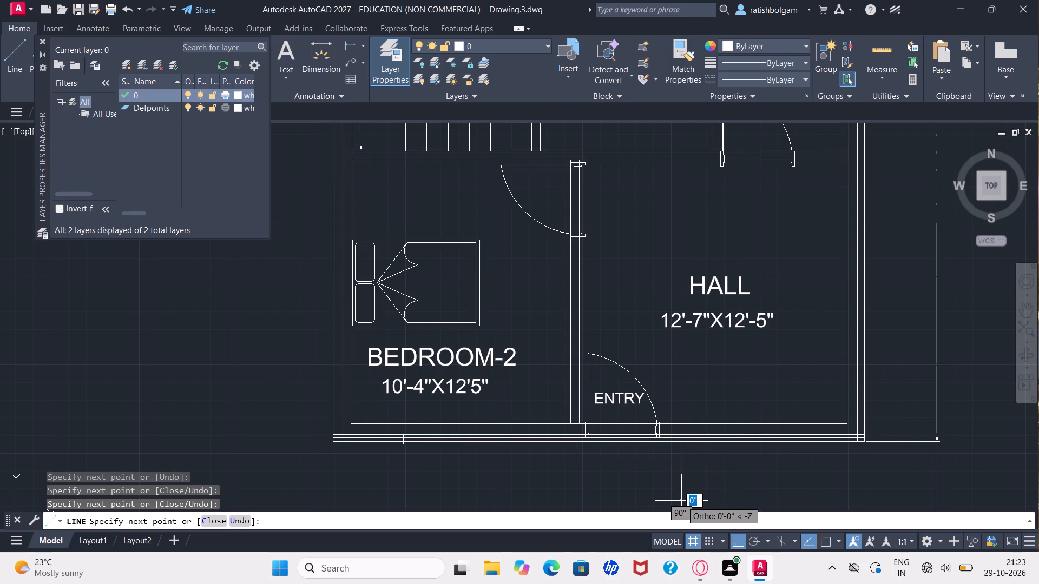
click(578, 497)
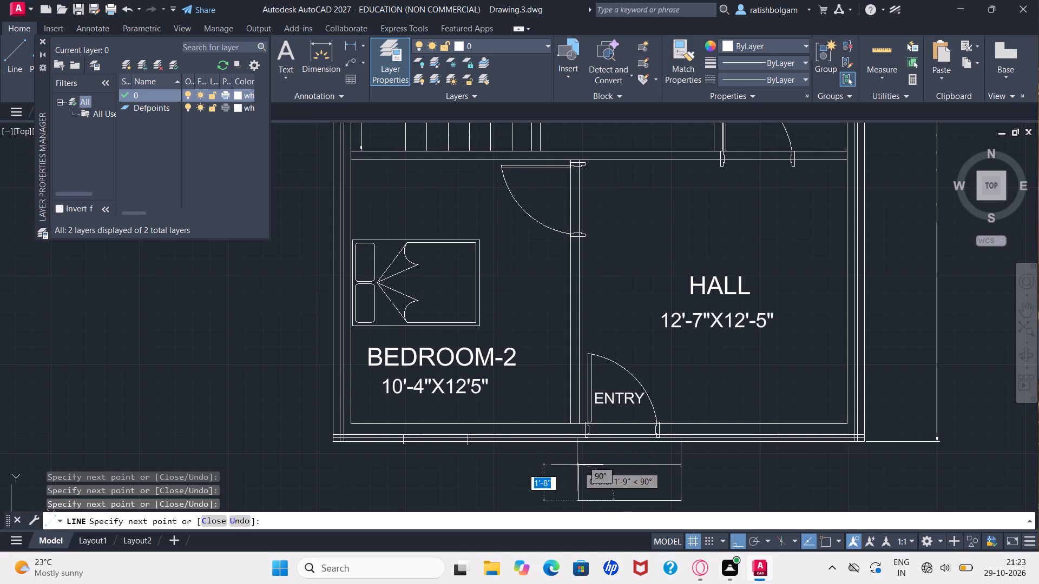
click(578, 463)
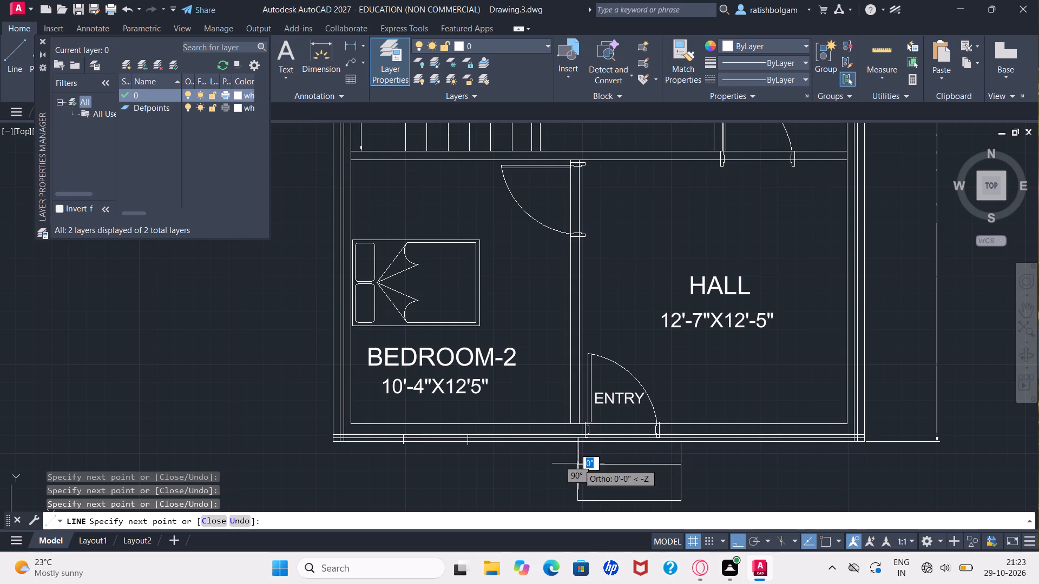
key(Escape)
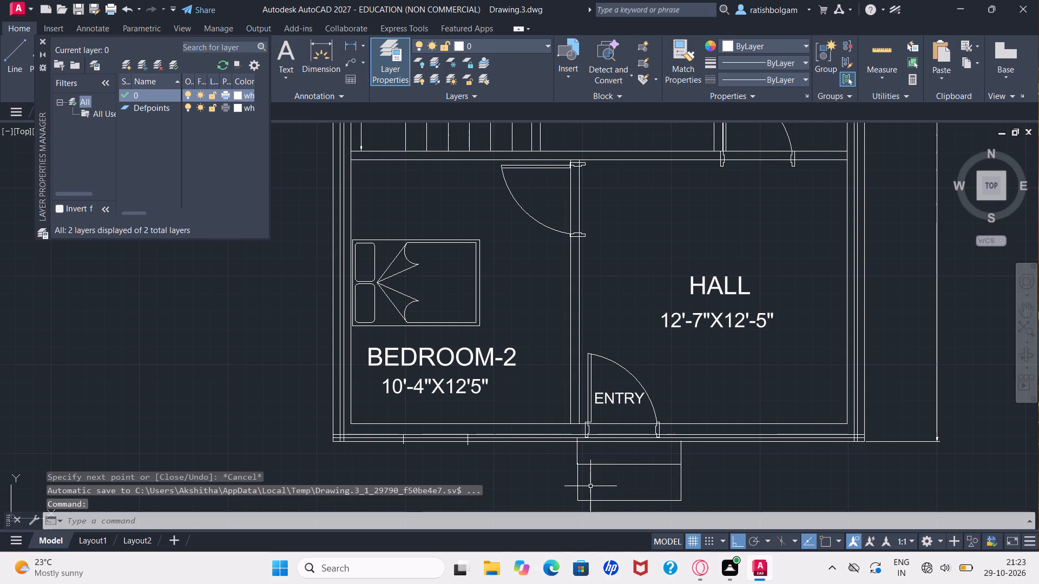
Erase the misaligned west edge line of the outer entrance step.
ctrl+scroll(590, 486, up, 2)
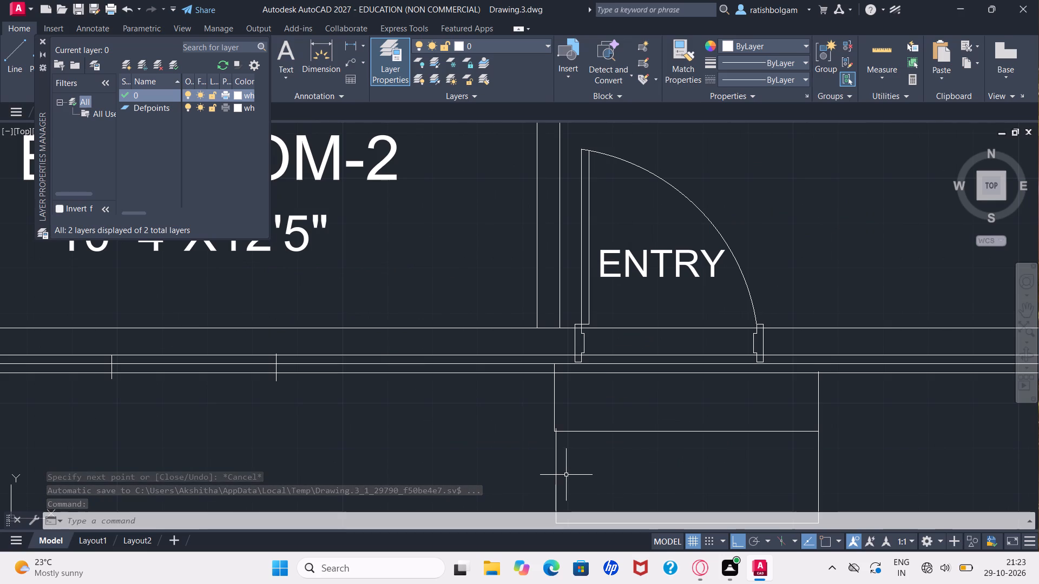
click(557, 472)
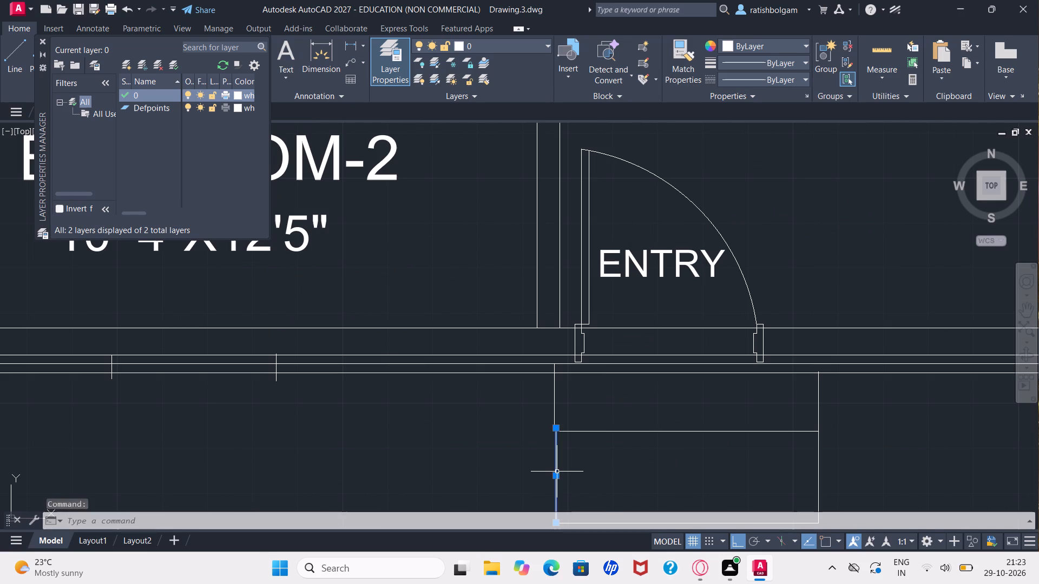
key(Delete)
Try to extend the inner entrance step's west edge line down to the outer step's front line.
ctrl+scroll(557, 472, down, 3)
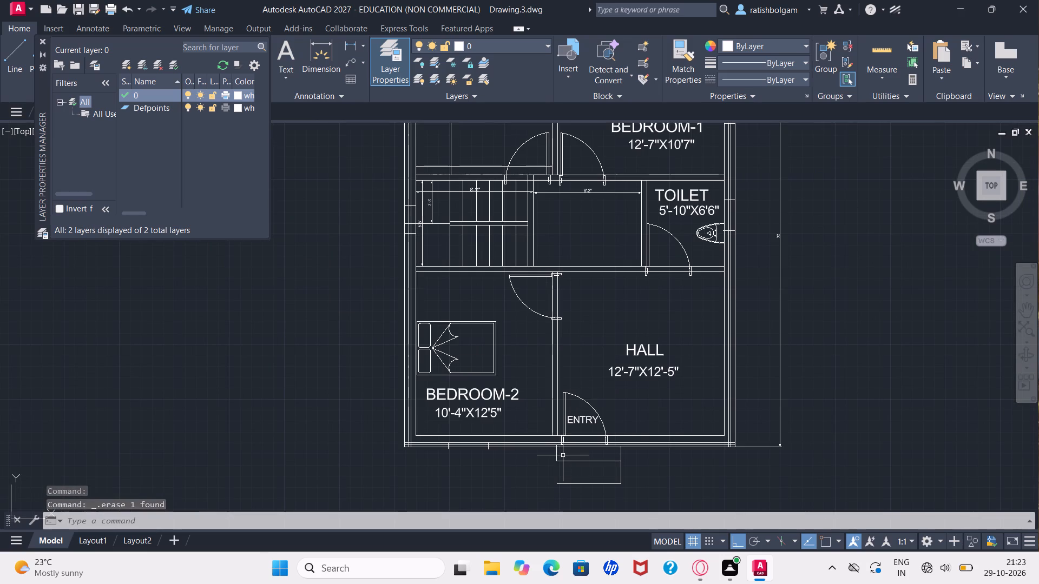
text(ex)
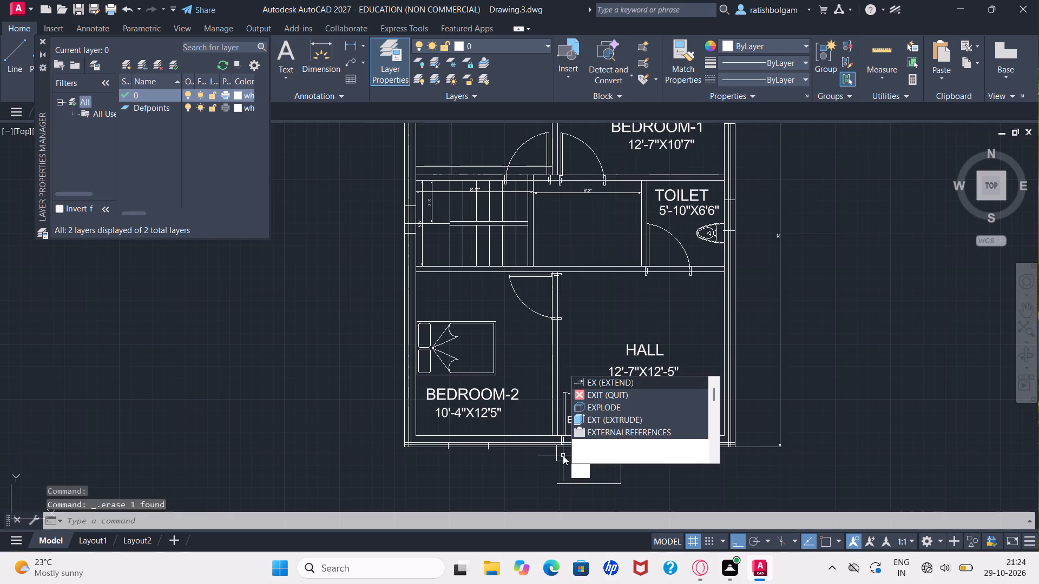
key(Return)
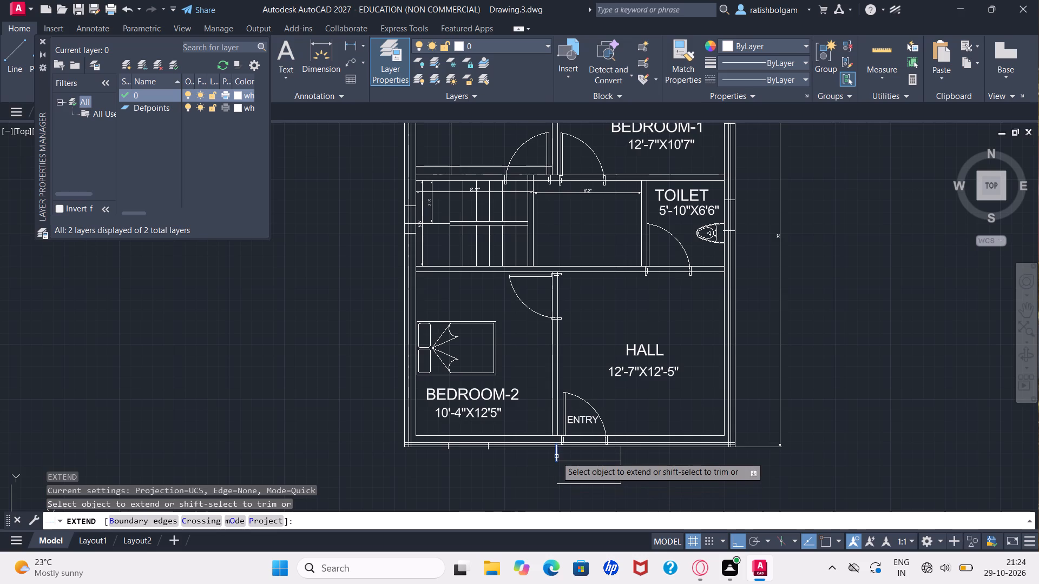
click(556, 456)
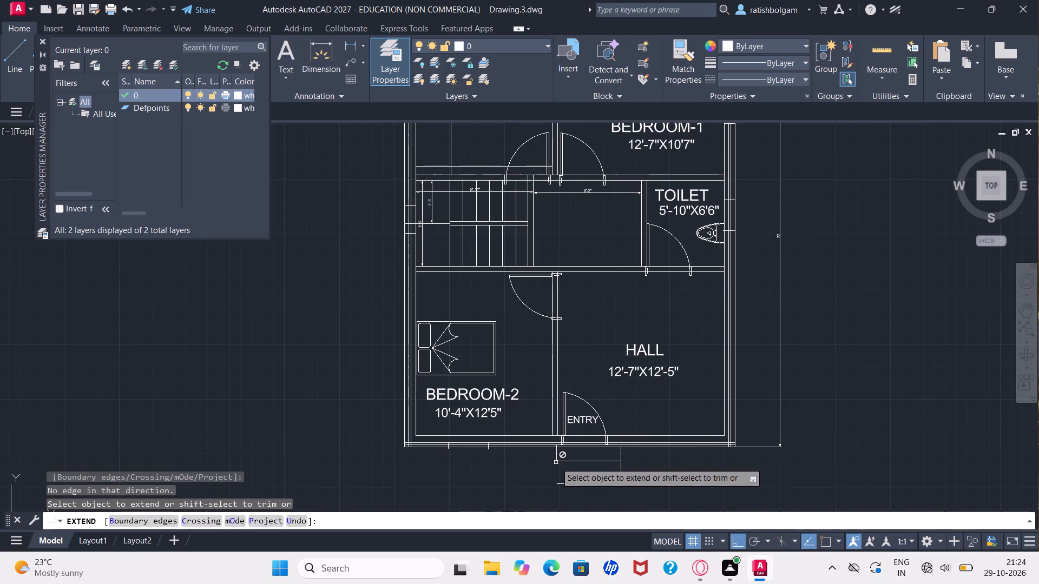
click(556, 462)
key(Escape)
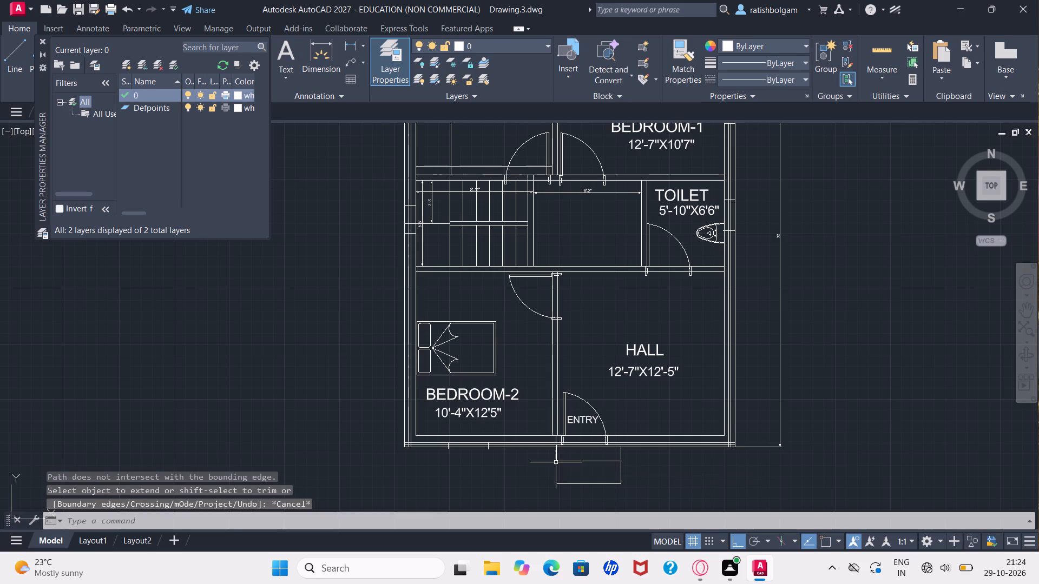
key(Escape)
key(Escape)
Redraw the outer entrance step's west edge between the existing corner points, using object snap only for this line.
key(l)
key(Return)
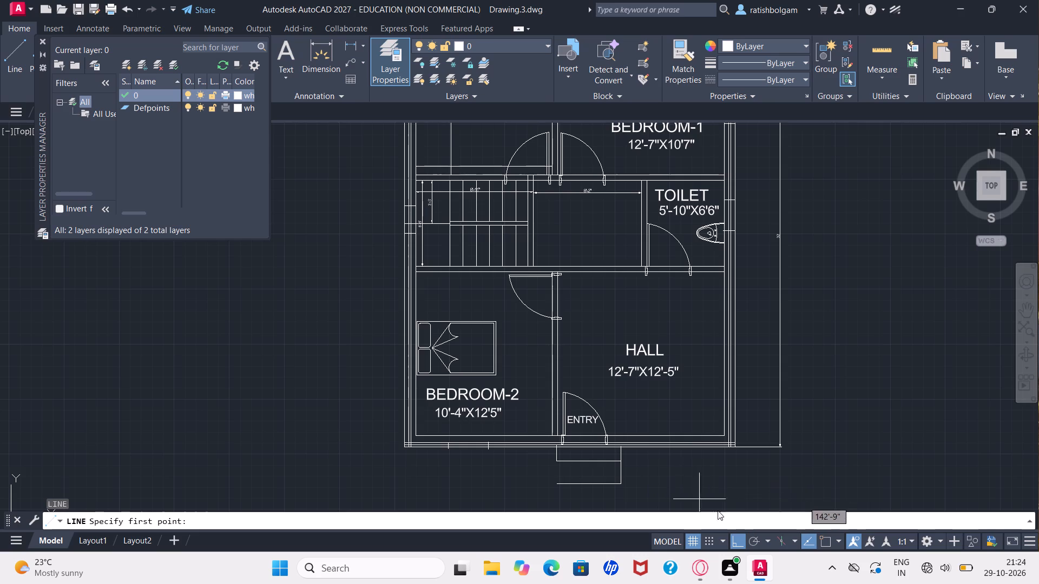
click(819, 539)
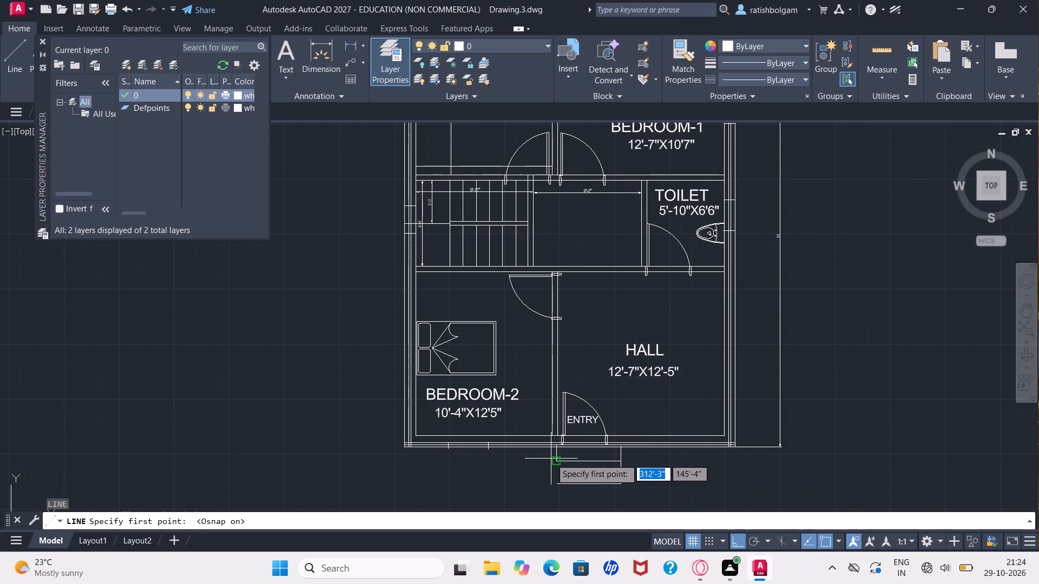
drag(558, 461, 559, 488)
click(559, 488)
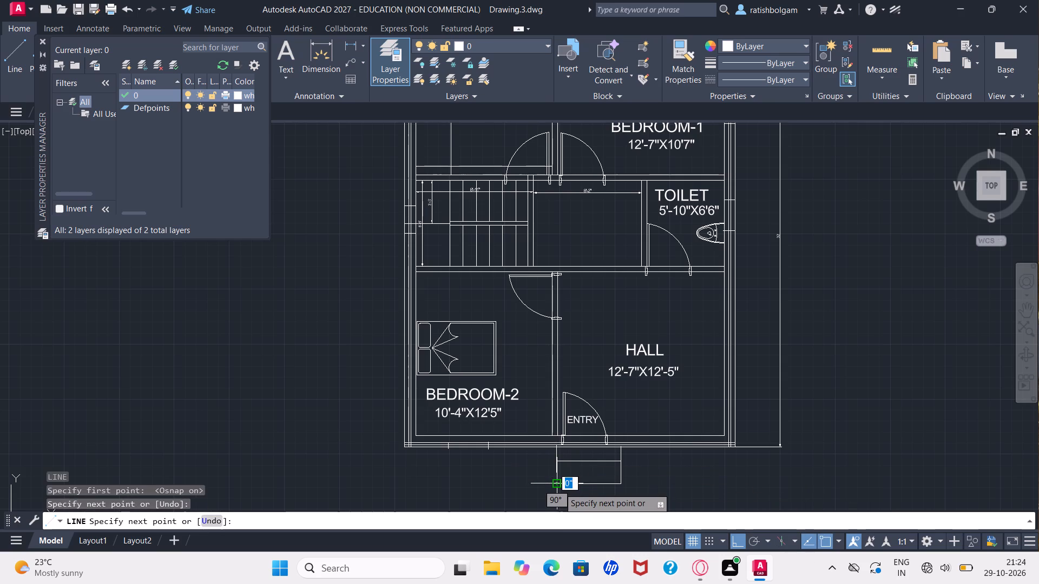
key(Escape)
key(Escape)
key(Escape)
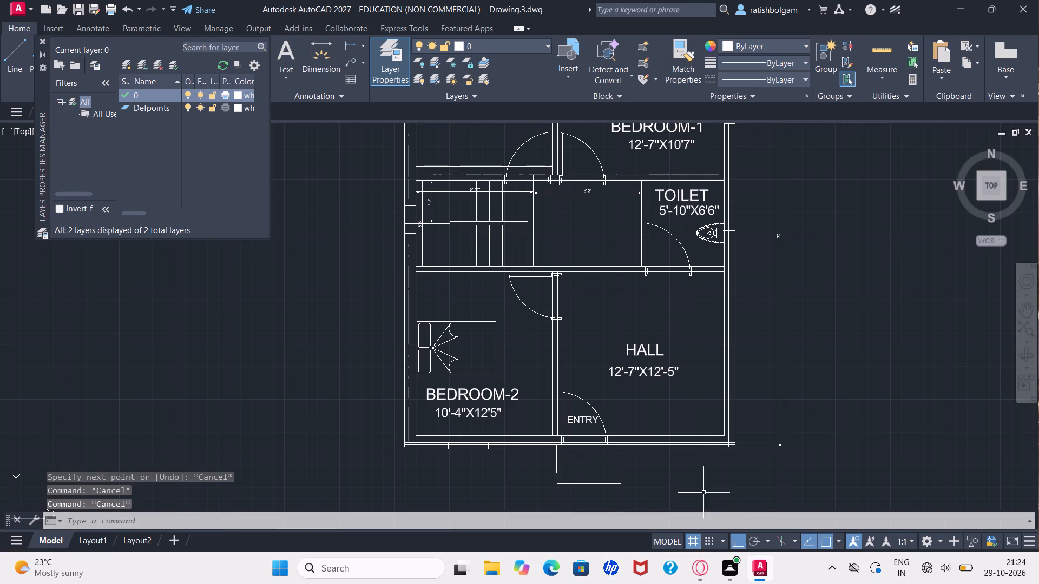
click(828, 546)
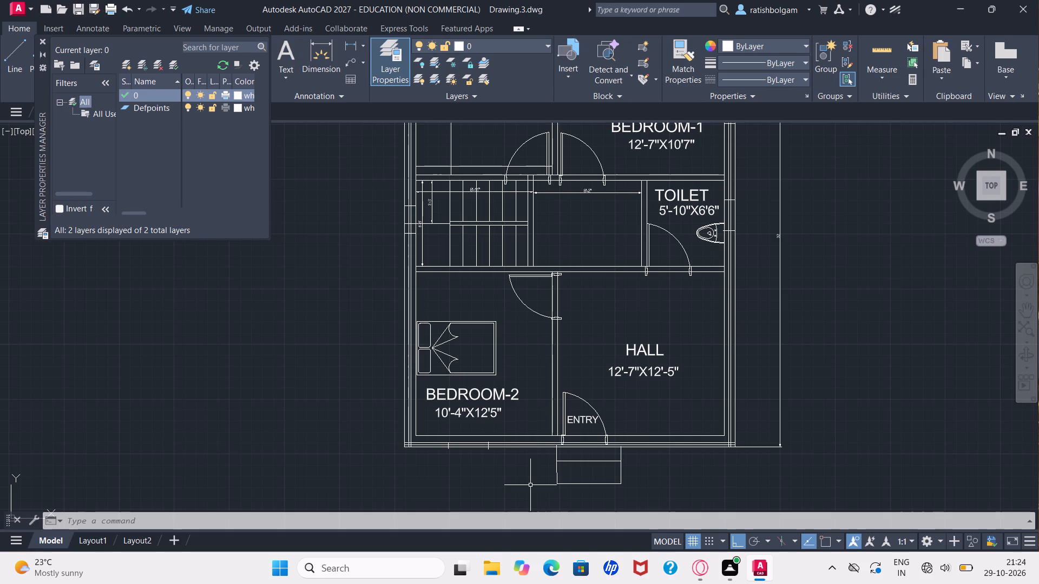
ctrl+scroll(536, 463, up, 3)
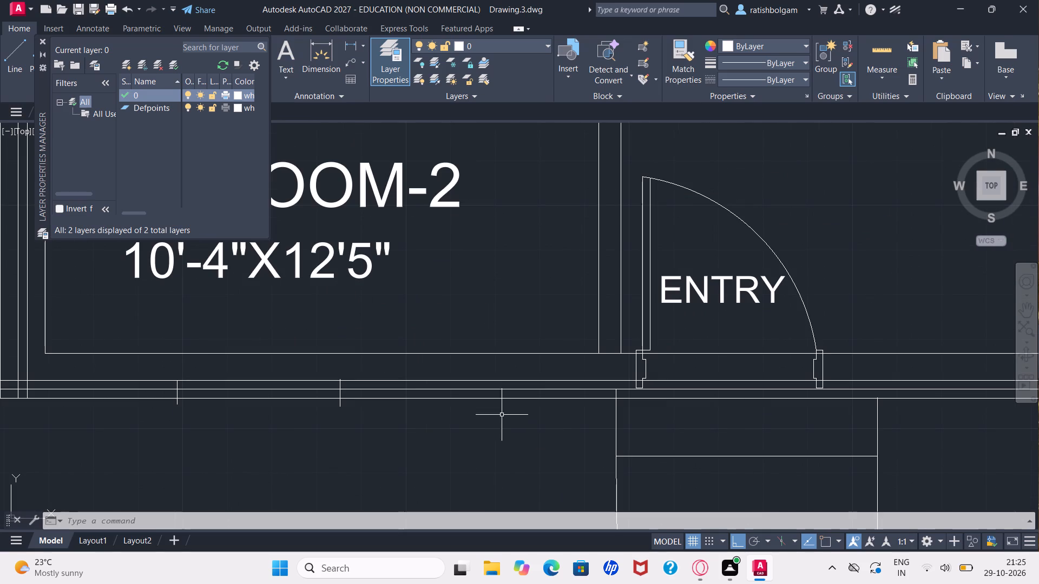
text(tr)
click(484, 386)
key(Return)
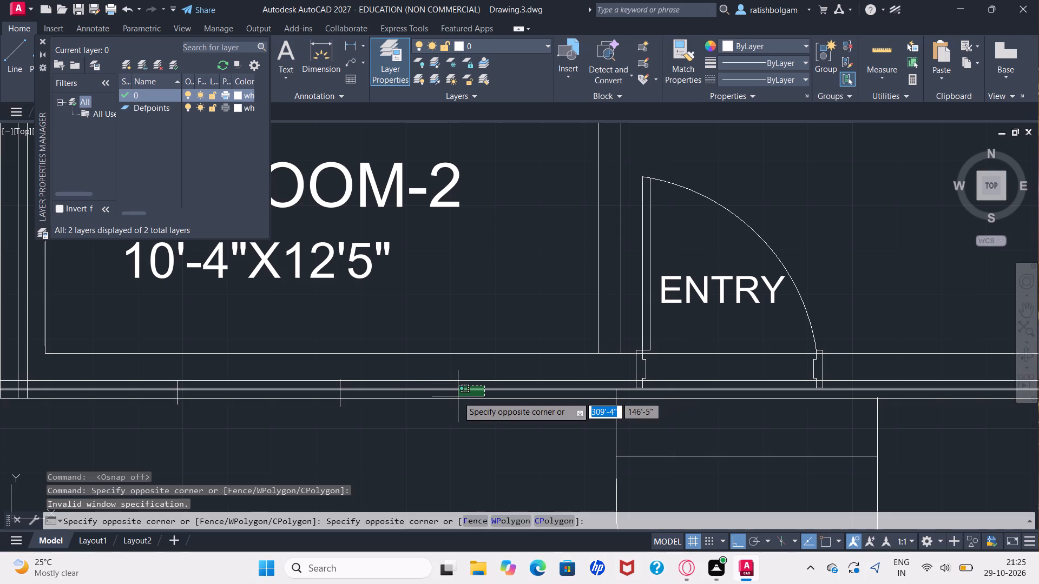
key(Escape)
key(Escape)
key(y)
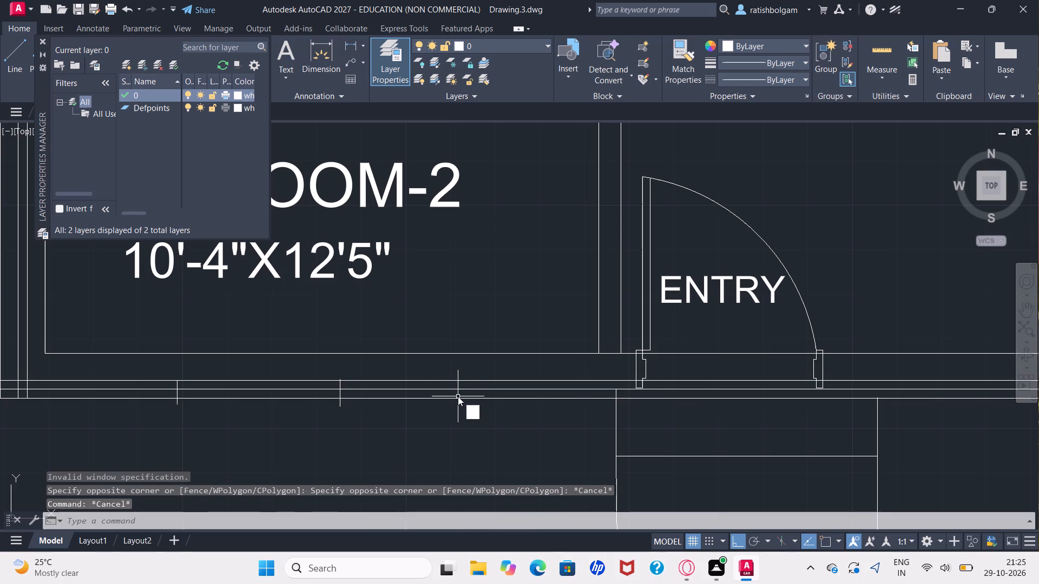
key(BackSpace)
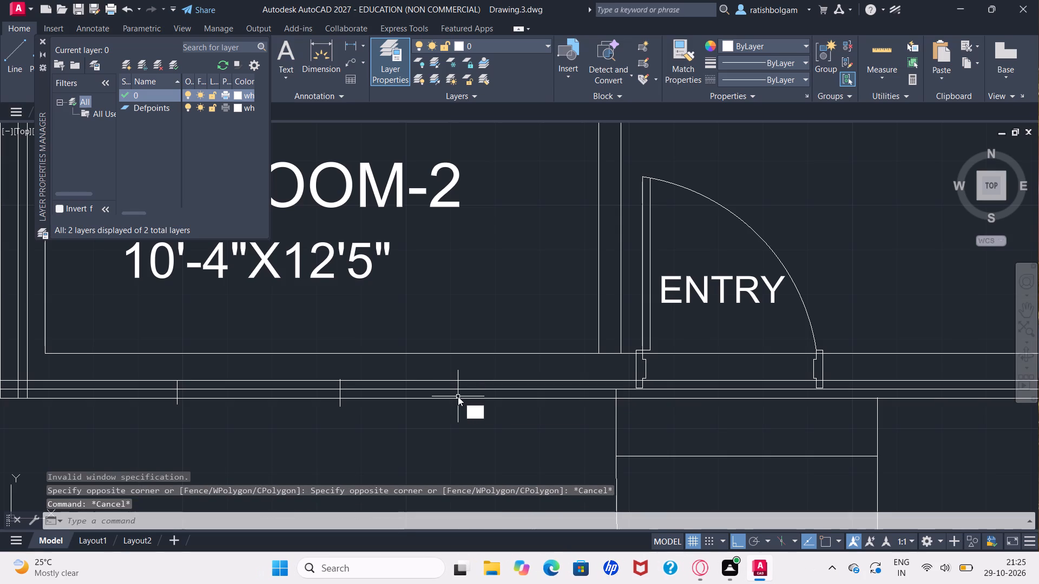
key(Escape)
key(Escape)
Trim the middle south wall line east of the Bedroom-2 window back to the window's east crossing line.
text(tr)
key(Return)
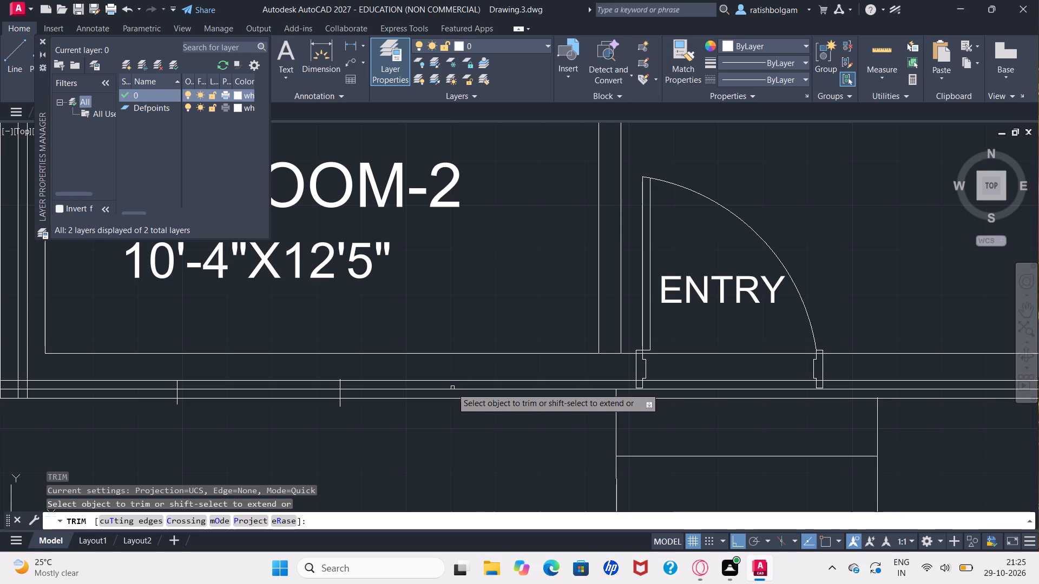
click(451, 390)
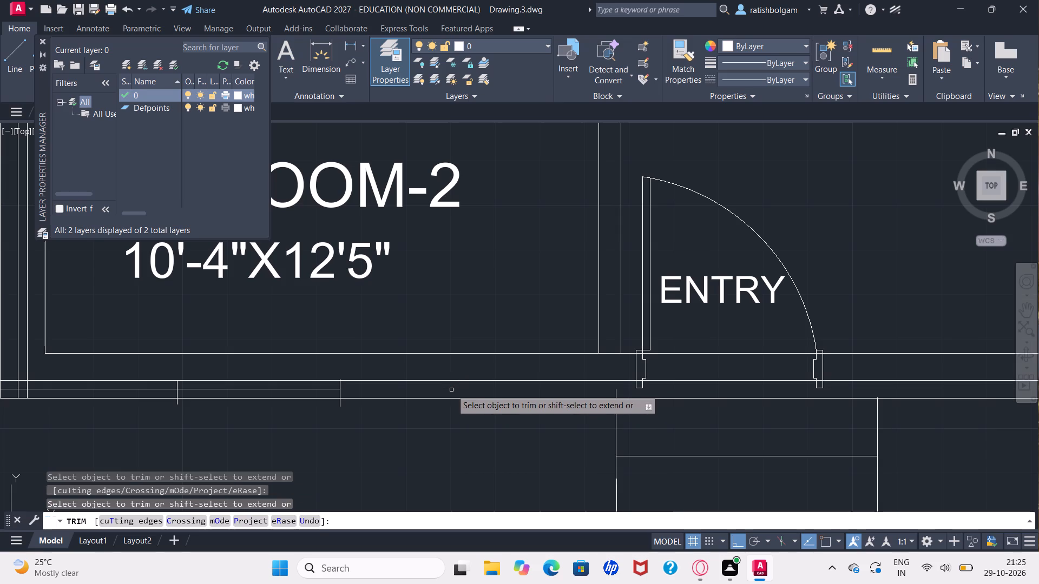
key(Escape)
key(Escape)
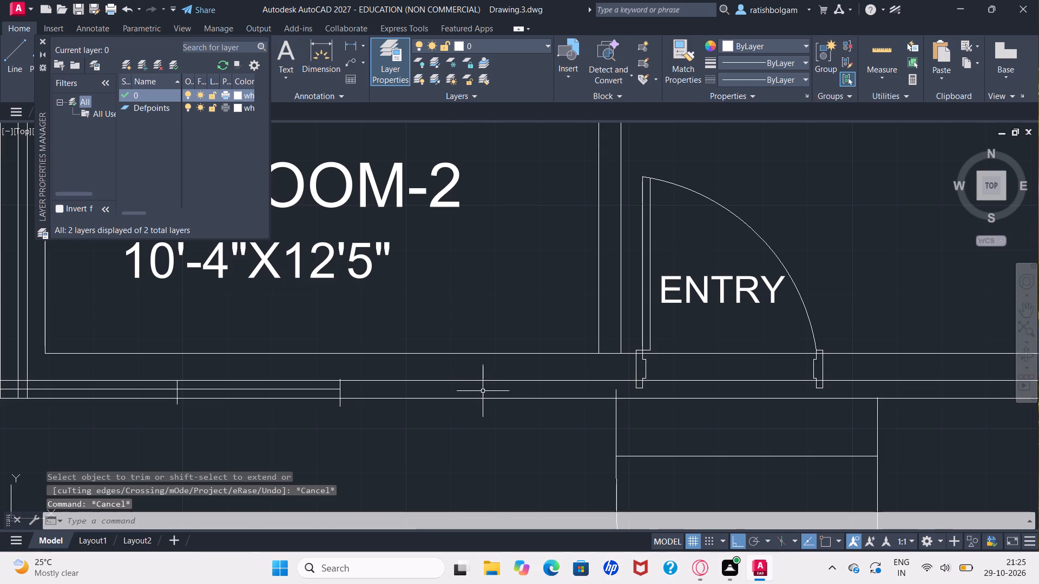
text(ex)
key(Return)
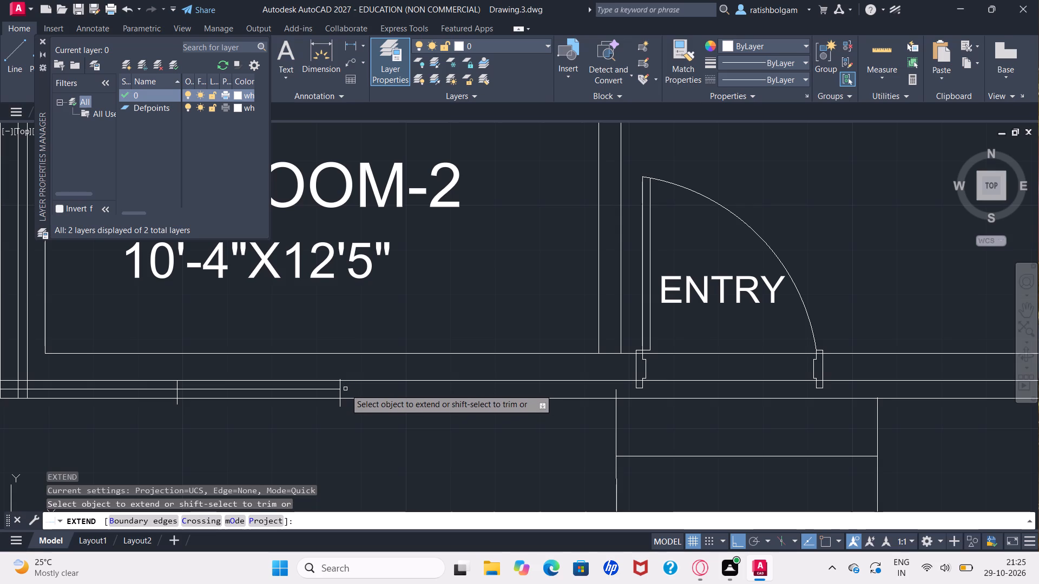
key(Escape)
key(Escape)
Offset the outermost south wall line 2" inward to add a middle line along the wall.
text(off)
key(Return)
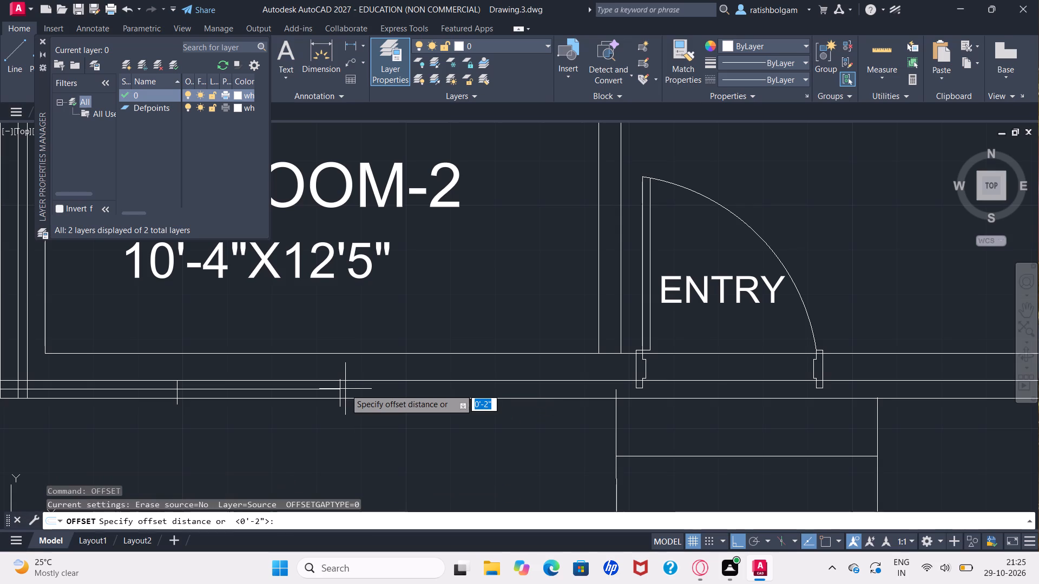
key(2)
key(shift+quotedbl)
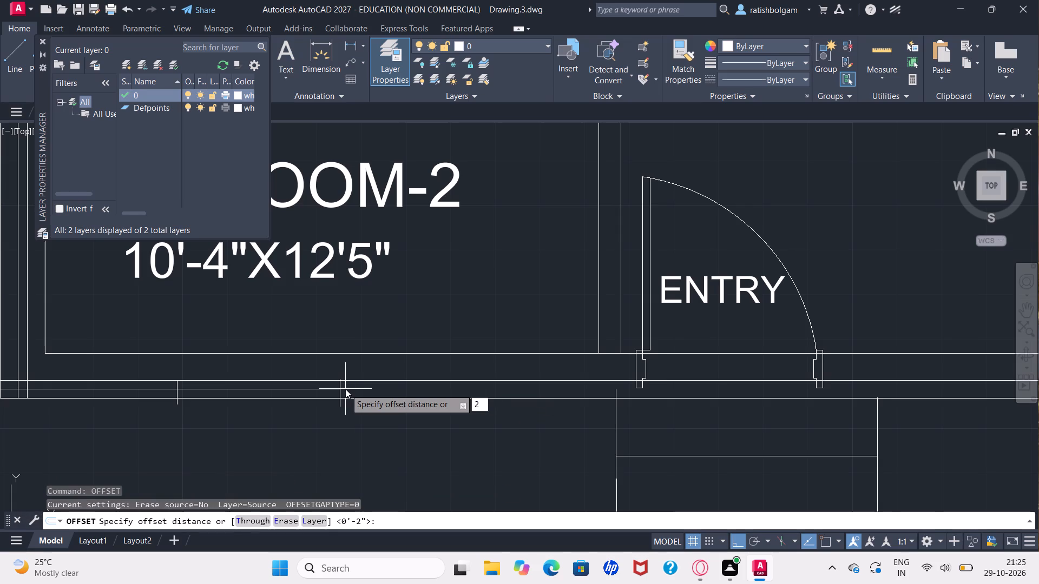
key(Return)
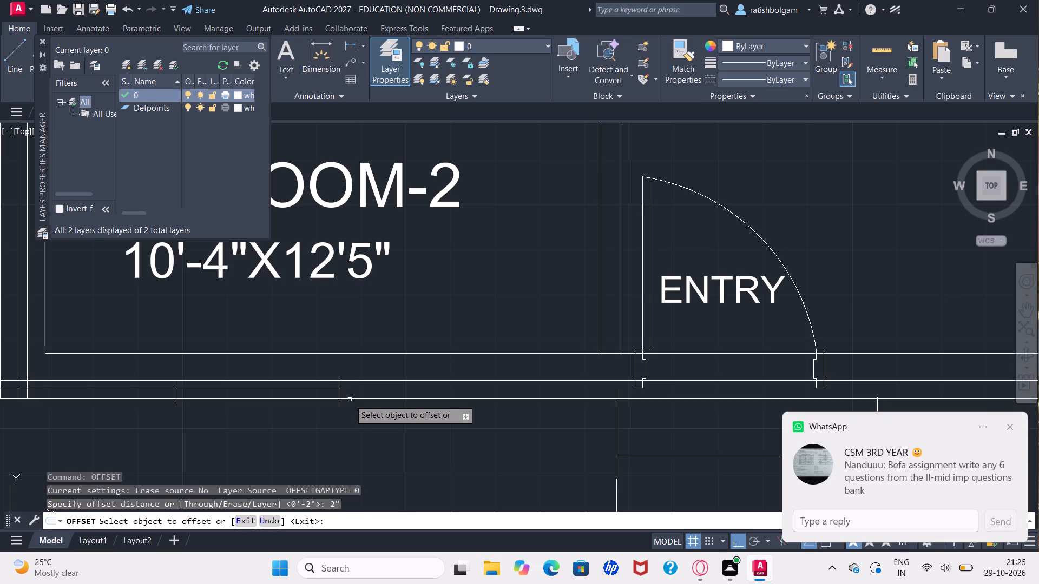
drag(351, 399, 354, 384)
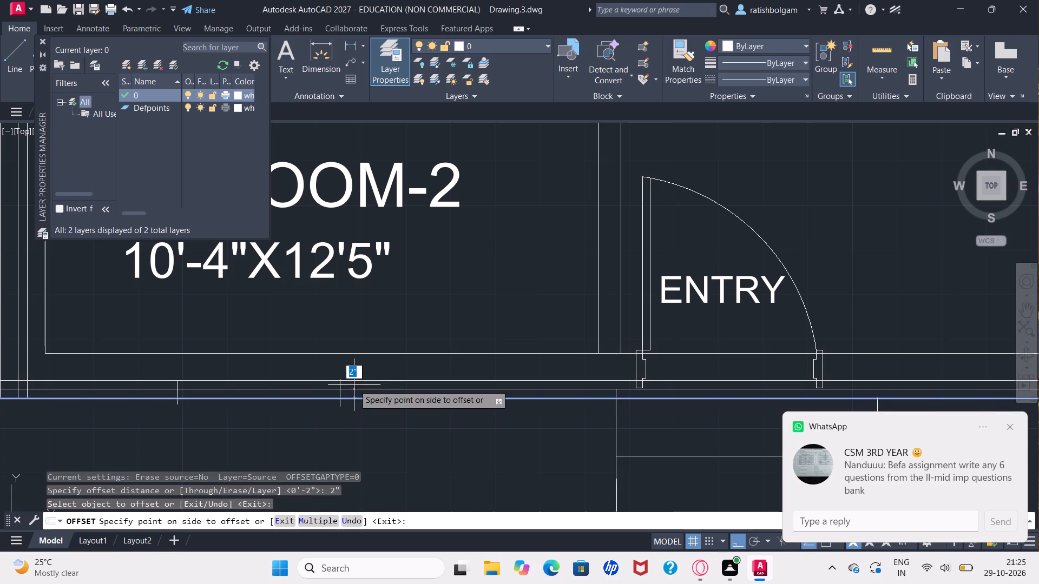
drag(354, 384, 354, 386)
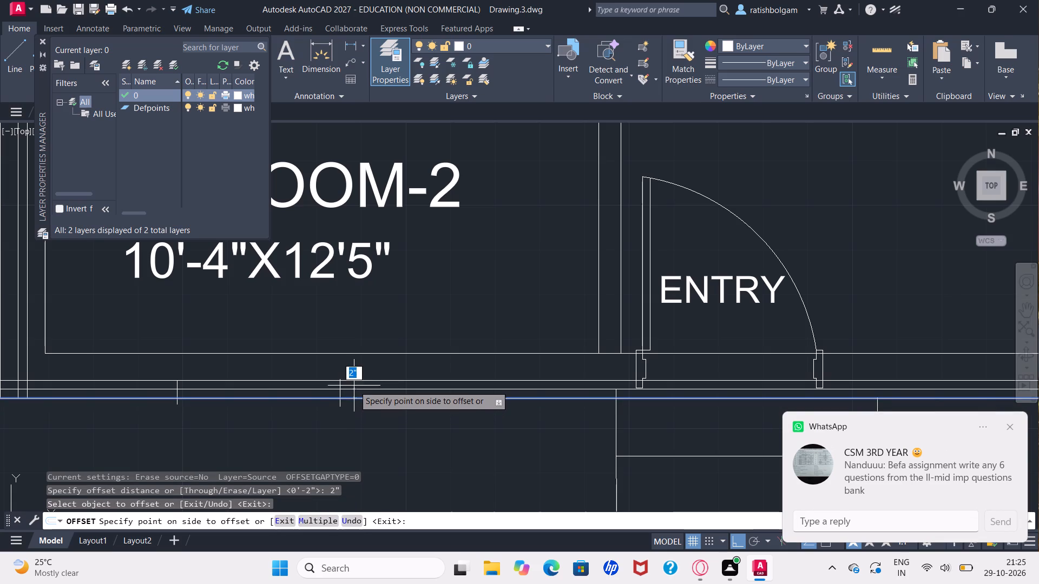
drag(354, 386, 356, 388)
click(356, 388)
key(Escape)
key(Escape)
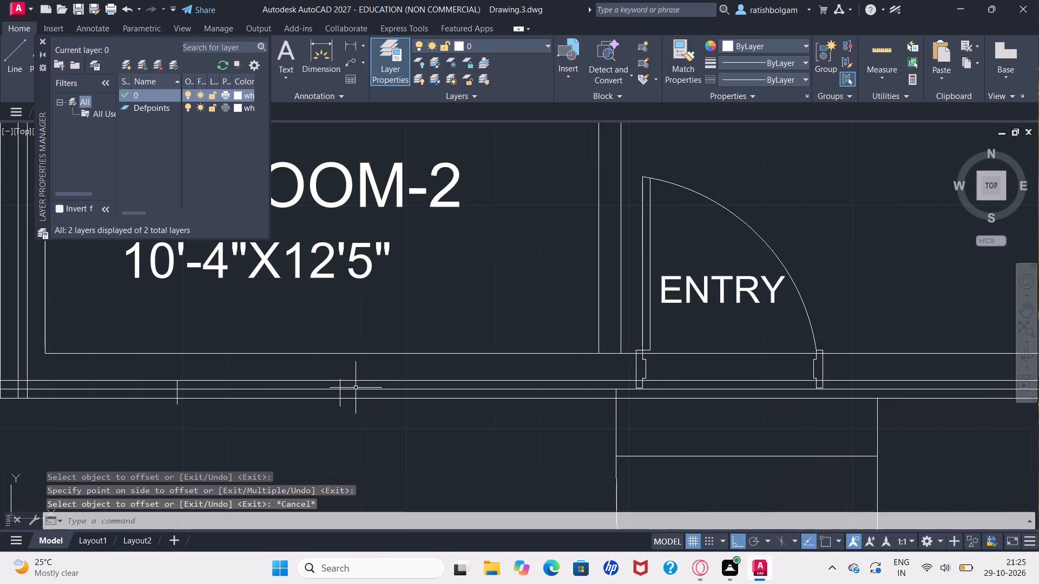
key(Escape)
Draw a window crossing line through the Hall's east wall, from its outer face to its inner face, north of the room label.
ctrl+scroll(356, 388, down, 2)
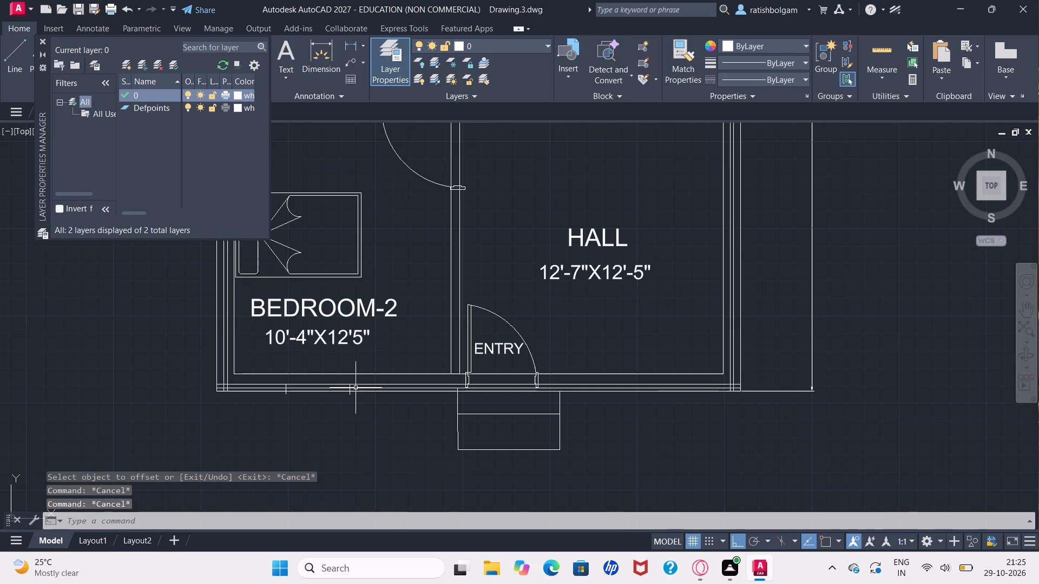
ctrl+scroll(356, 388, up, 3)
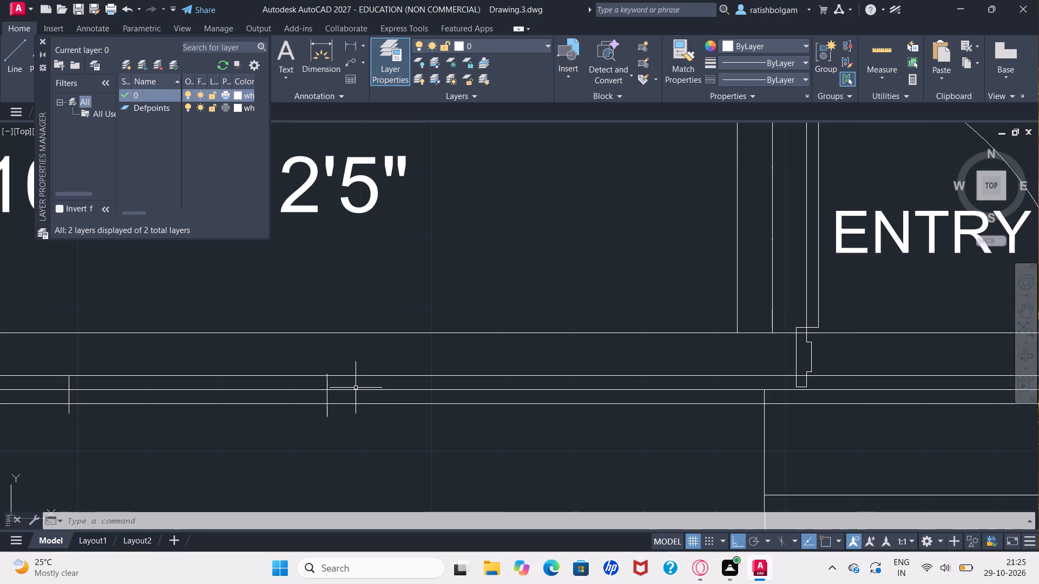
ctrl+scroll(356, 388, down, 4)
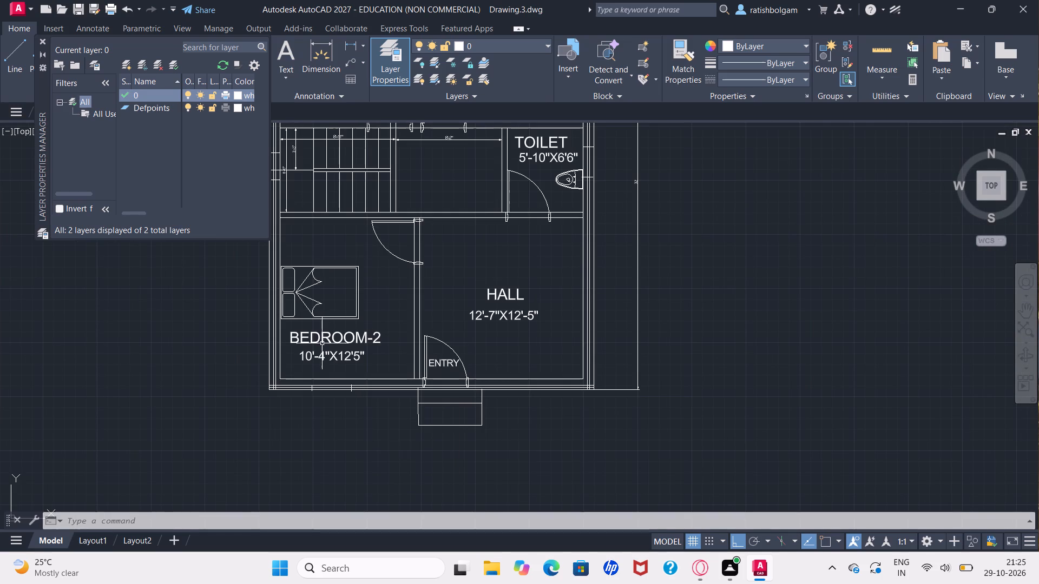
key(p)
key(Return)
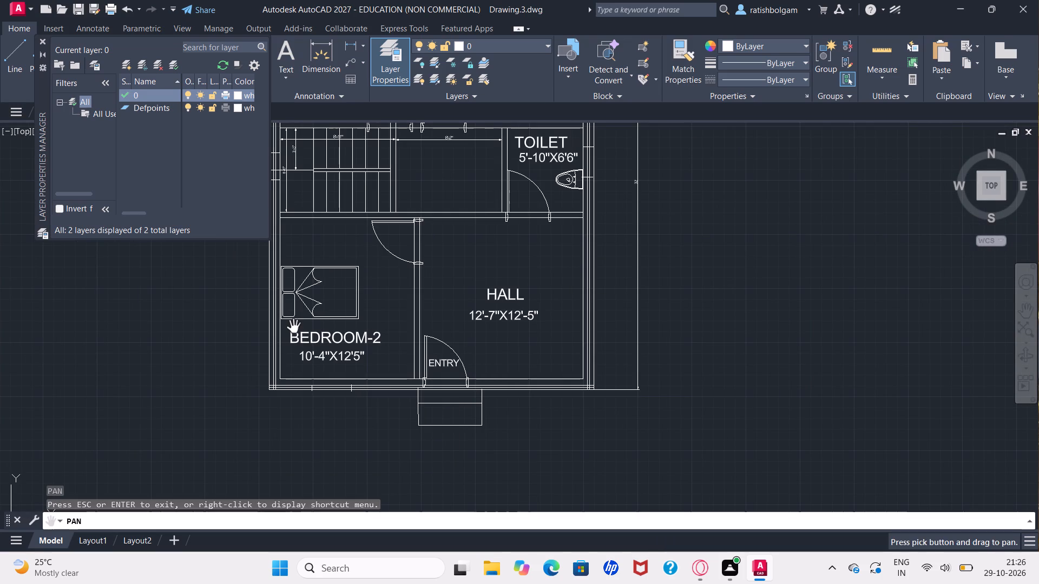
drag(323, 254, 380, 397)
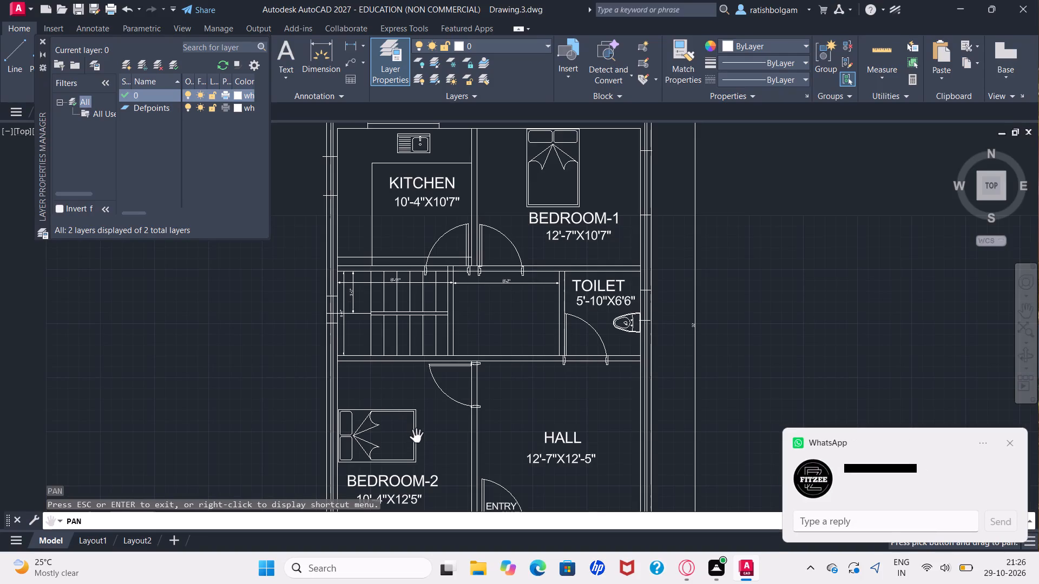
drag(430, 441, 259, 422)
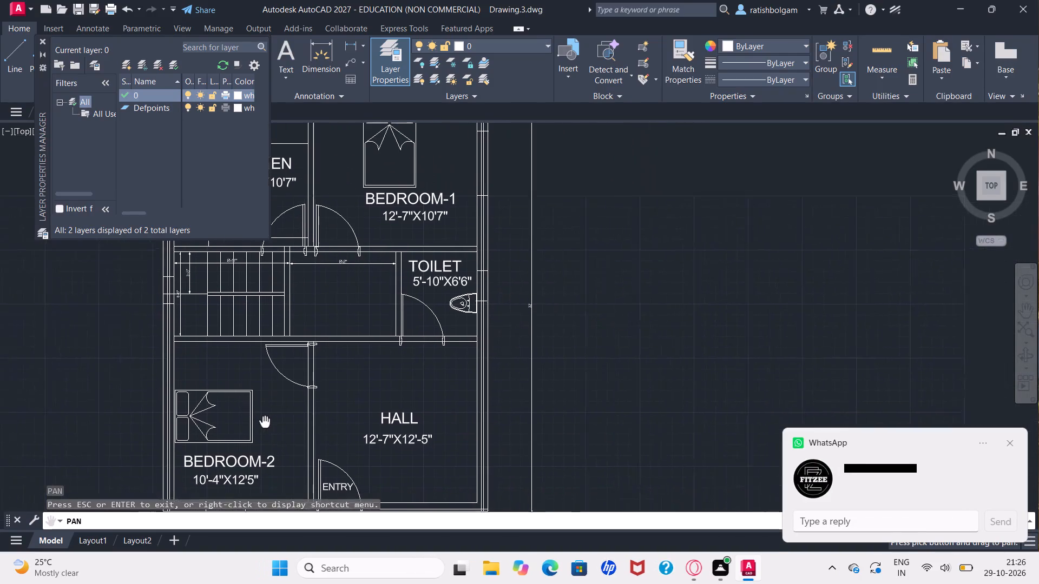
drag(259, 422, 258, 423)
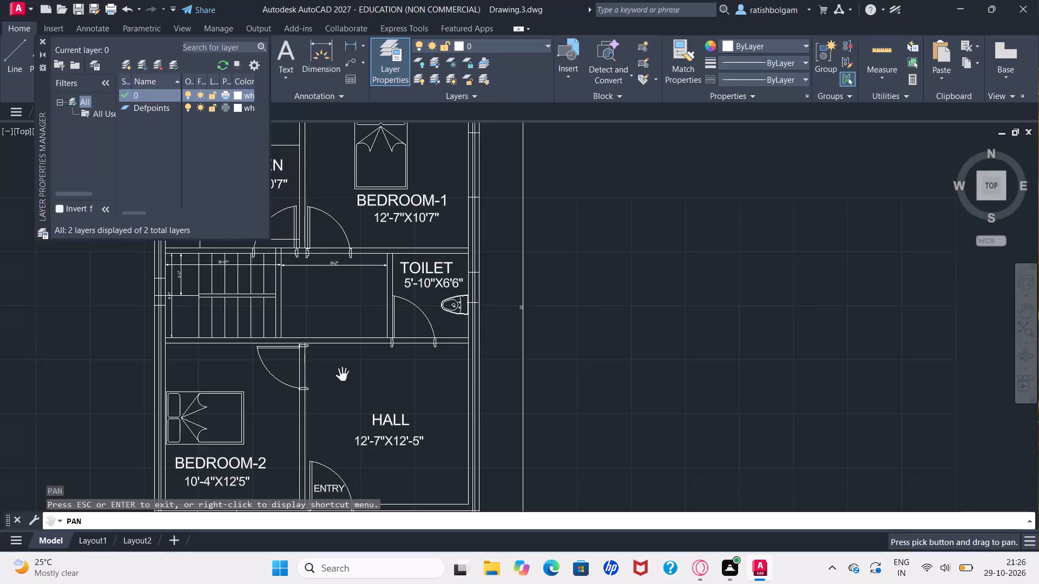
drag(390, 406, 379, 334)
key(Escape)
key(Escape)
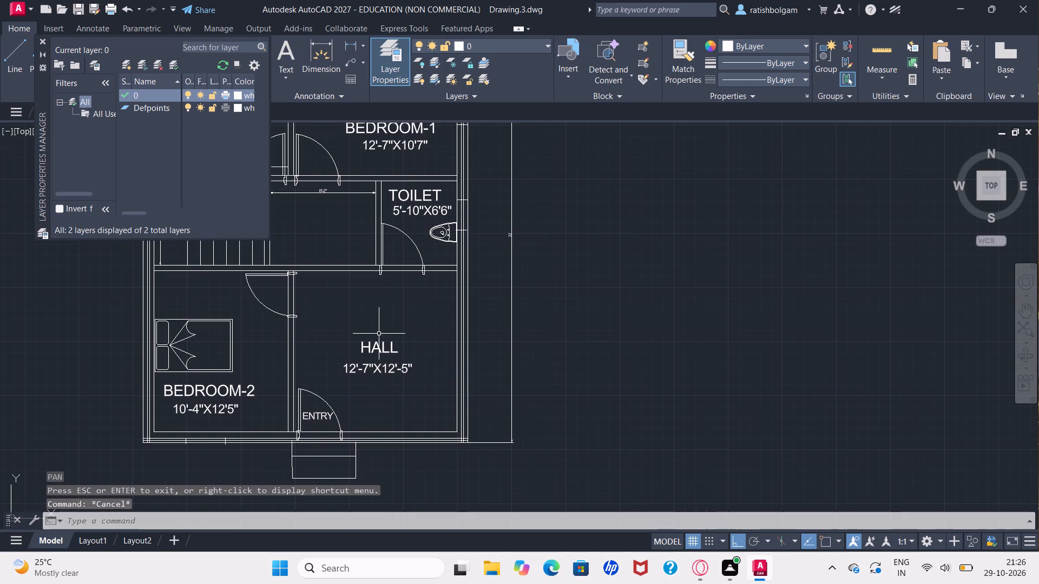
ctrl+scroll(388, 327, up, 2)
ctrl+scroll(388, 327, down, 1)
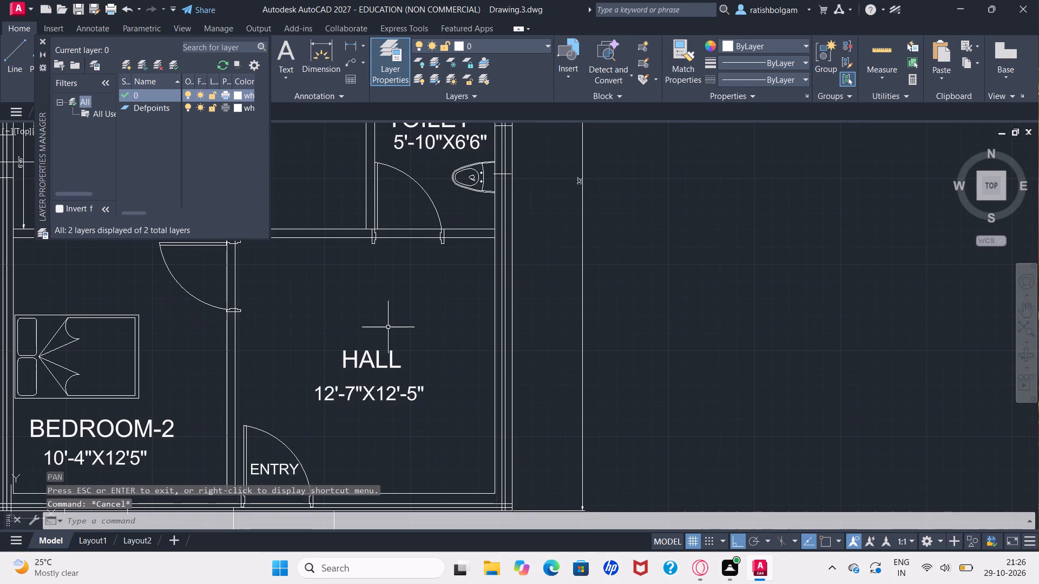
key(l)
key(Return)
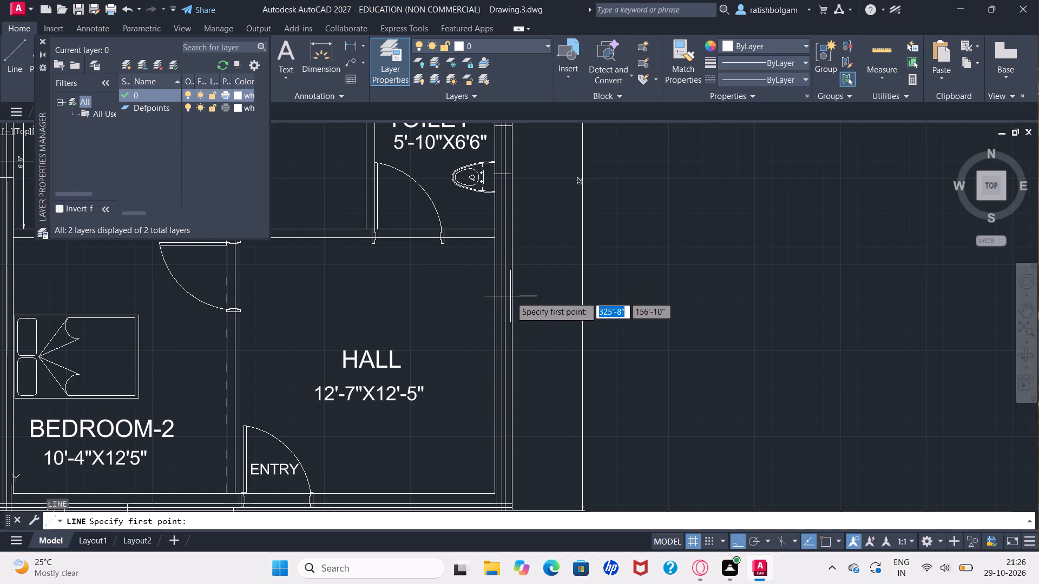
drag(512, 296, 496, 298)
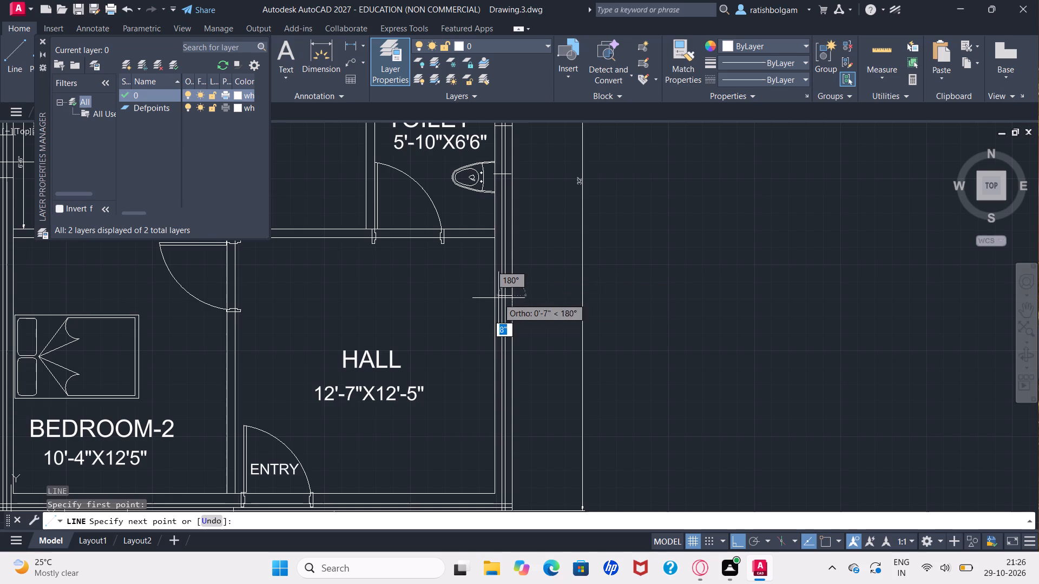
drag(496, 298, 494, 300)
click(494, 300)
key(Escape)
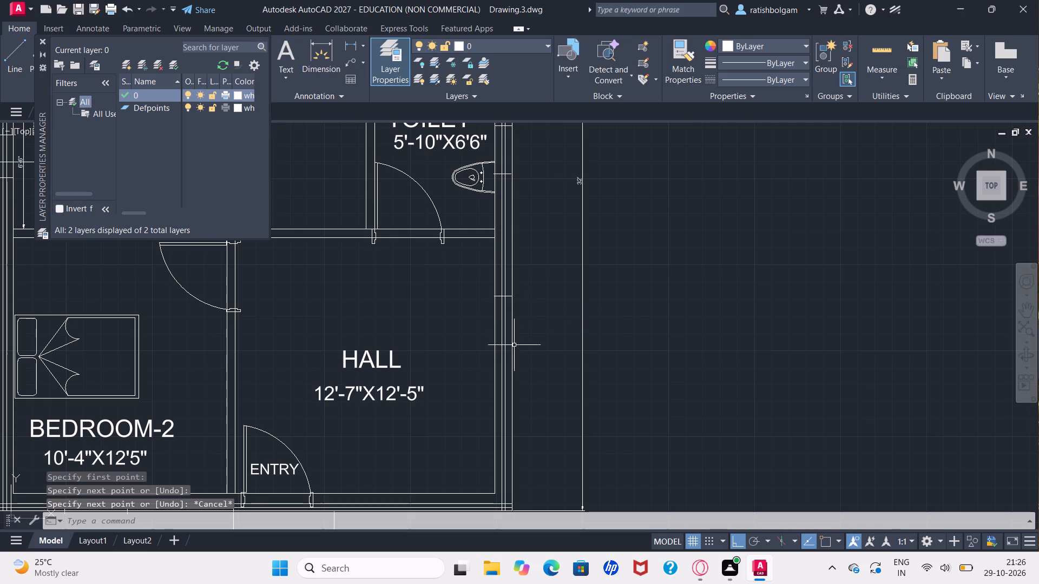
Draw a second crossing line about 1'-3" long through the Hall's east wall, about 3' south of the first one.
key(l)
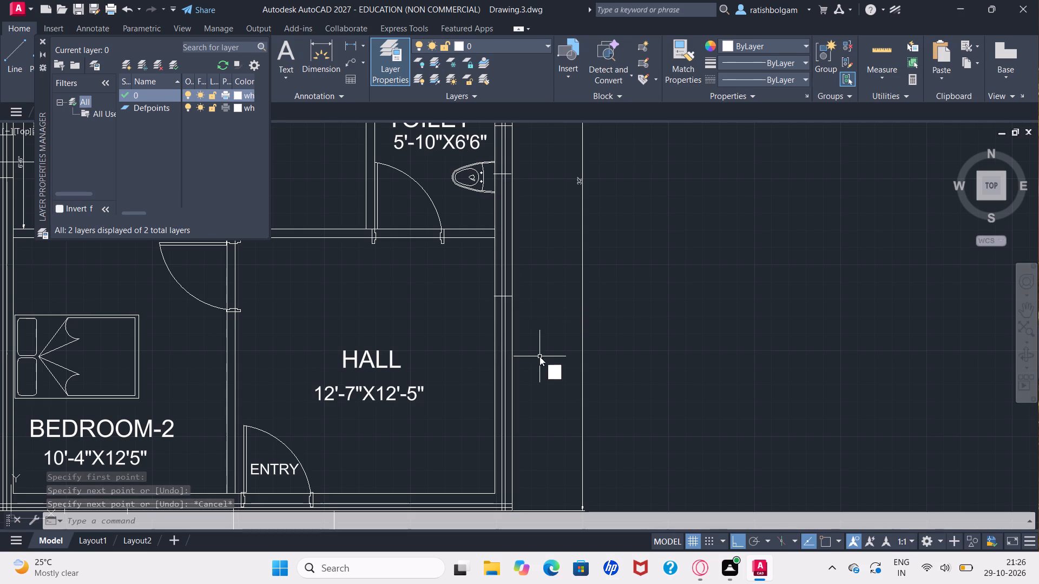
key(Return)
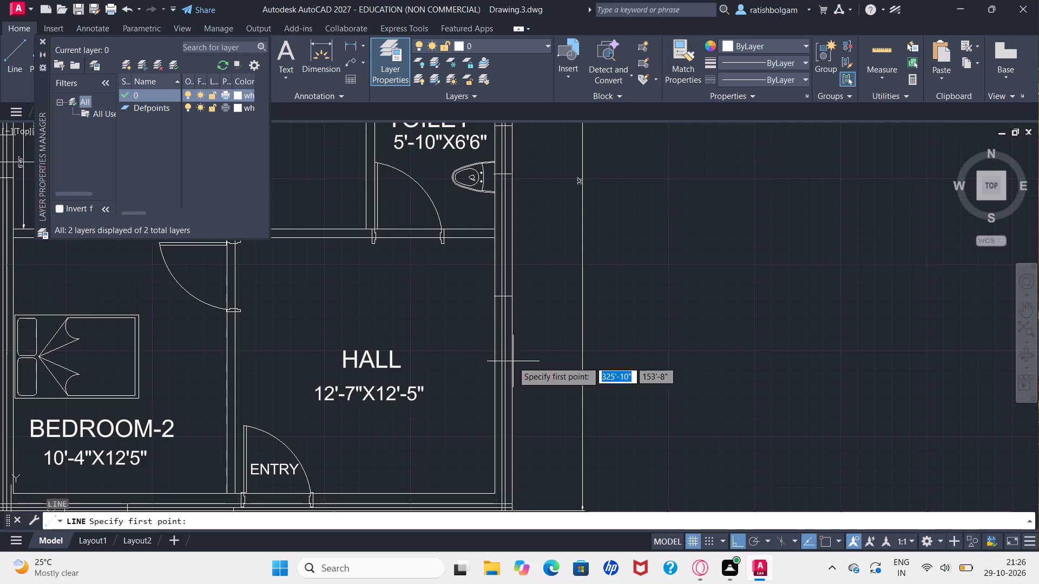
click(512, 361)
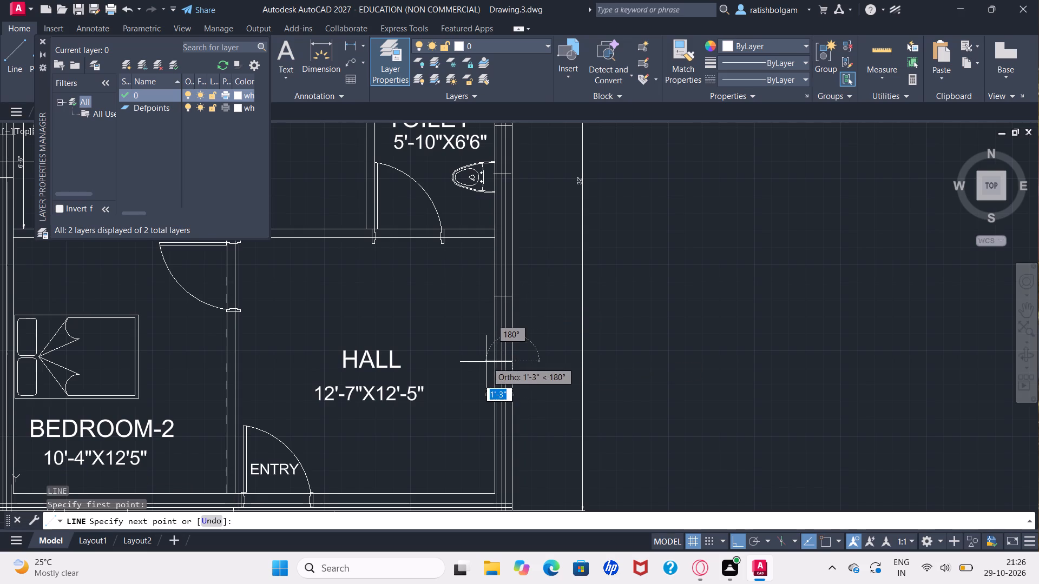
click(486, 362)
key(Escape)
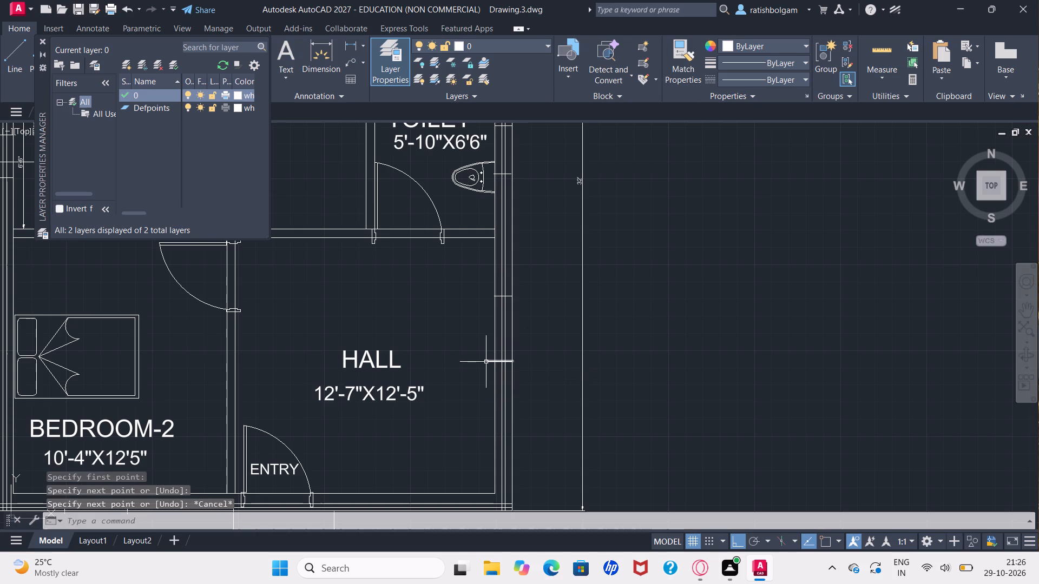
Draw a window crossing line about 4" long across the three outer south wall lines, east of the entry door and steps.
ctrl+scroll(483, 377, down, 2)
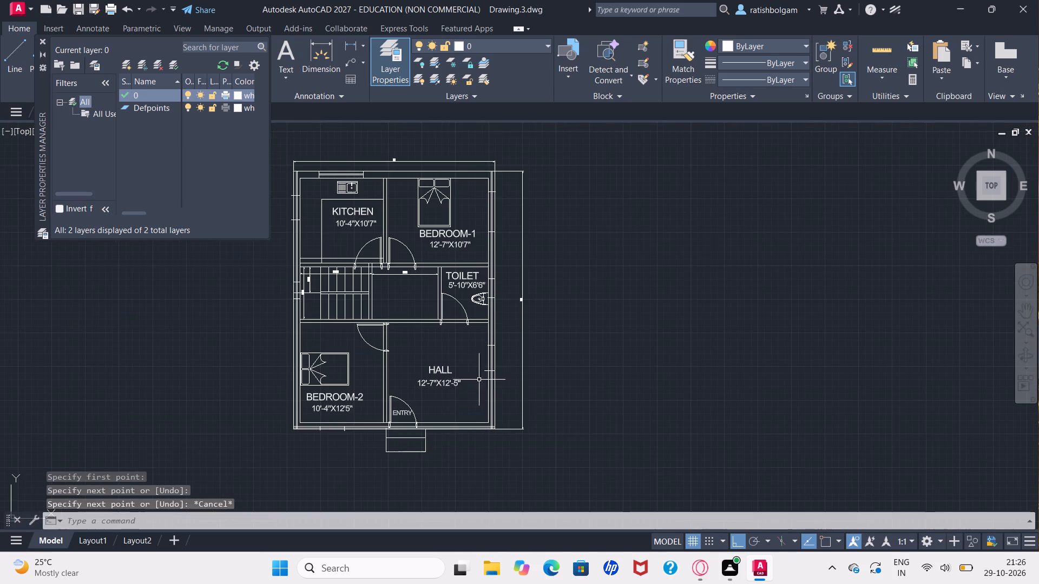
ctrl+scroll(452, 433, up, 2)
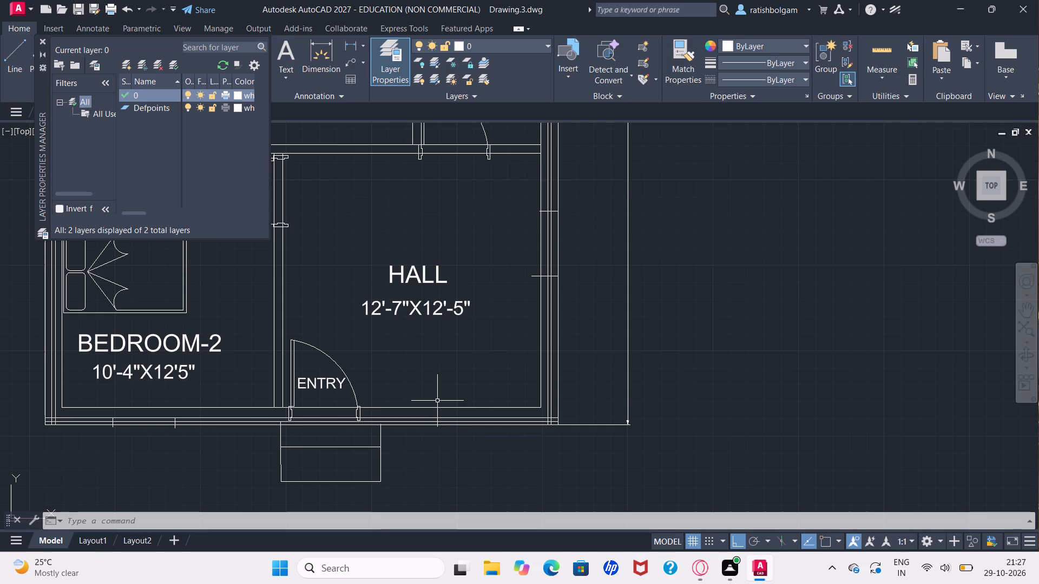
ctrl+scroll(436, 439, up, 2)
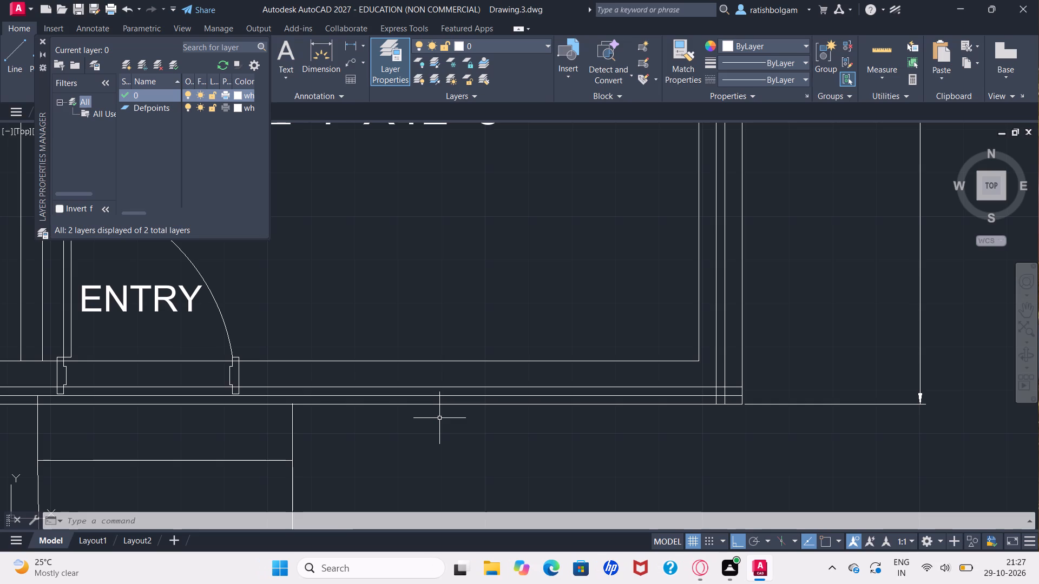
key(l)
key(Return)
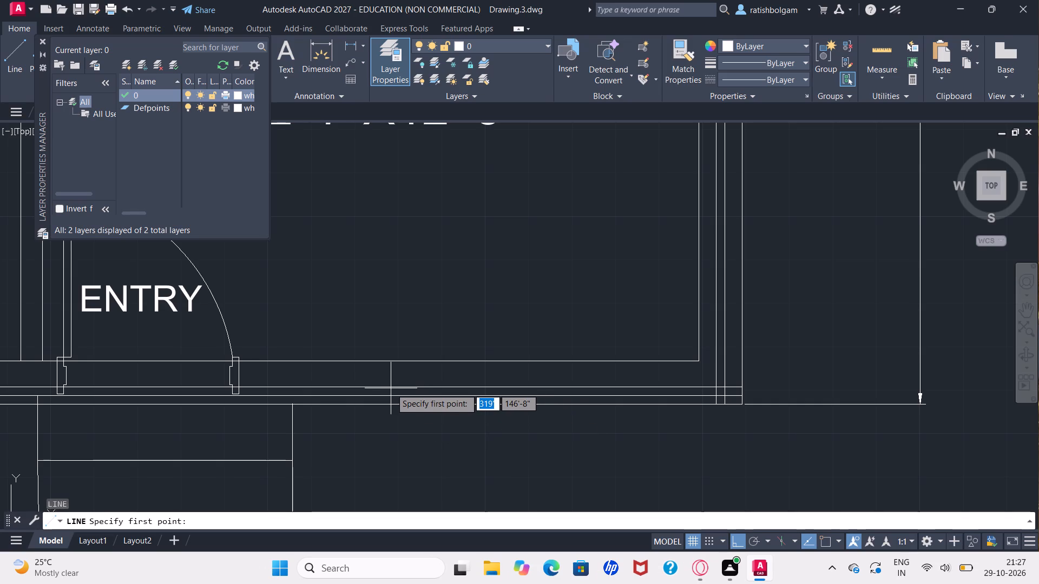
click(364, 387)
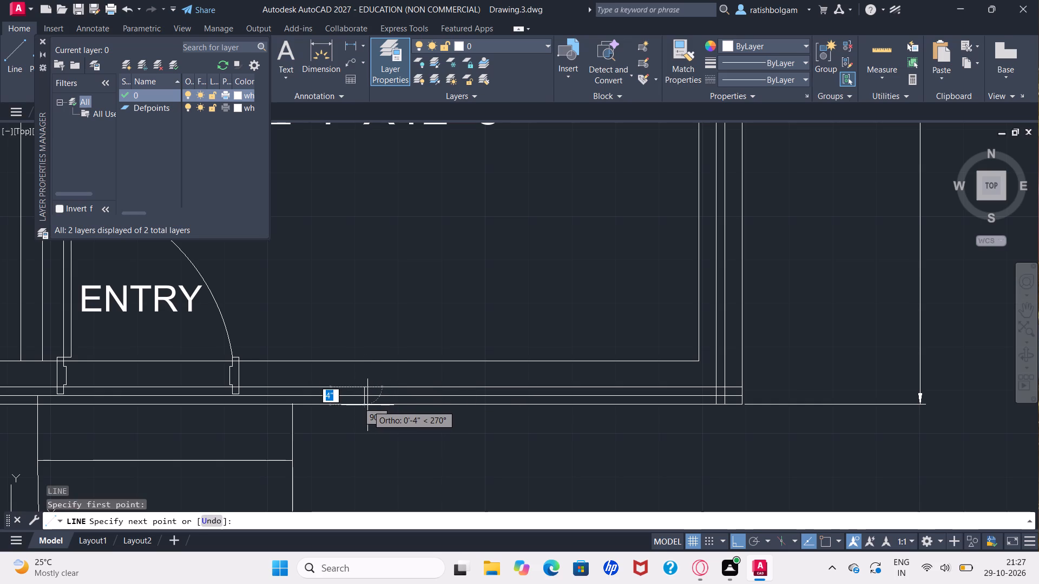
click(367, 405)
key(Escape)
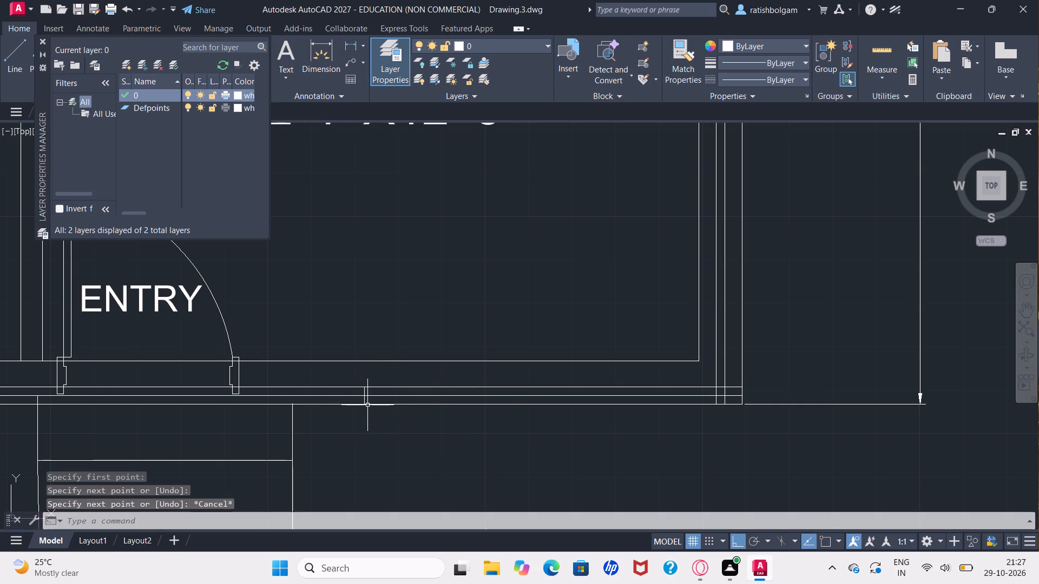
Draw a second crossing line through the Hall's south wall lines, about 2' east of the first one and ending just outside the wall.
key(l)
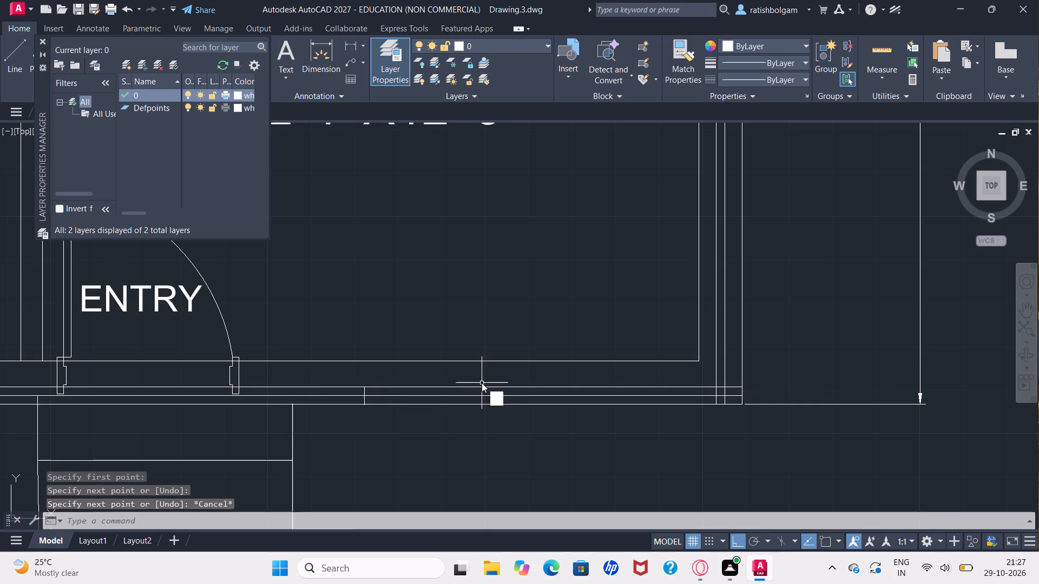
key(Return)
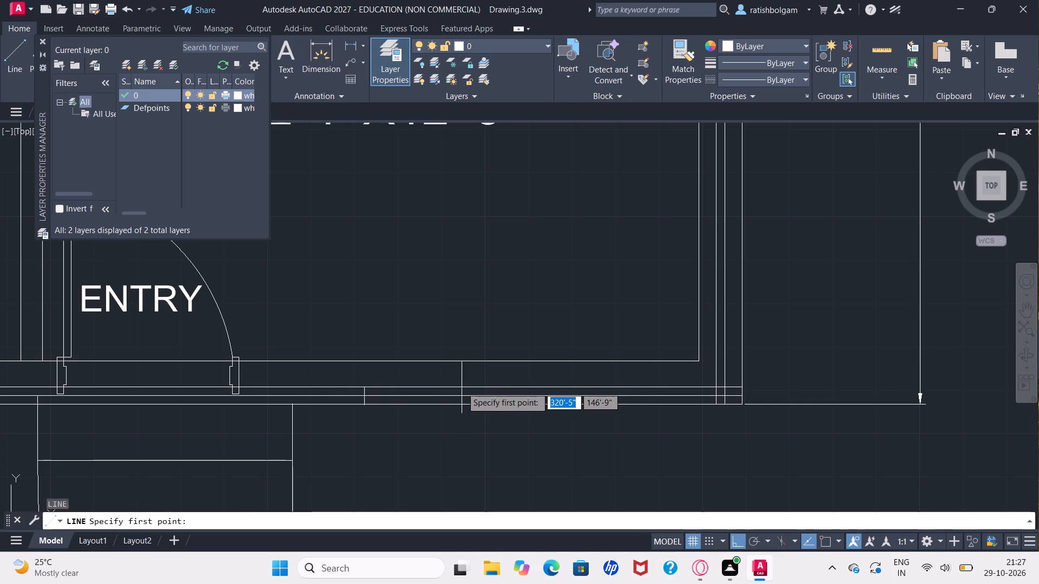
click(462, 387)
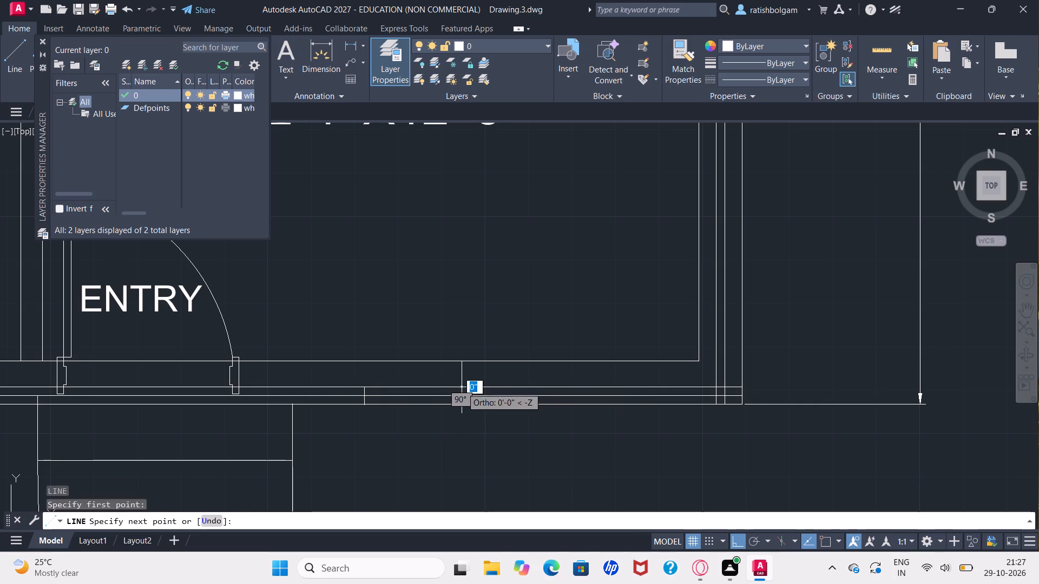
click(461, 415)
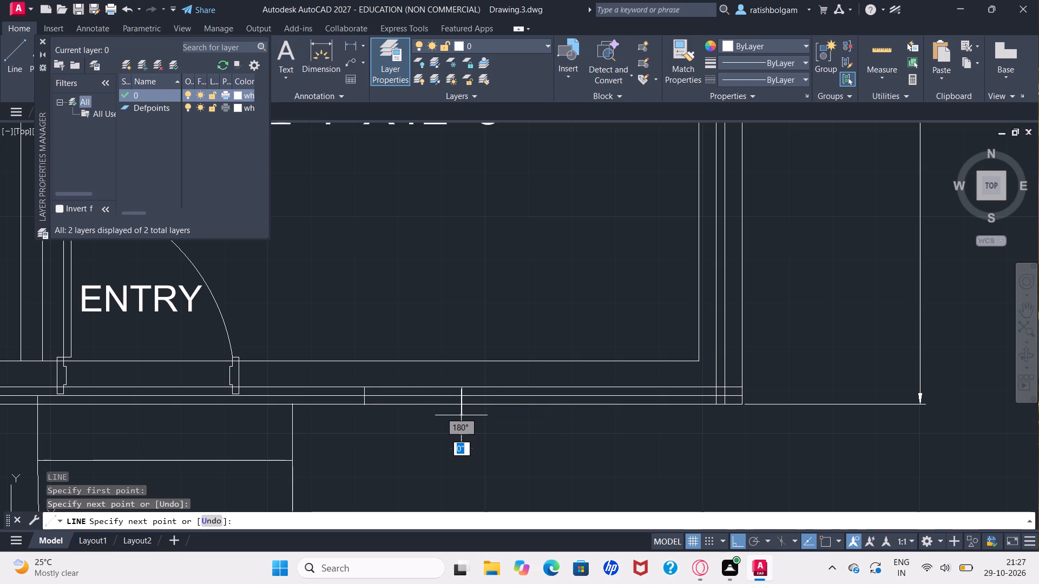
key(Escape)
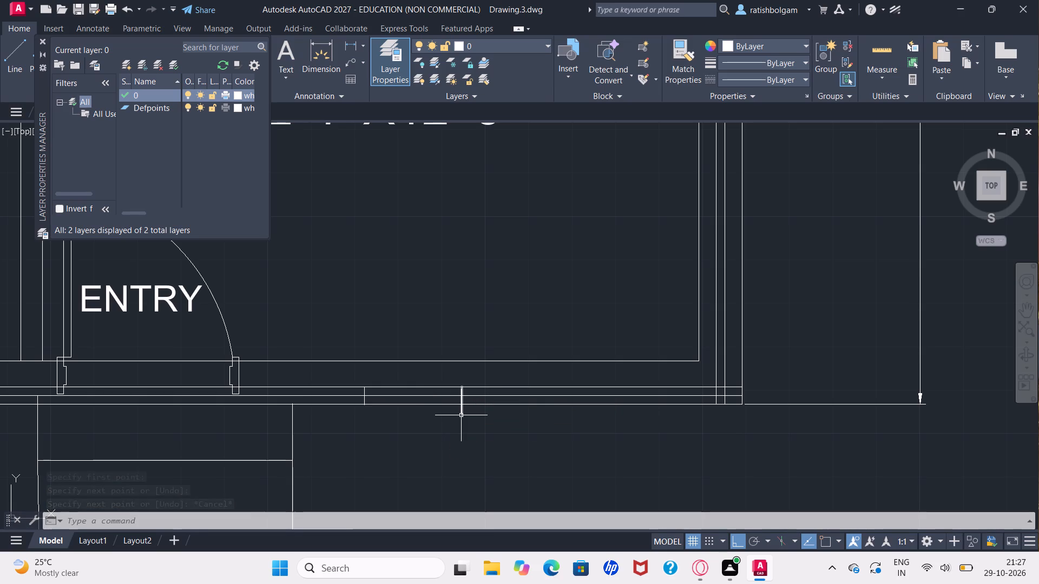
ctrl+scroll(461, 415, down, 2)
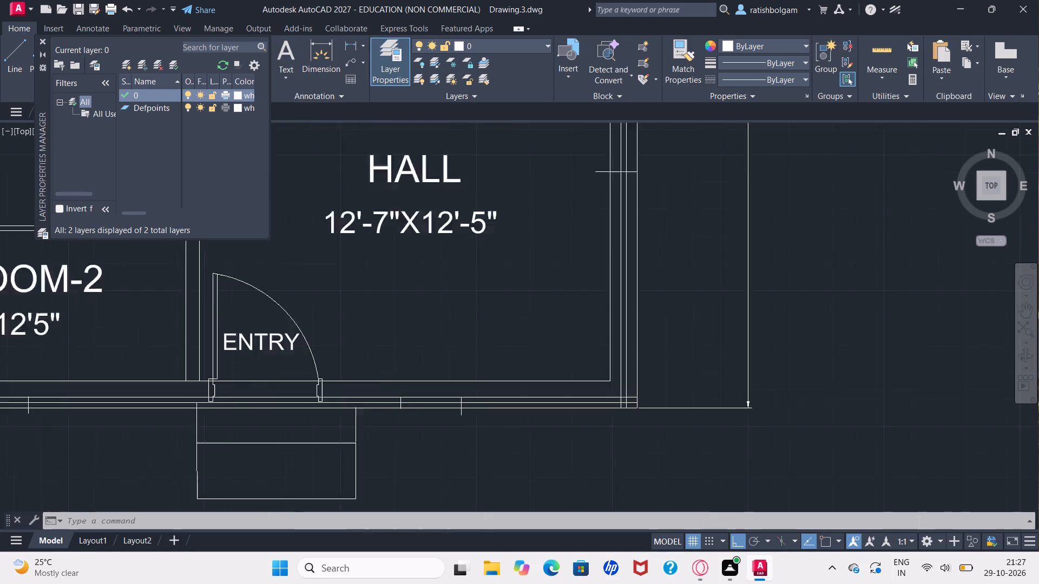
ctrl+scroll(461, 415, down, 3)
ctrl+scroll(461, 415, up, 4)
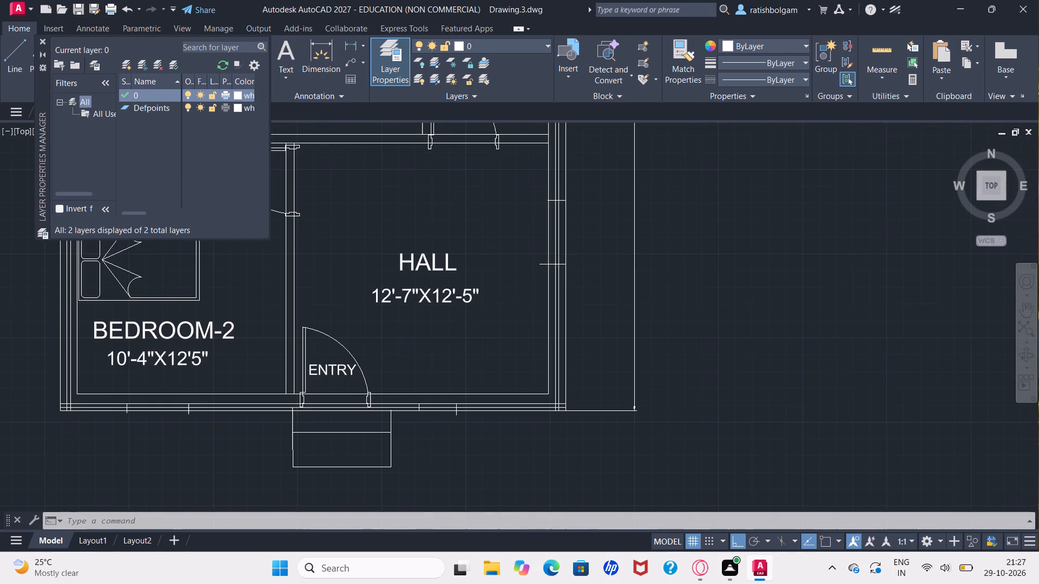
Trim the middle of the three outer south wall lines from the Hall's south window east to the east wall lines.
text(tr)
key(Return)
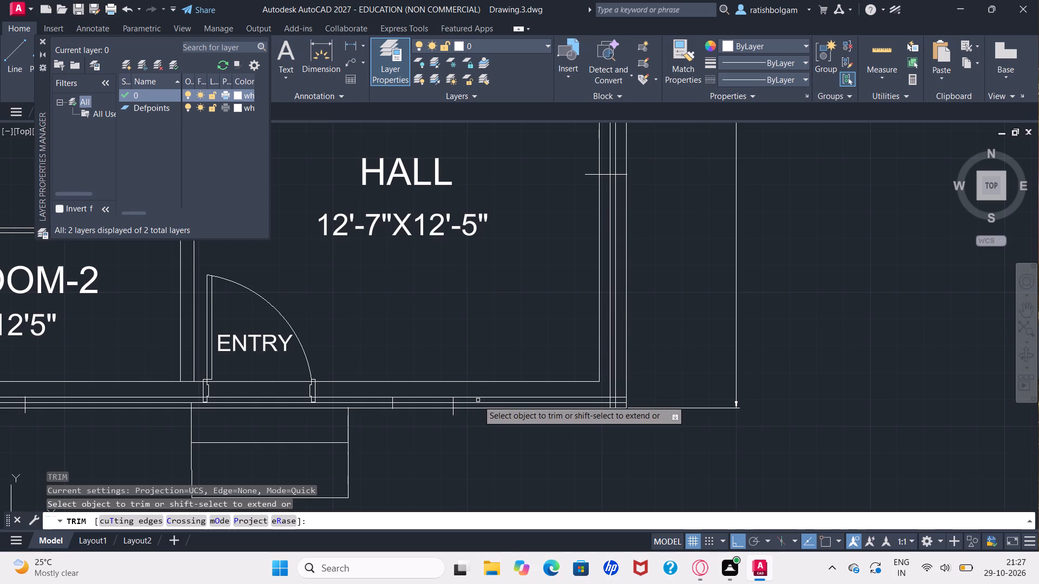
click(478, 402)
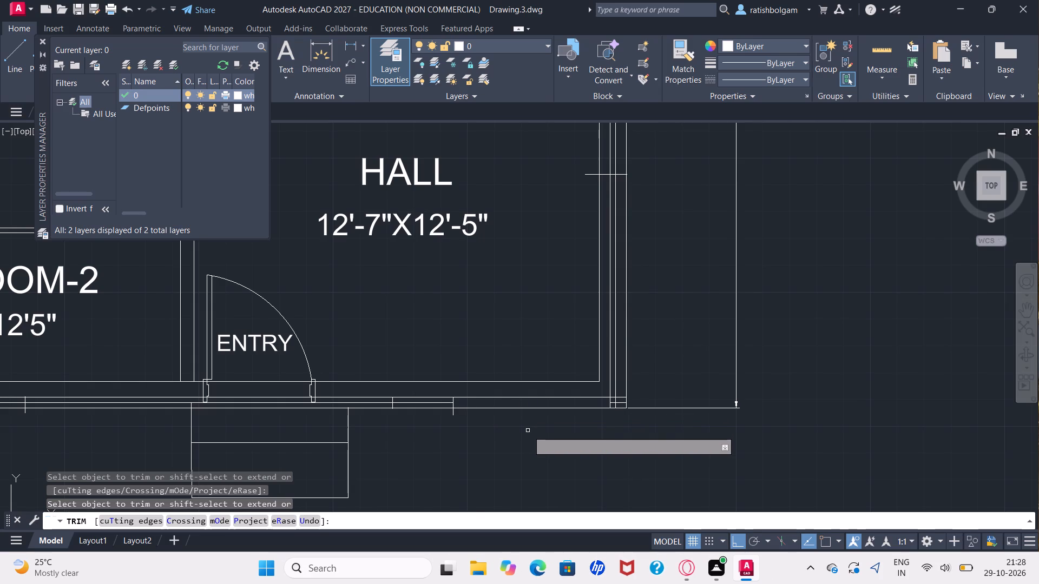
click(556, 422)
ctrl+scroll(556, 422, down, 2)
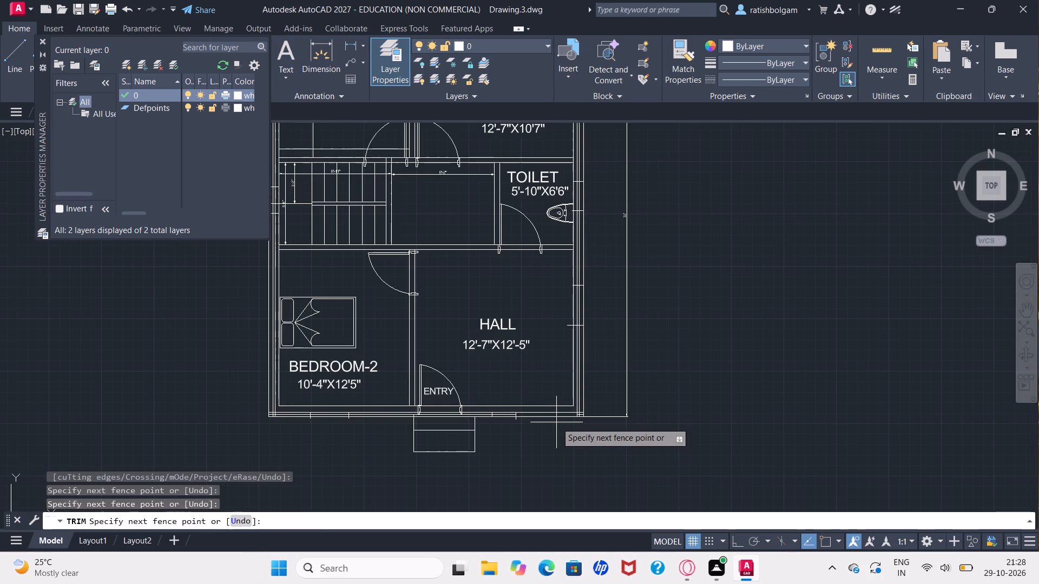
key(Escape)
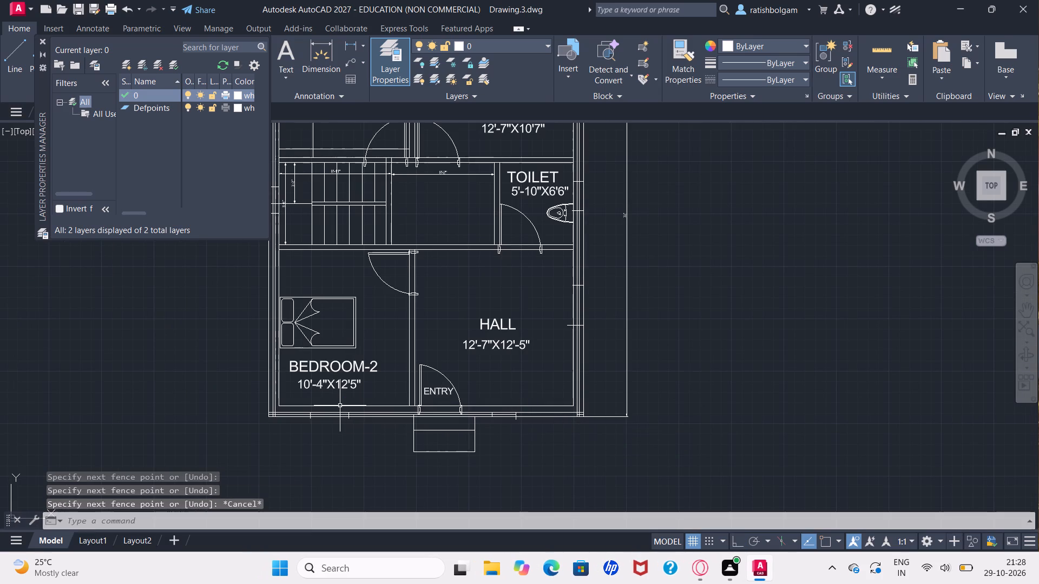
key(Escape)
Trim the middle south wall line between the Bedroom-2 and Hall windows, and the line just inside it from the Bedroom-2 window to the east wall.
ctrl+scroll(340, 406, up, 3)
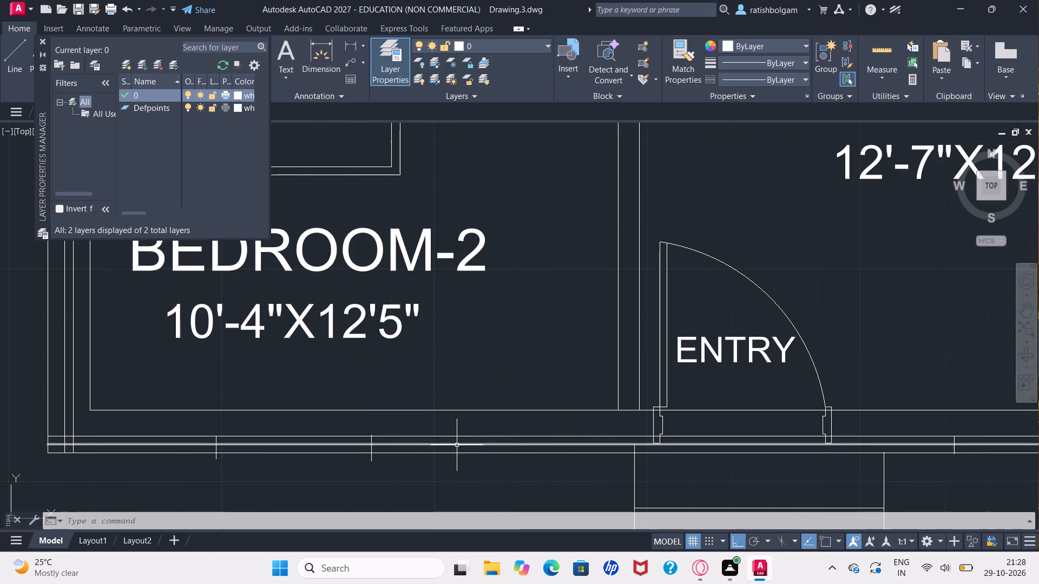
key(Escape)
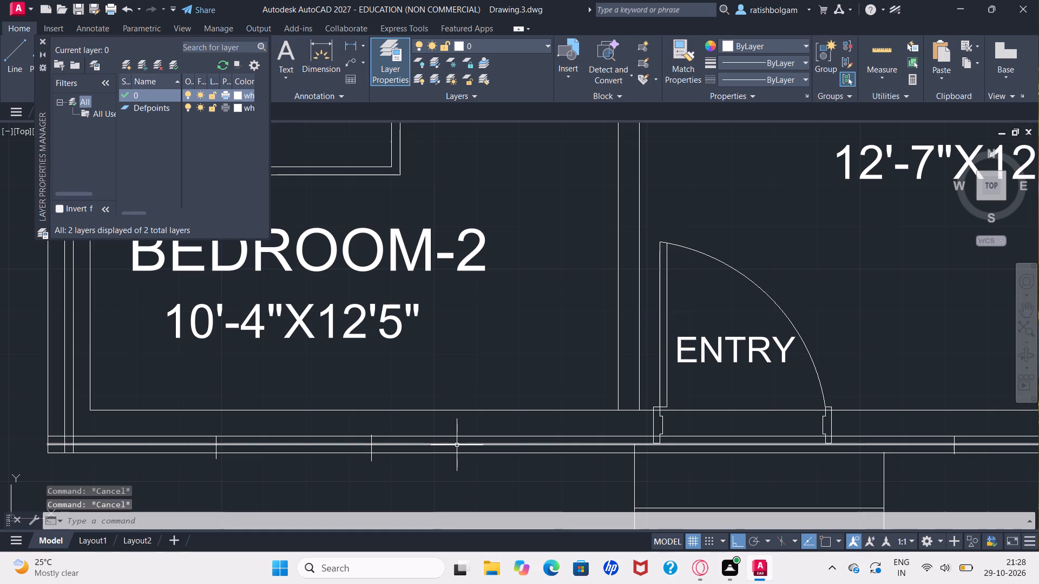
text(tr)
key(Return)
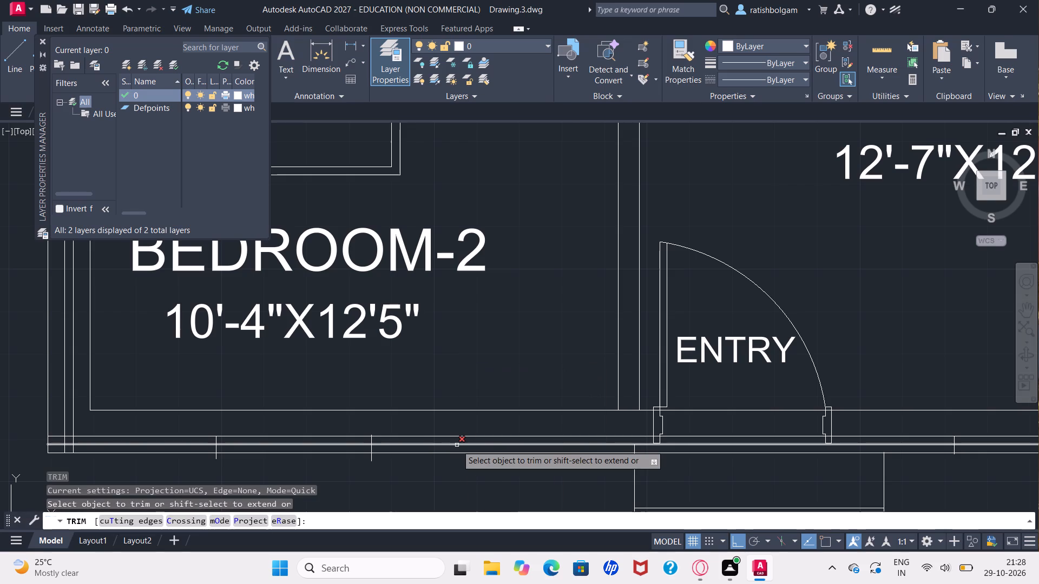
click(528, 444)
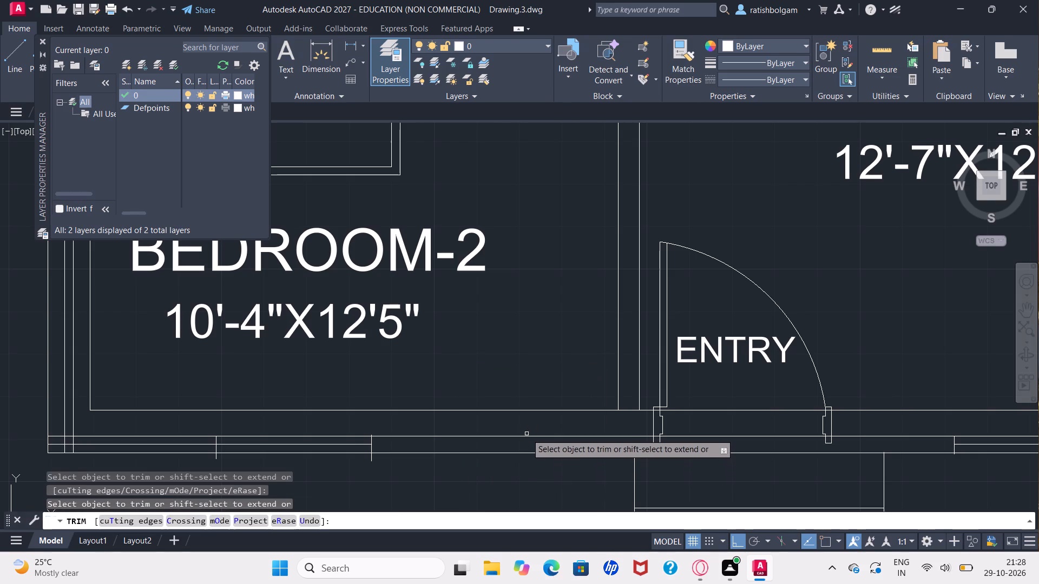
click(526, 436)
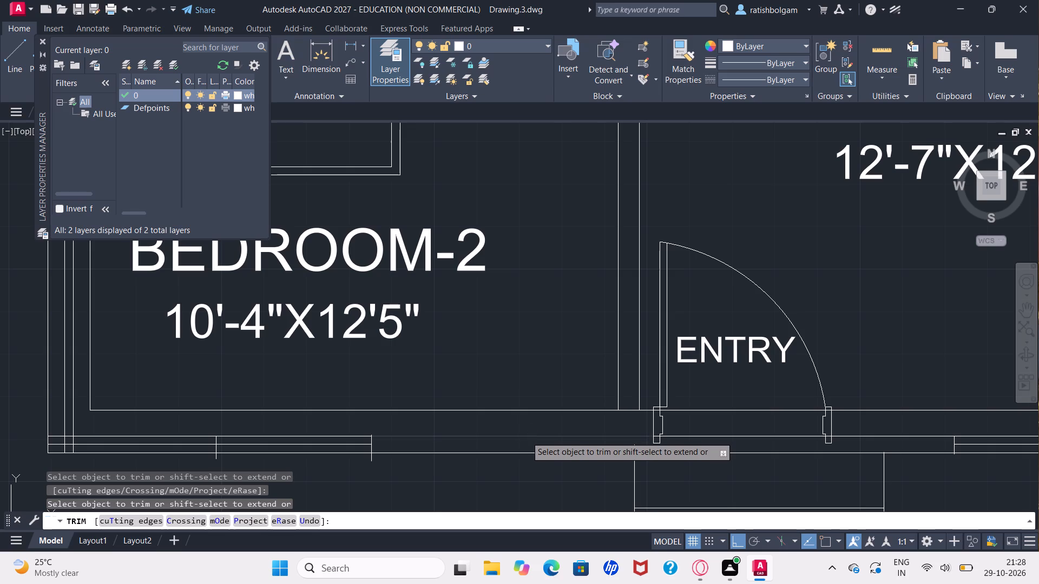
ctrl+scroll(526, 436, down, 1)
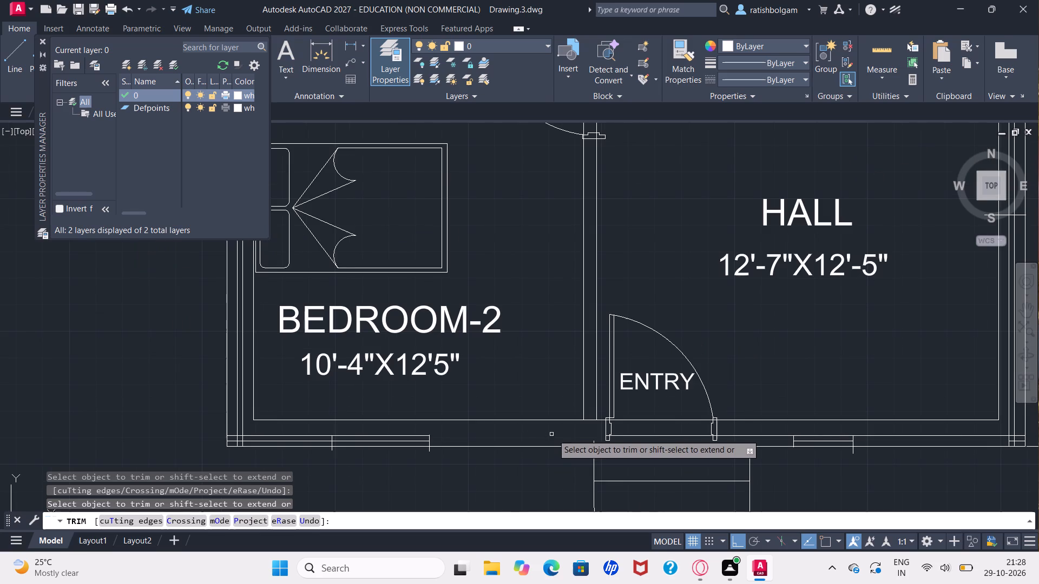
click(647, 435)
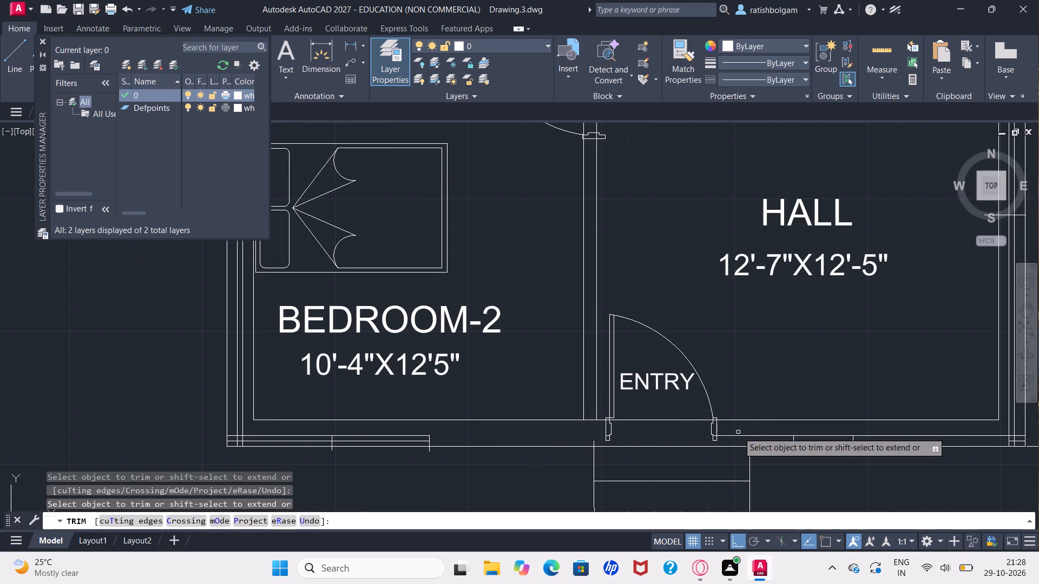
click(740, 435)
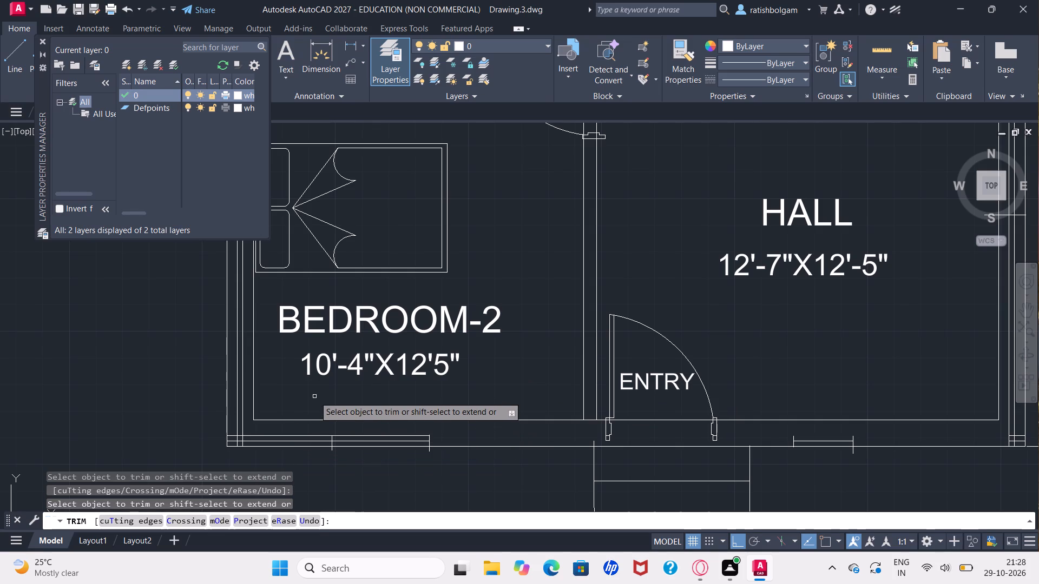
key(Escape)
key(Escape)
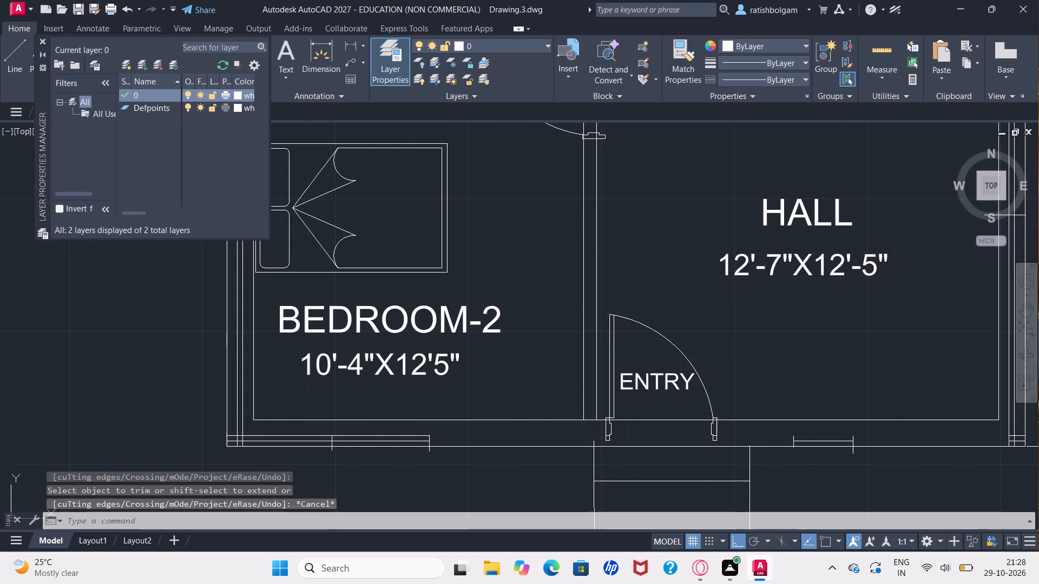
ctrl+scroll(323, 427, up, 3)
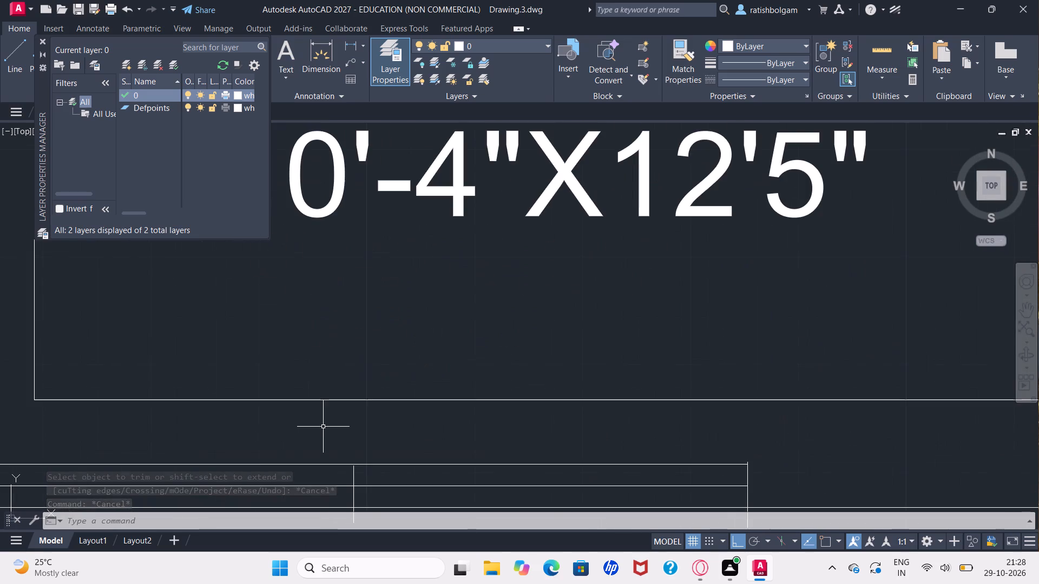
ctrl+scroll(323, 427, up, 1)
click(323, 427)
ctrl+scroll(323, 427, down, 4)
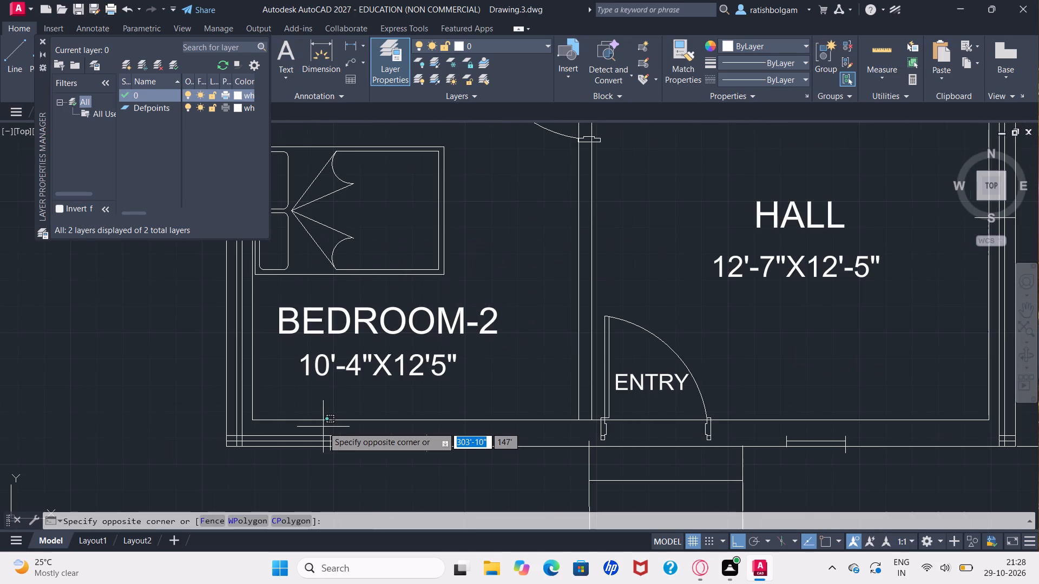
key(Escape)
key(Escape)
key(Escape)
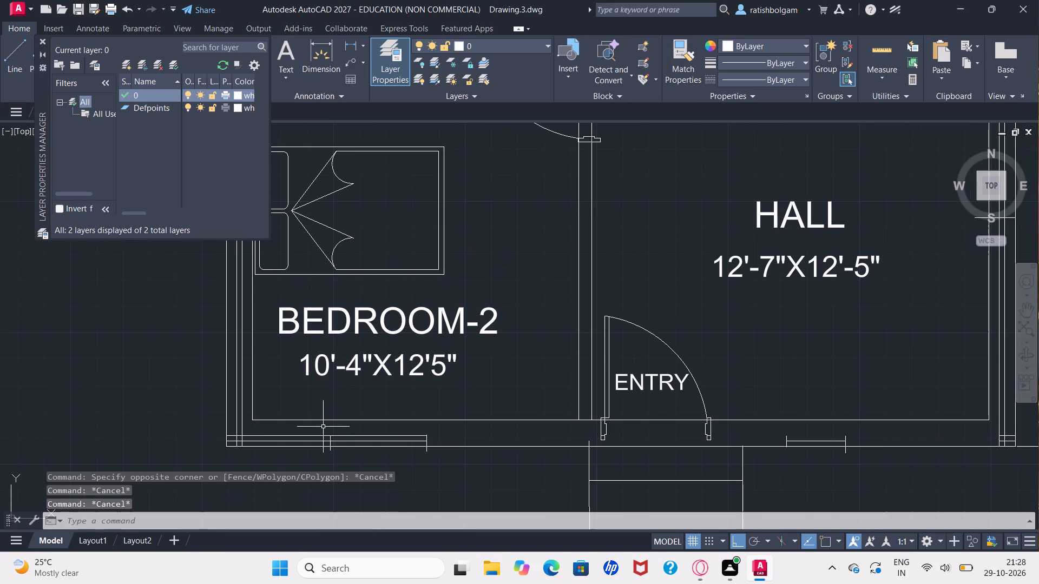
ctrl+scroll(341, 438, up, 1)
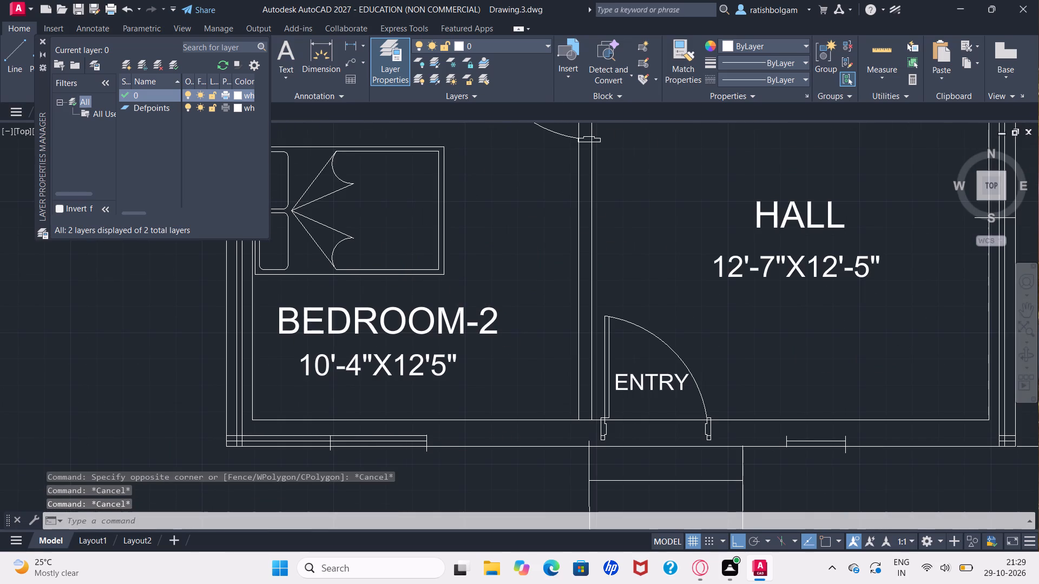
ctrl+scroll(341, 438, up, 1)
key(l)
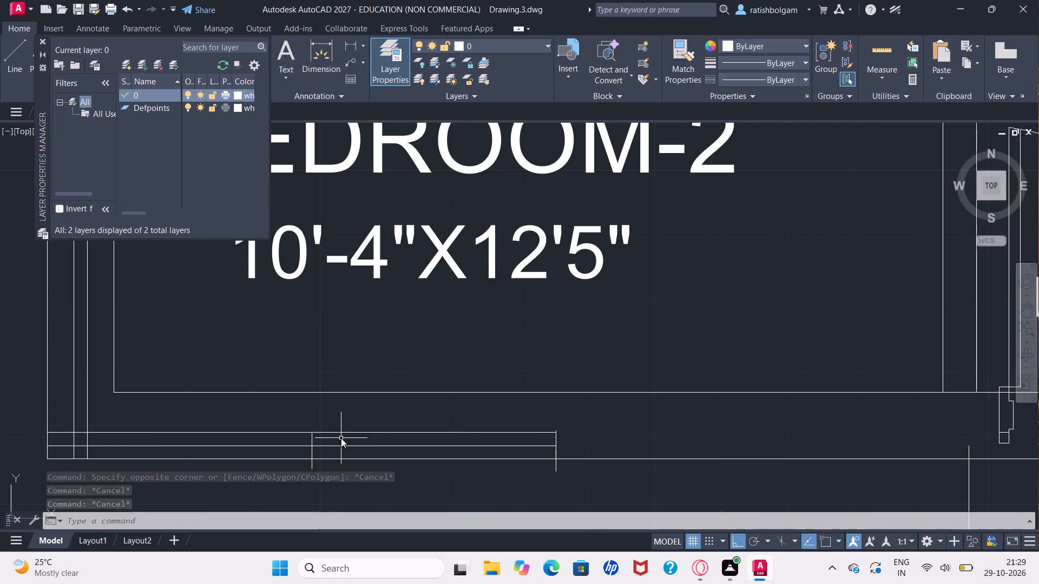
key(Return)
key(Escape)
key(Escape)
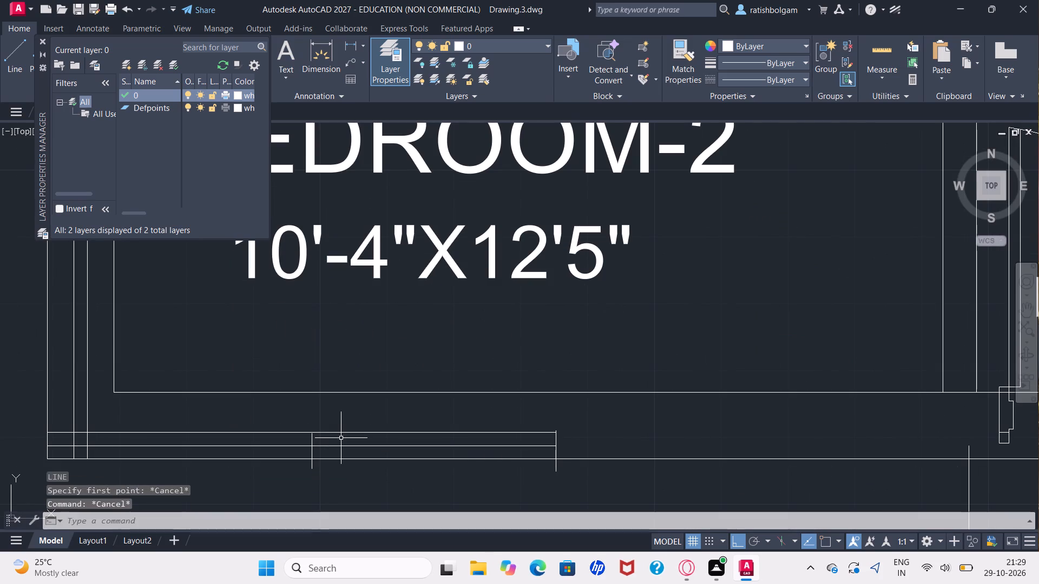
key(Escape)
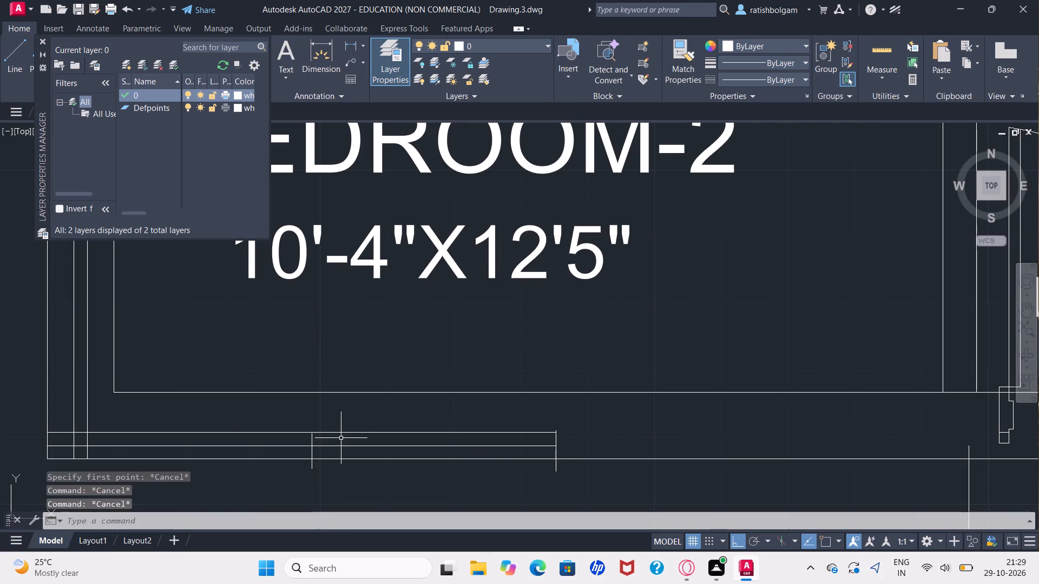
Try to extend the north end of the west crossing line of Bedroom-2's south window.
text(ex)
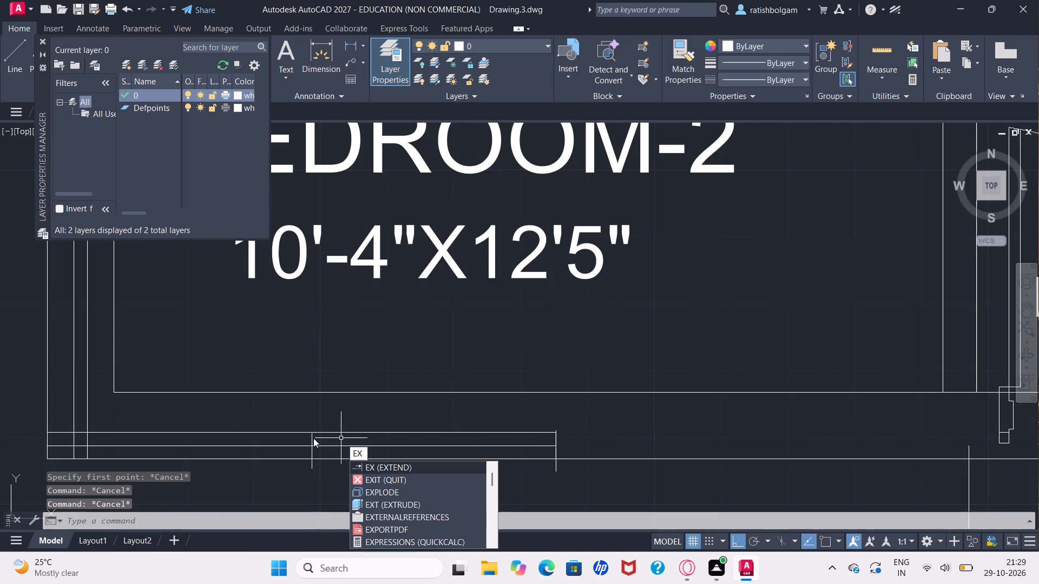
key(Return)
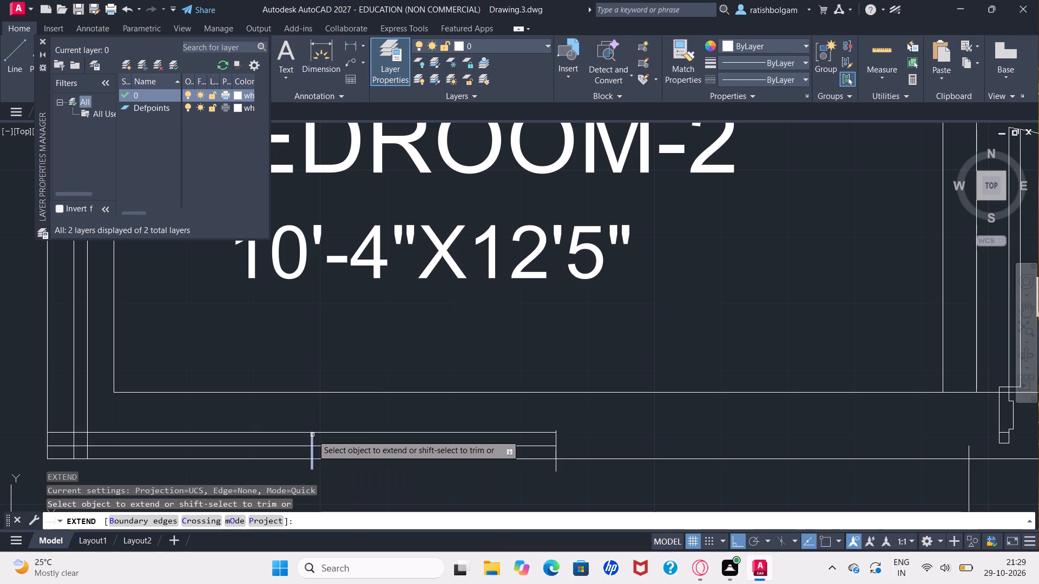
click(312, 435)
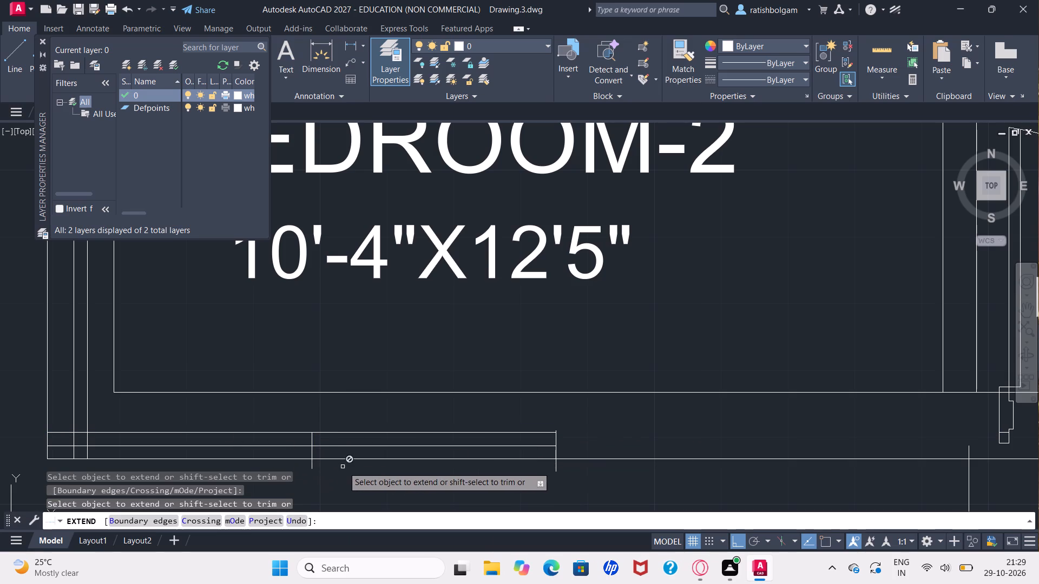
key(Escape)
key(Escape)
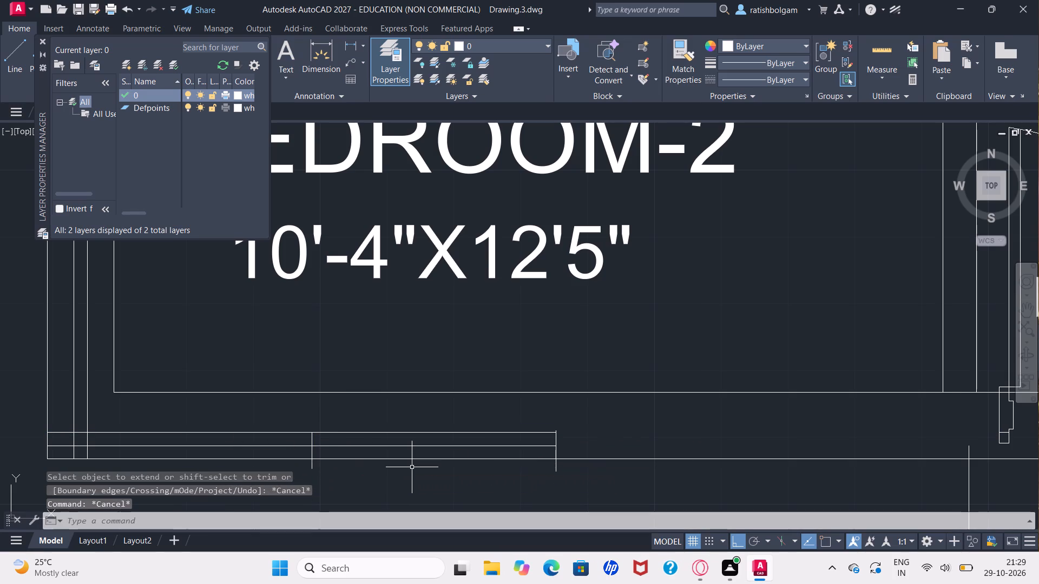
Extend the innermost line of Bedroom-2's south window east to the west jamb of the entry door.
key(p)
key(Return)
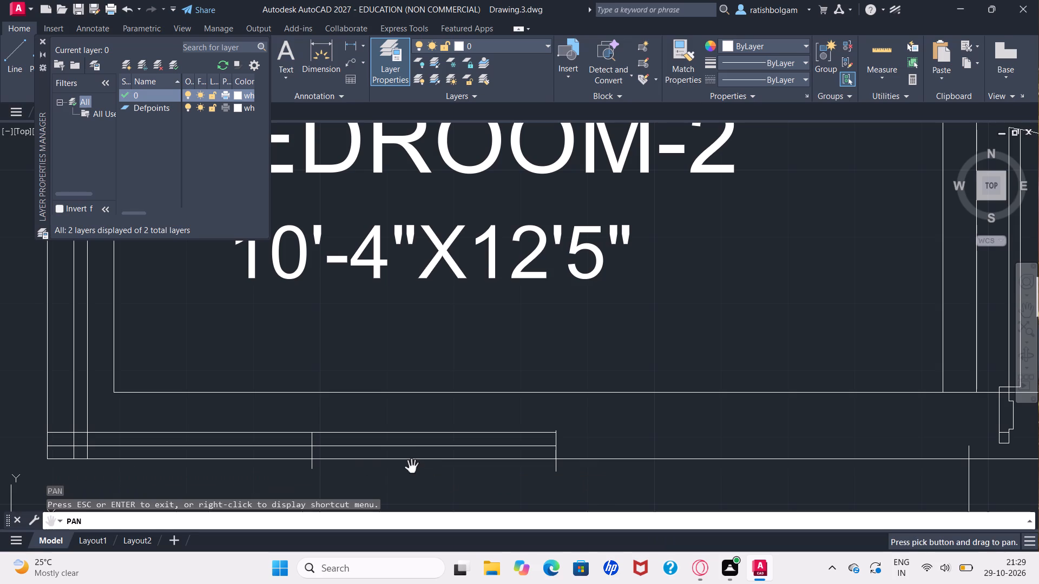
drag(657, 432, 301, 441)
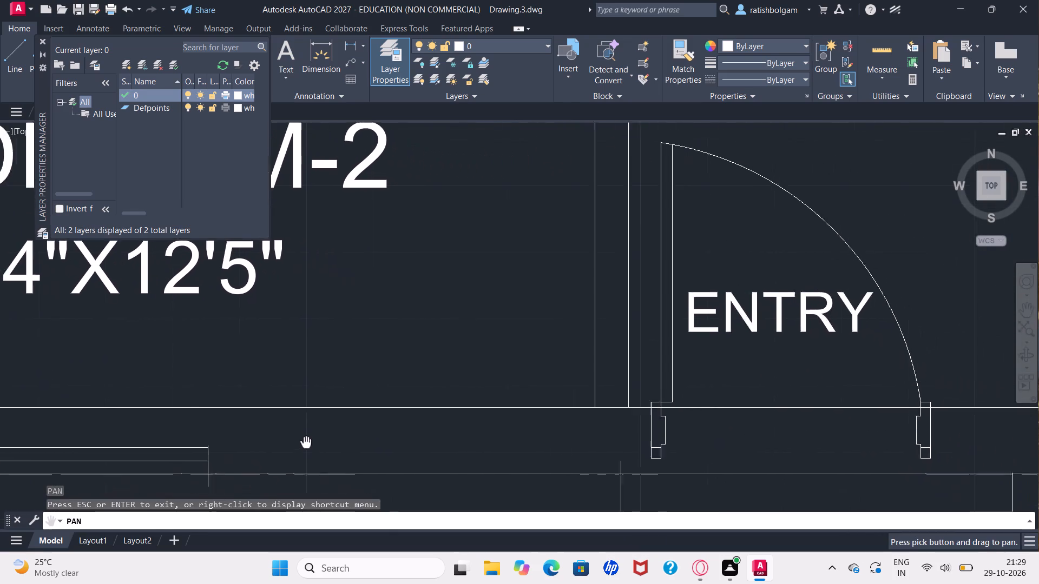
drag(301, 441, 194, 359)
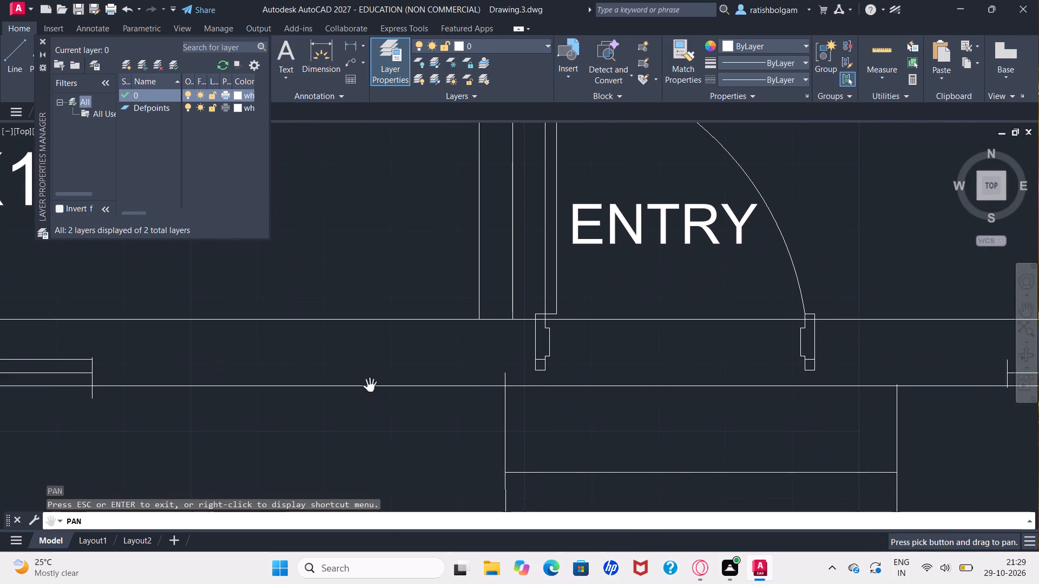
drag(857, 357, 400, 367)
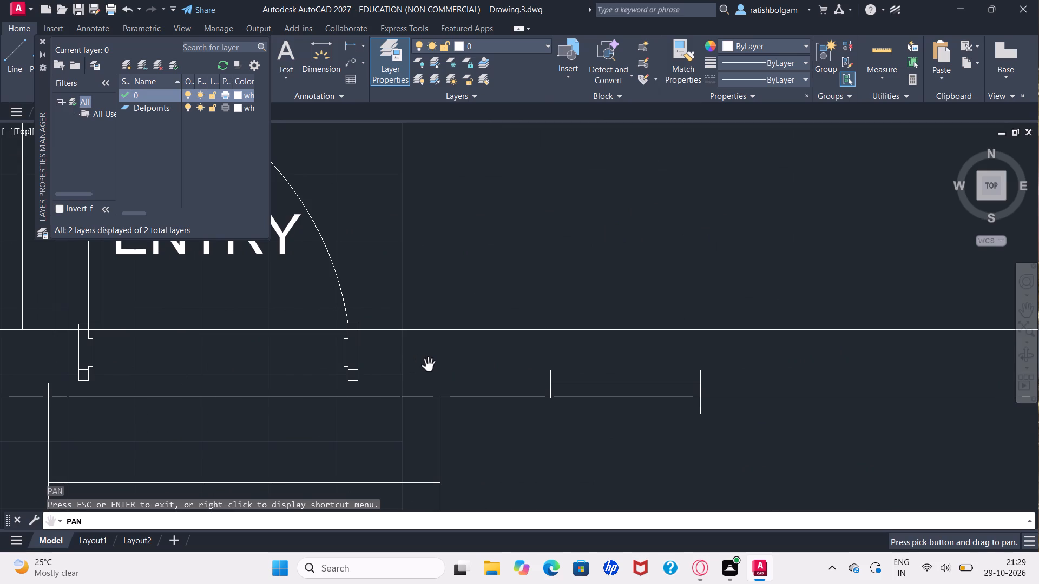
ctrl+scroll(429, 366, down, 3)
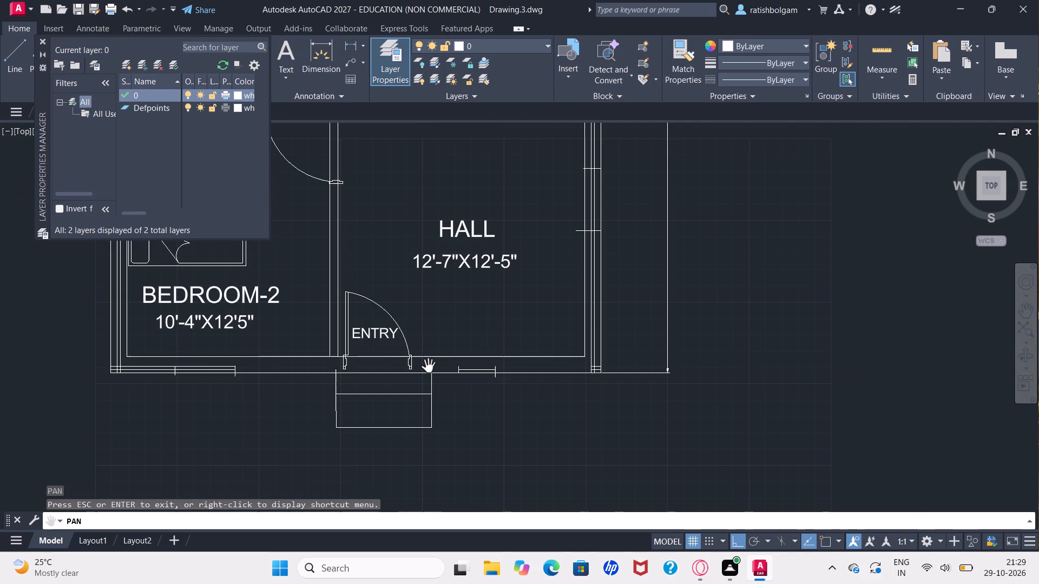
ctrl+scroll(429, 366, up, 1)
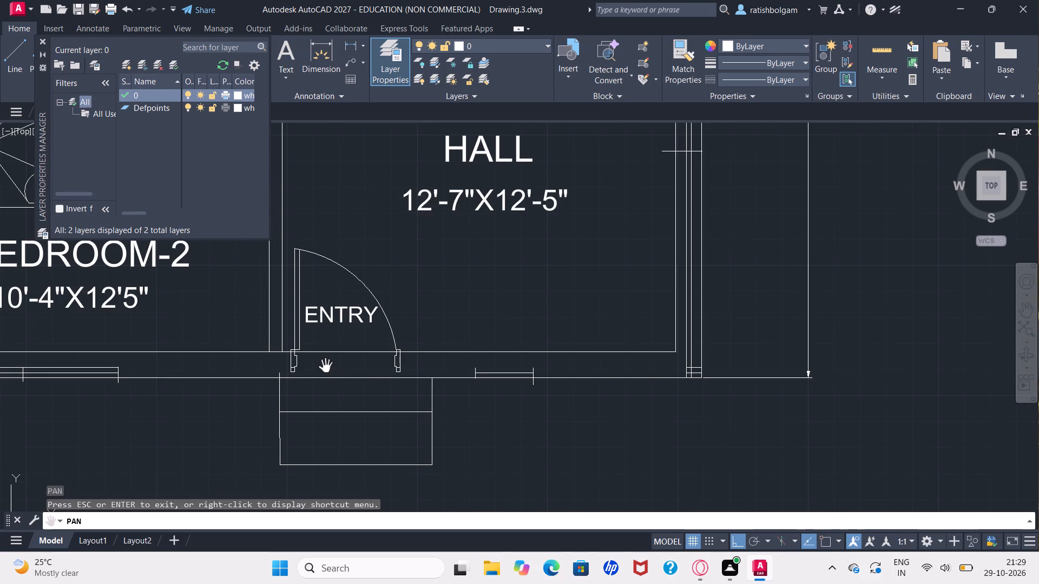
key(Escape)
key(Escape)
key(Escape)
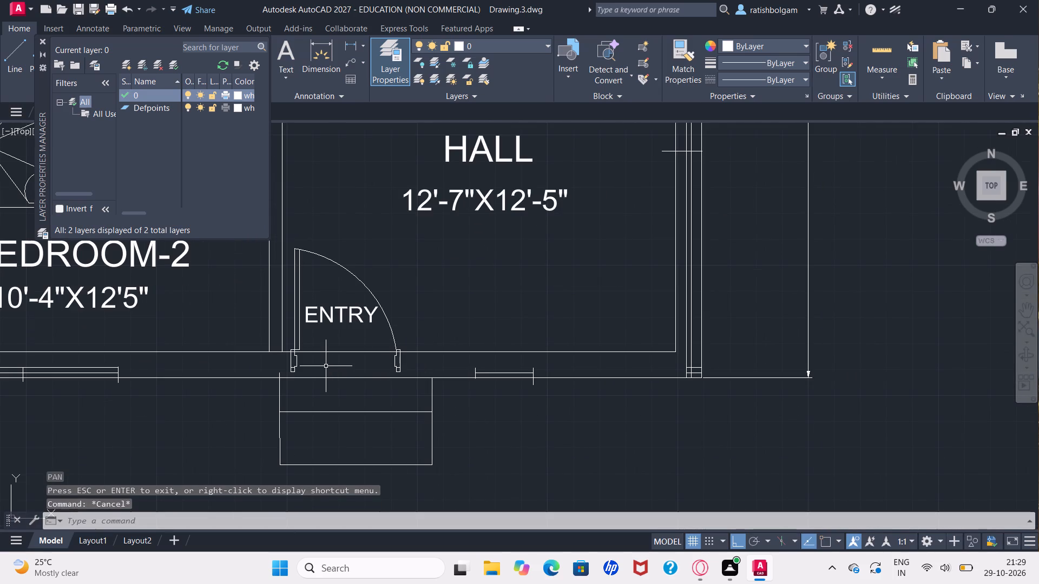
text(ex)
key(Return)
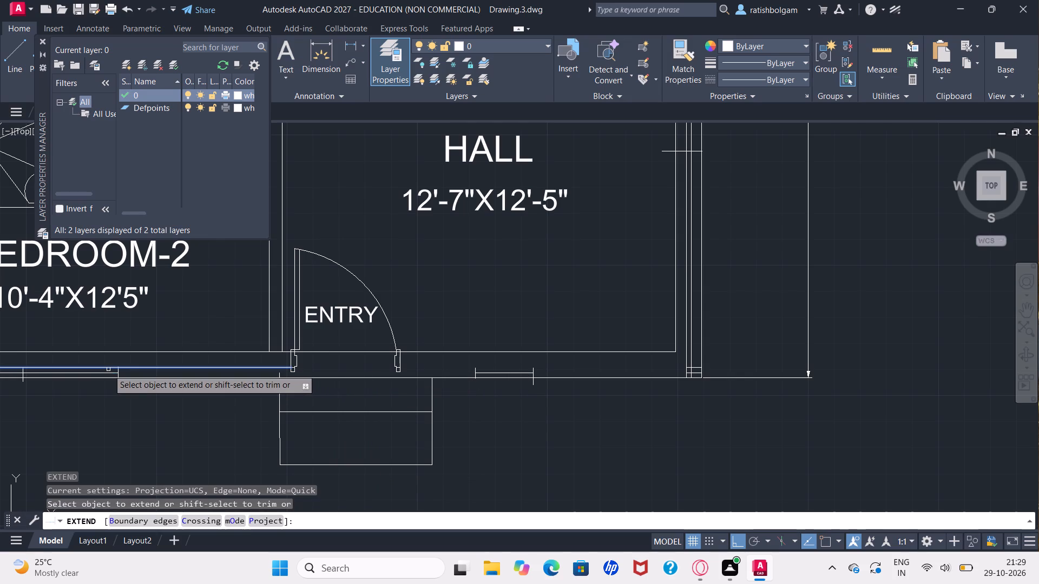
drag(108, 369, 208, 375)
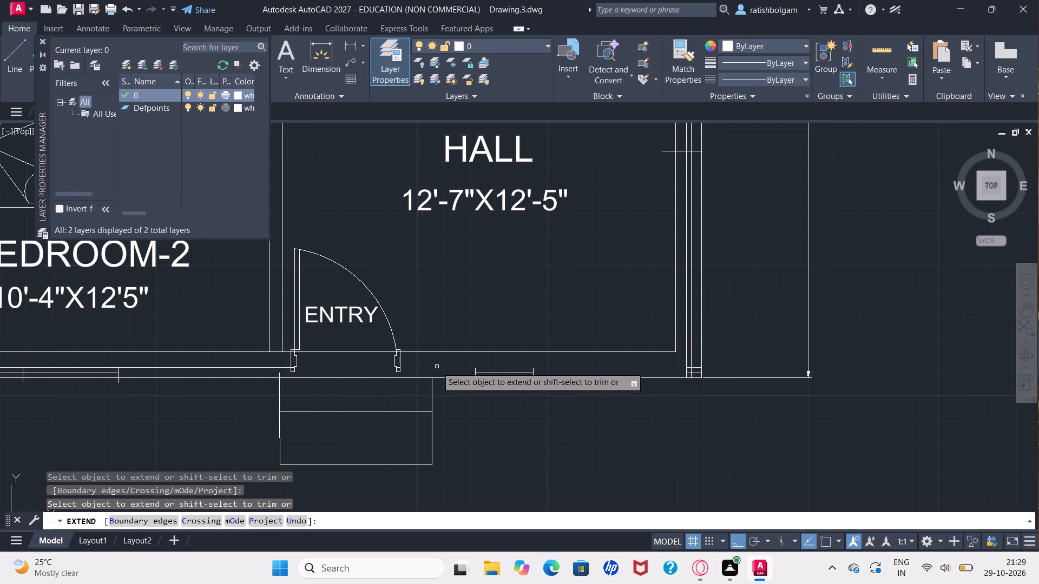
key(Escape)
key(Escape)
key(Escape)
key(Escape)
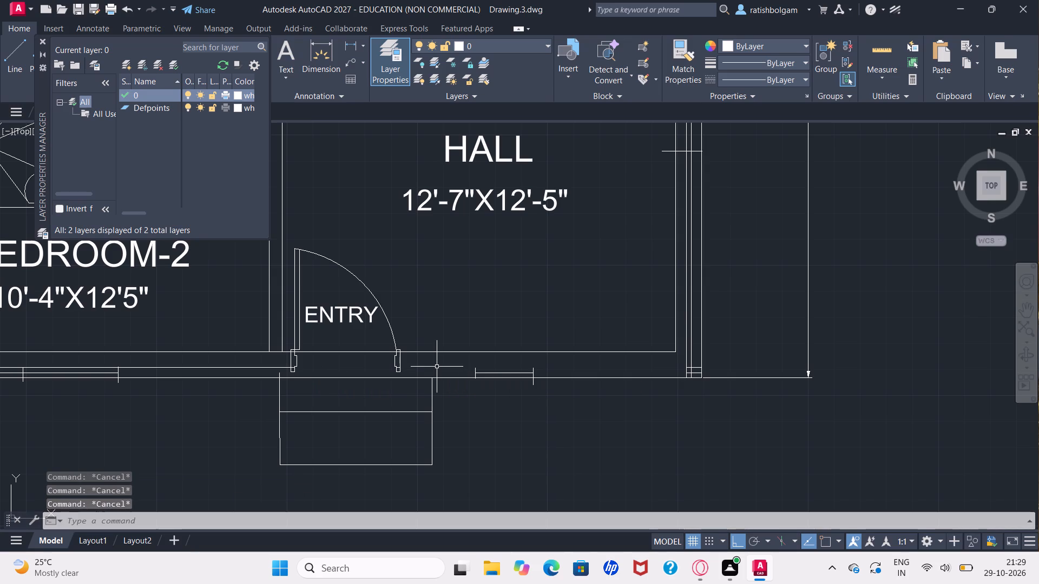
Offset the middle line of the Hall's south window 2" north toward the room.
text(of)
key(Return)
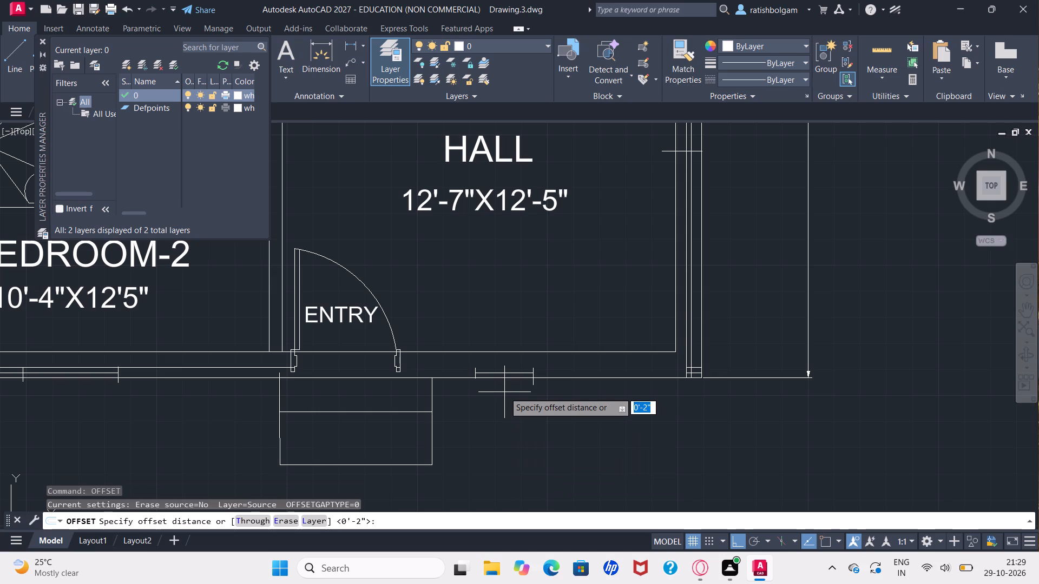
key(2)
key(shift+quotedbl)
key(Return)
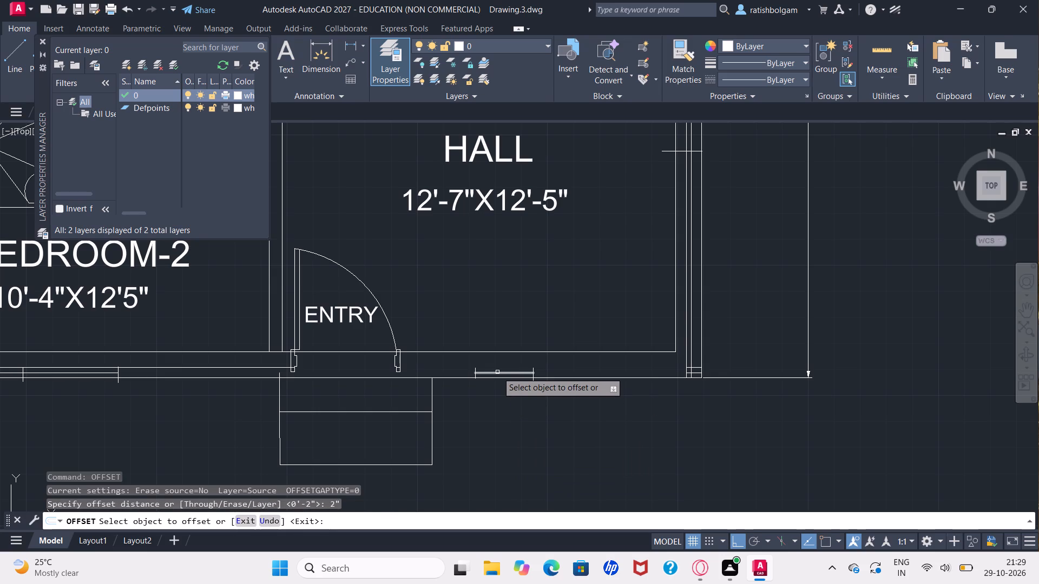
click(497, 372)
click(497, 364)
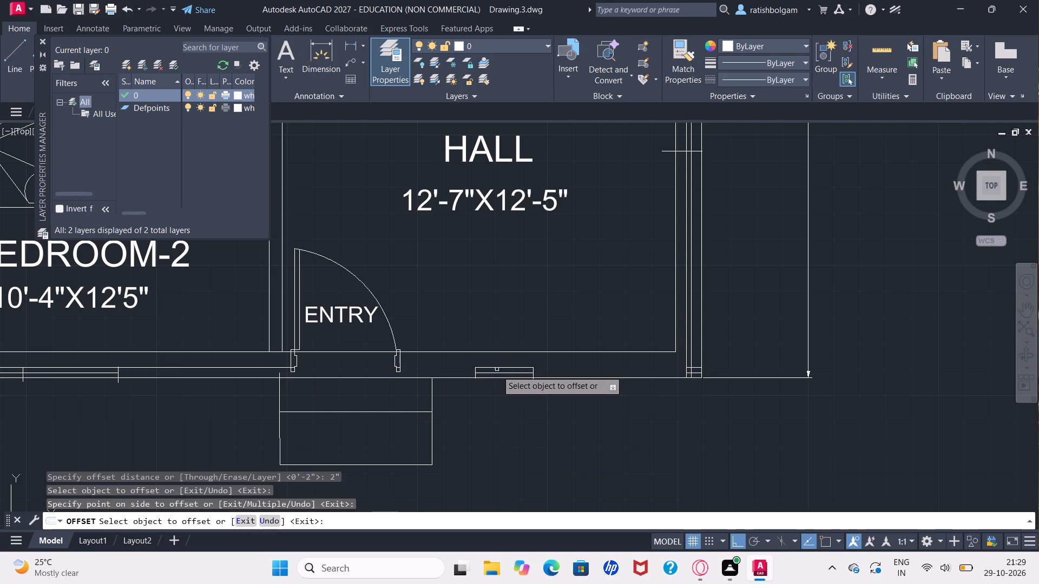
key(Escape)
key(Escape)
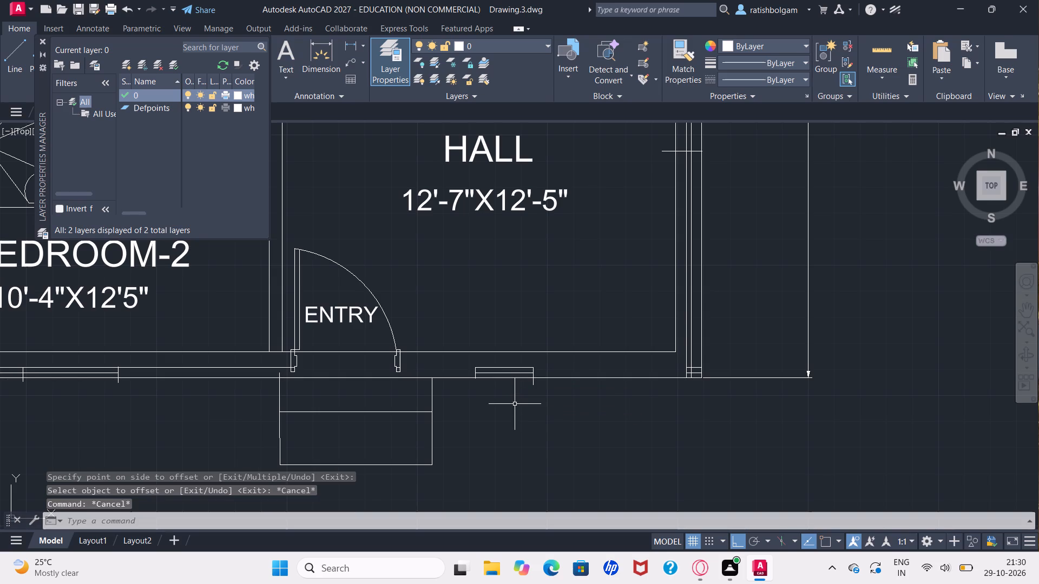
Trim the ends of the Hall south window's two crossing lines that overhang the outermost south wall line.
ctrl+scroll(515, 404, up, 2)
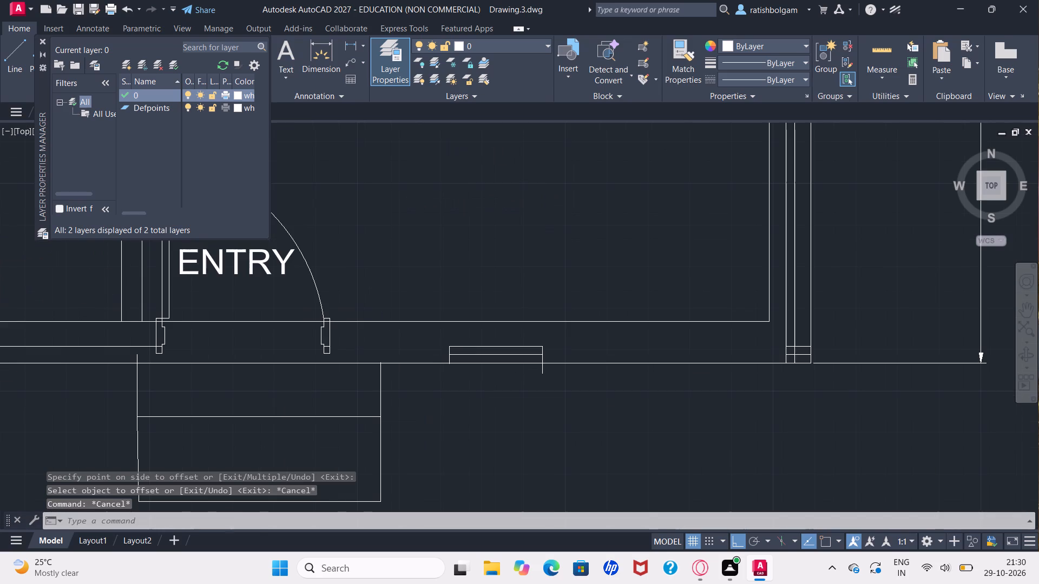
text(tr)
key(Return)
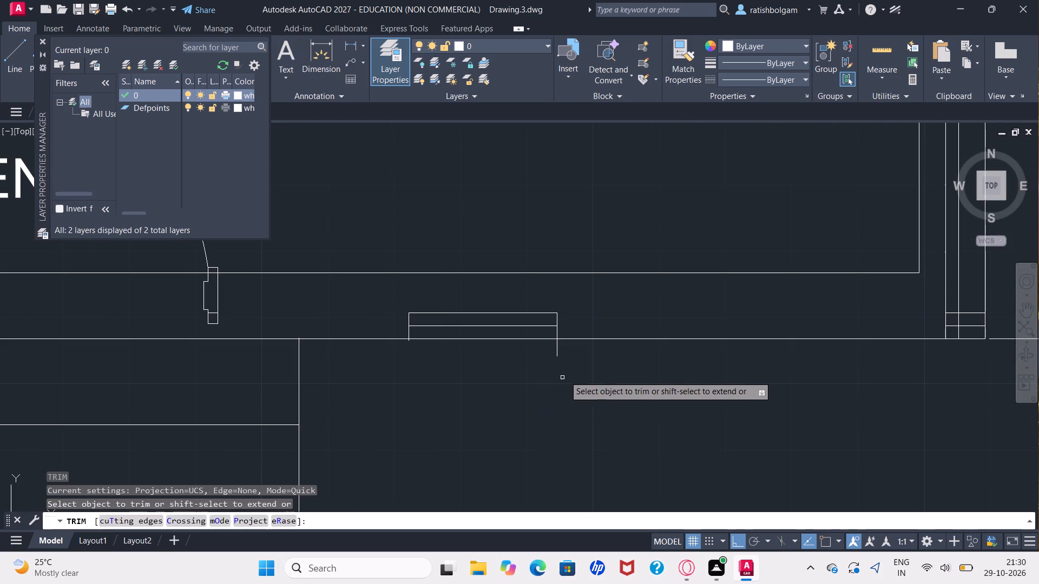
click(557, 354)
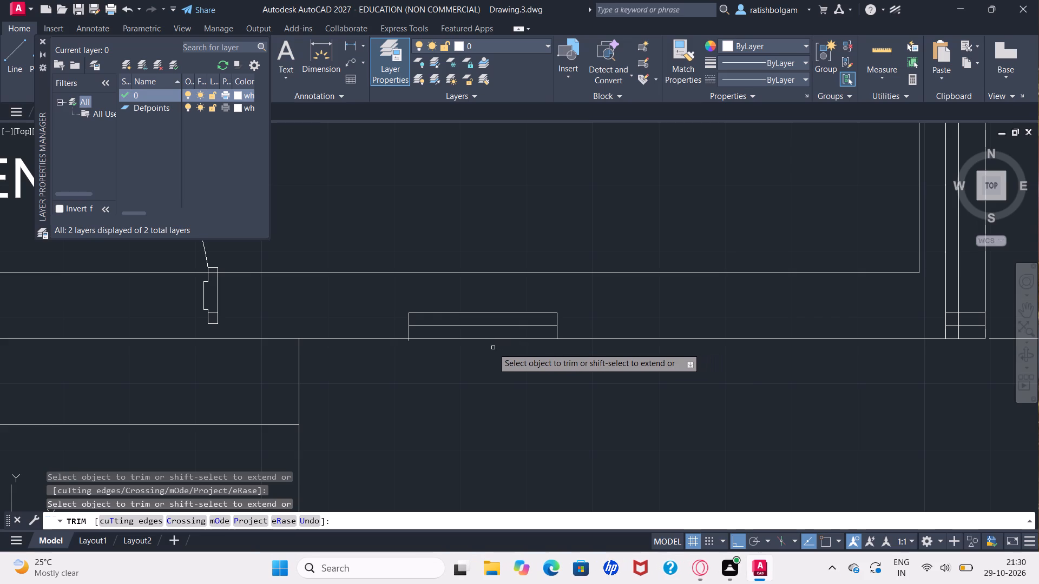
ctrl+scroll(493, 348, up, 1)
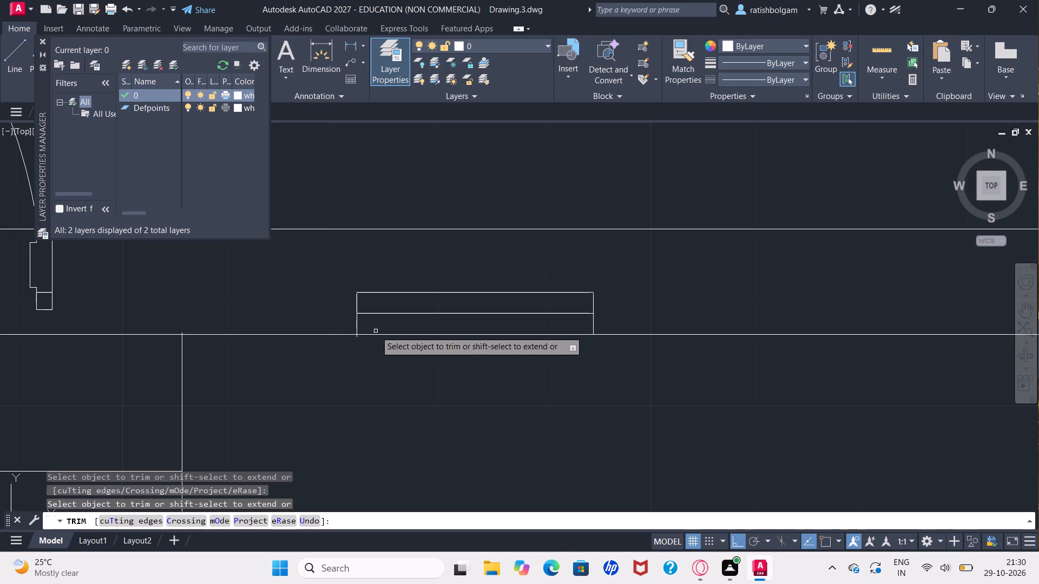
ctrl+scroll(376, 331, up, 3)
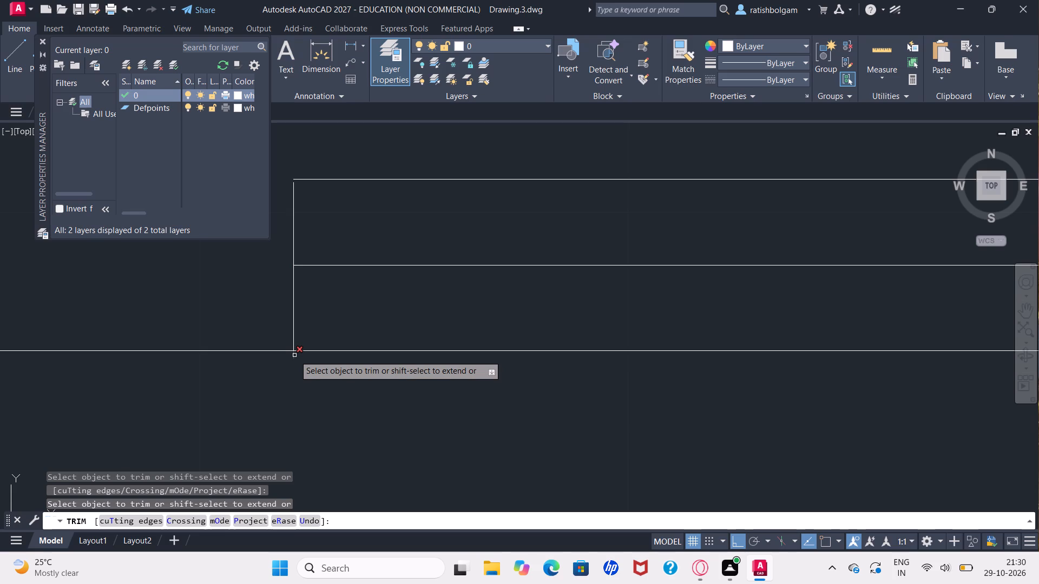
click(294, 355)
ctrl+scroll(294, 355, down, 6)
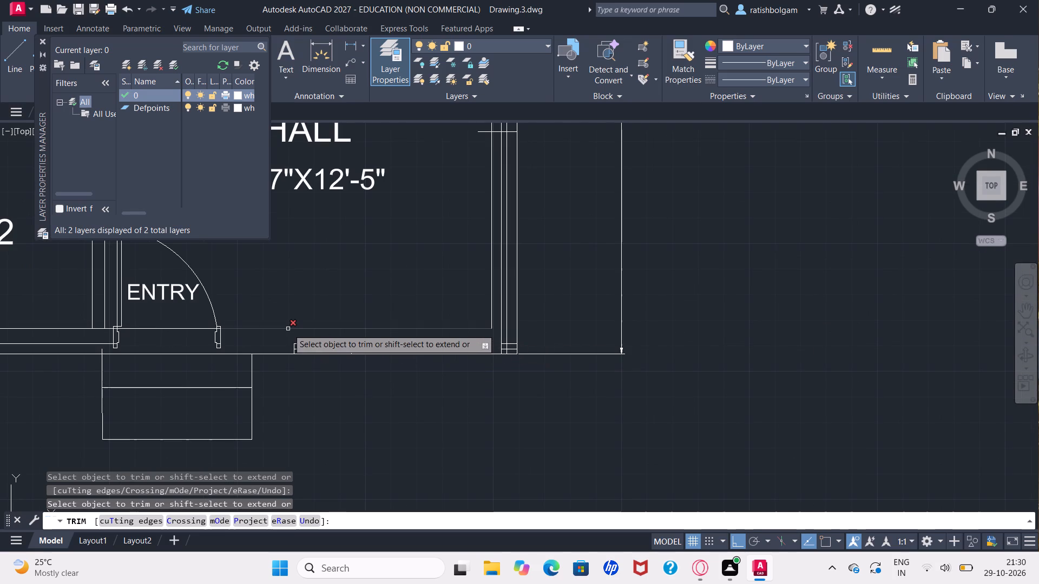
ctrl+scroll(288, 329, down, 3)
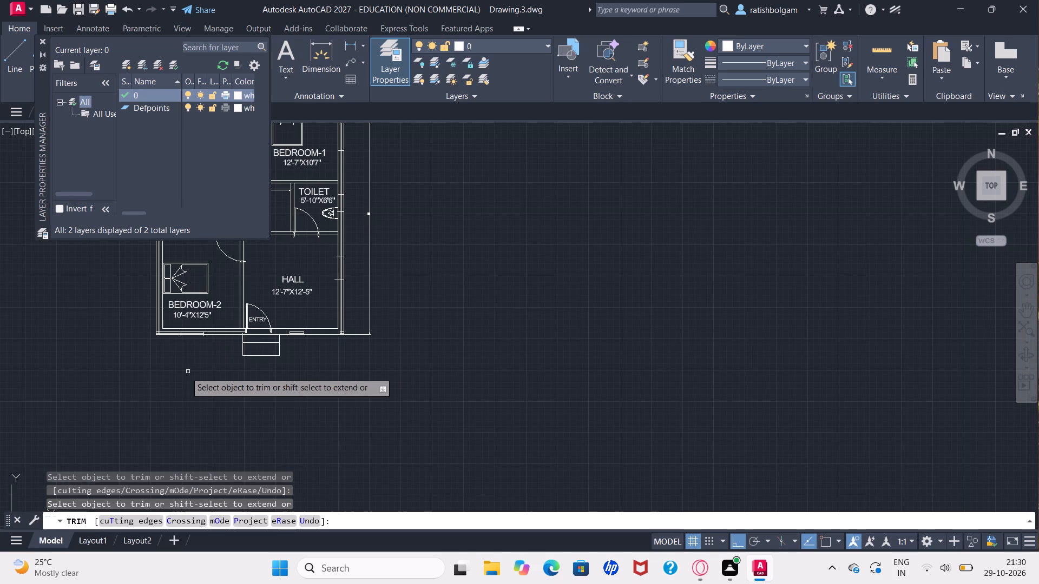
key(Escape)
key(Escape)
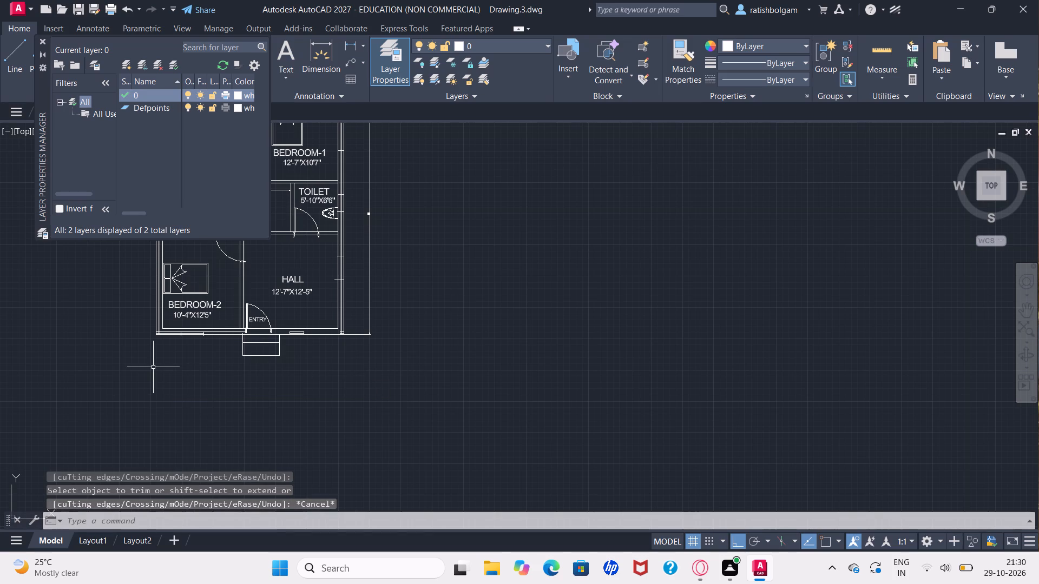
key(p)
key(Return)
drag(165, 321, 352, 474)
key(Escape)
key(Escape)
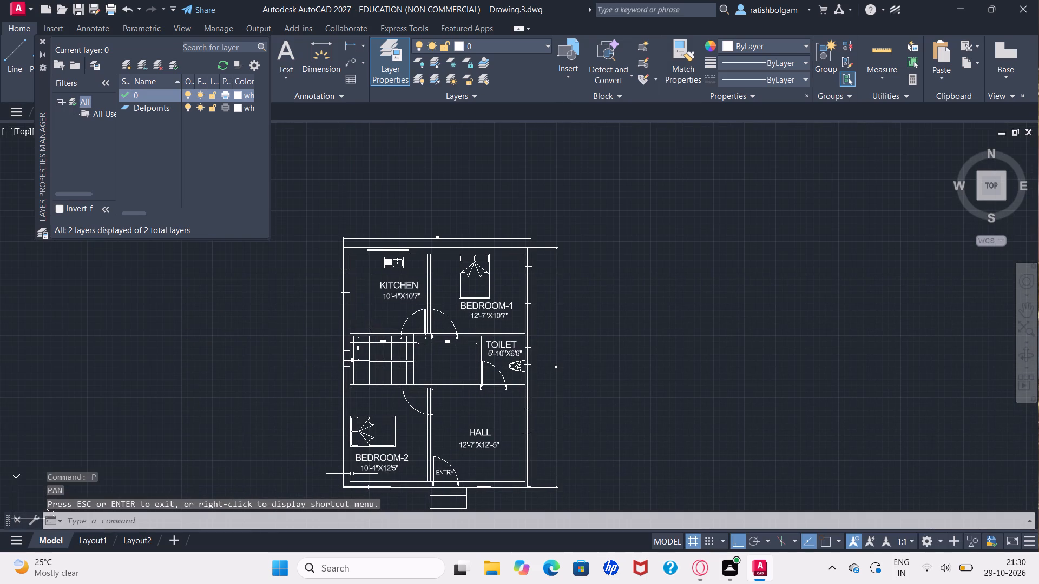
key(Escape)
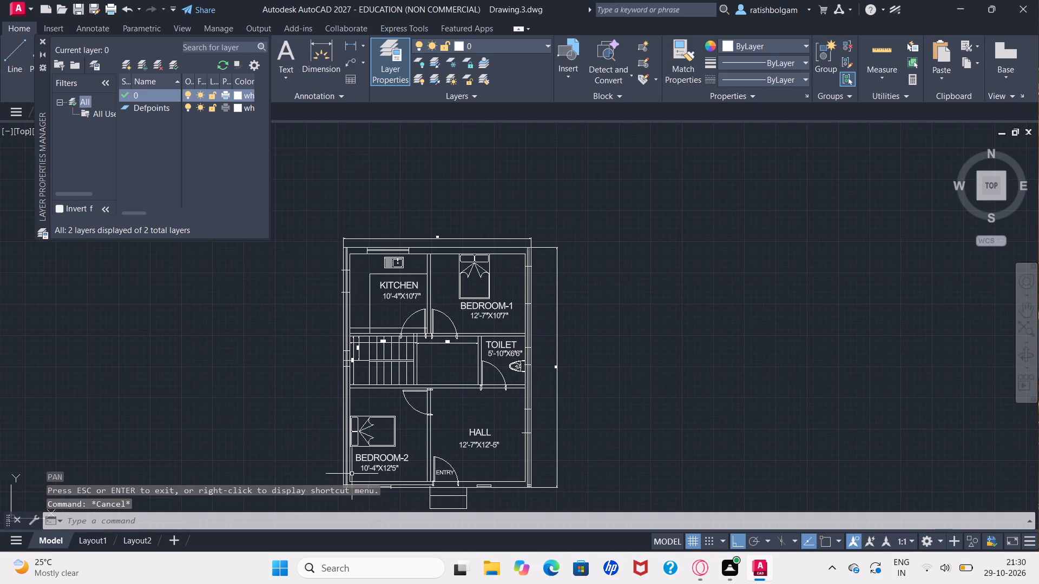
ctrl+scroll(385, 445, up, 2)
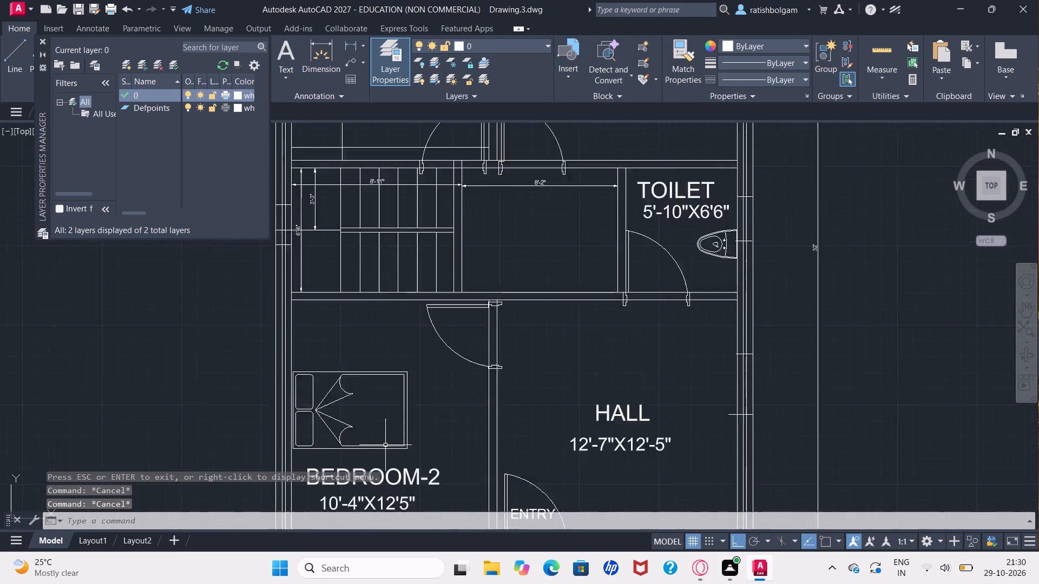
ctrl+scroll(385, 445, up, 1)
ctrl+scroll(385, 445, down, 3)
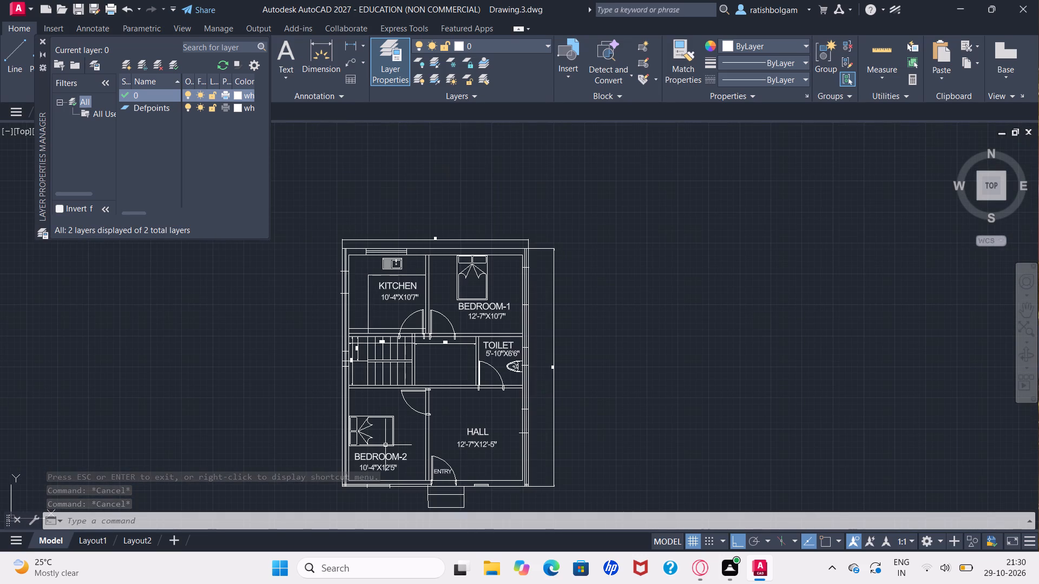
Trim the two lines inside the outermost south wall line from Bedroom-2's south window west to the west wall lines.
key(p)
key(Return)
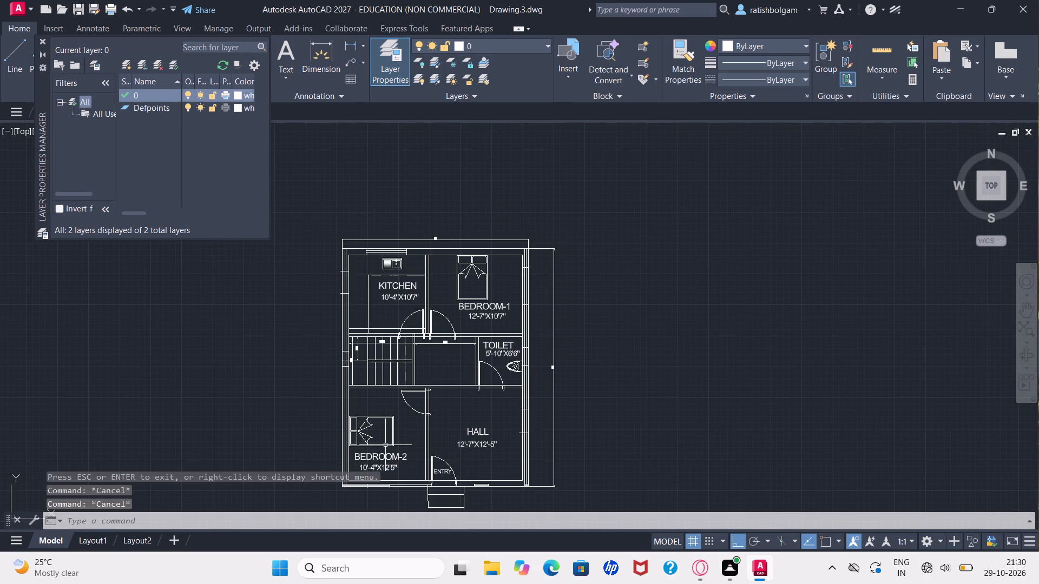
click(404, 469)
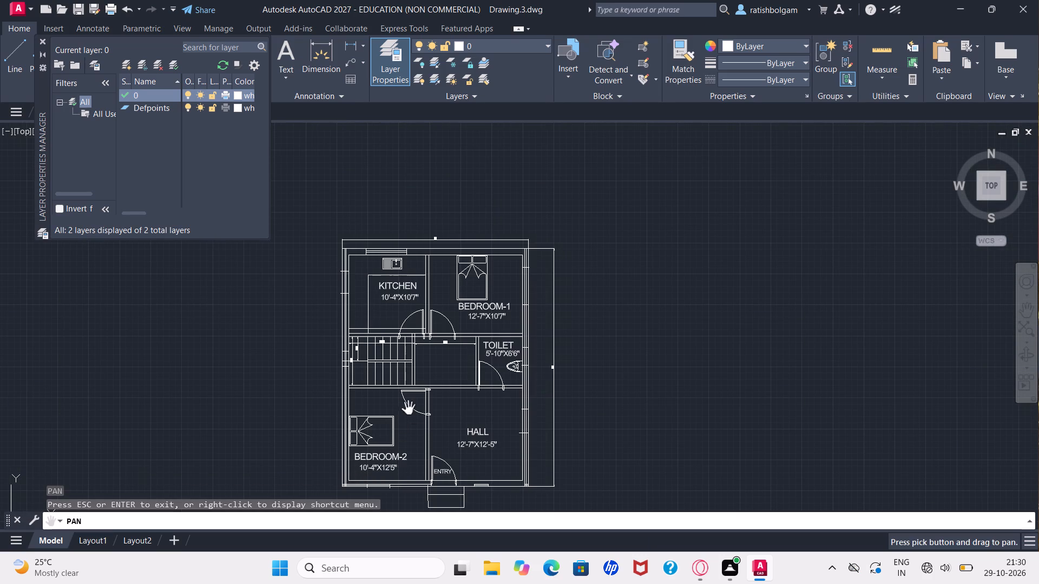
drag(420, 461, 397, 310)
key(Escape)
key(Escape)
key(Escape)
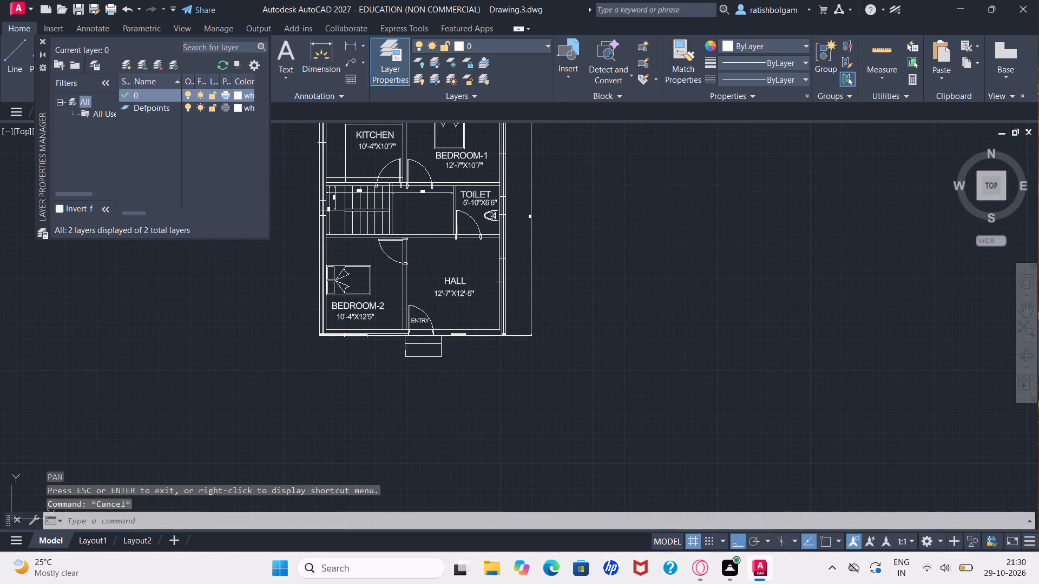
key(Escape)
key(Escape)
ctrl+scroll(371, 311, up, 3)
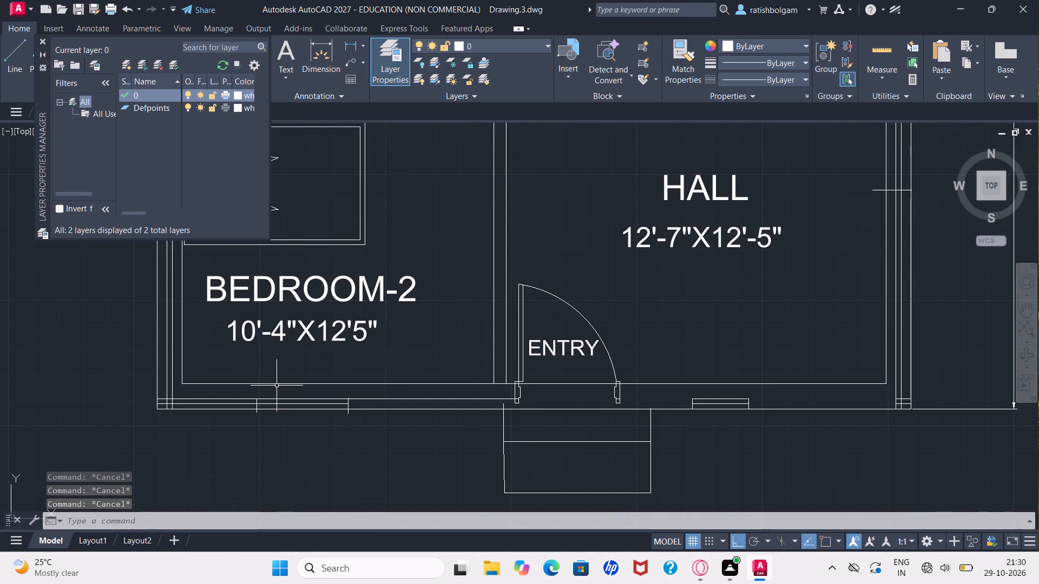
text(tr)
key(Return)
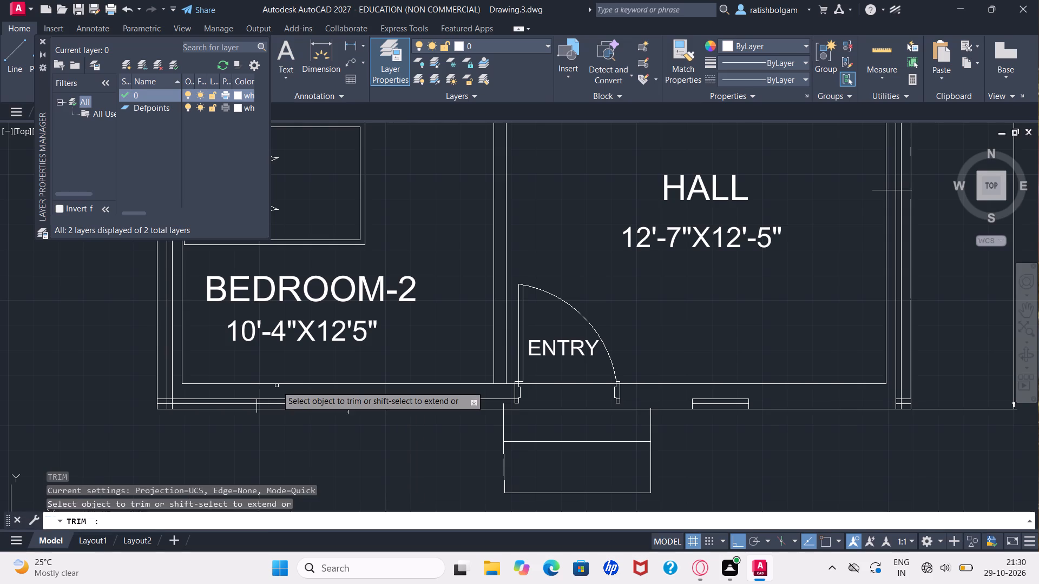
click(226, 398)
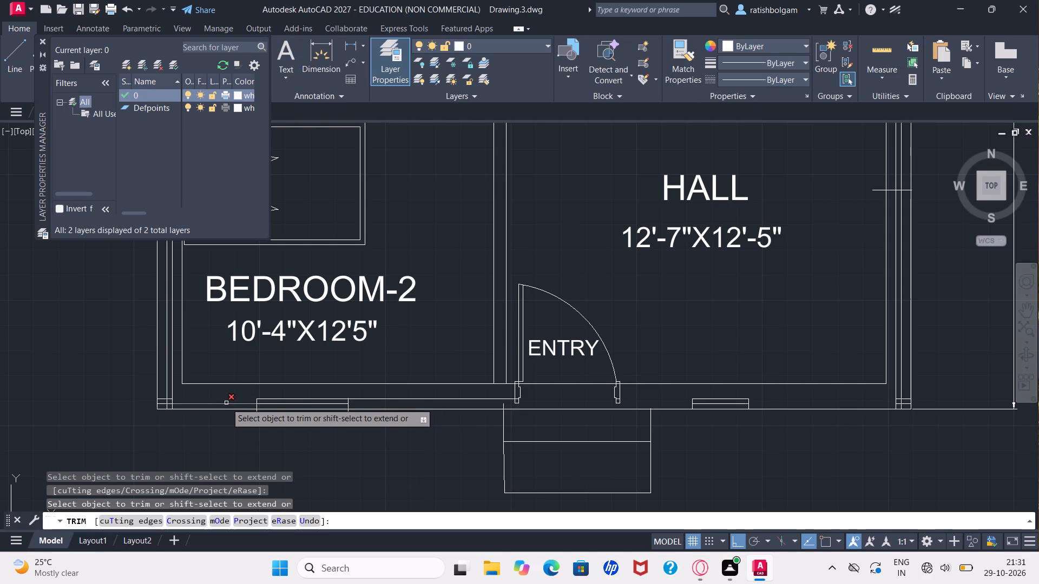
click(227, 402)
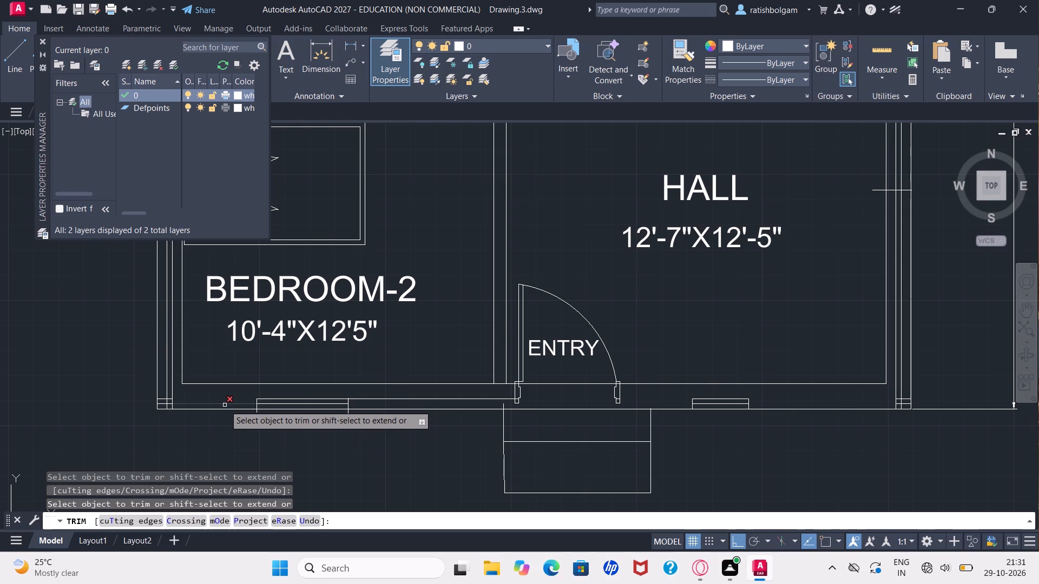
drag(225, 405, 185, 404)
Trim the leftover horizontal line pieces between the west wall lines at the house's southwest corner.
ctrl+scroll(185, 404, up, 1)
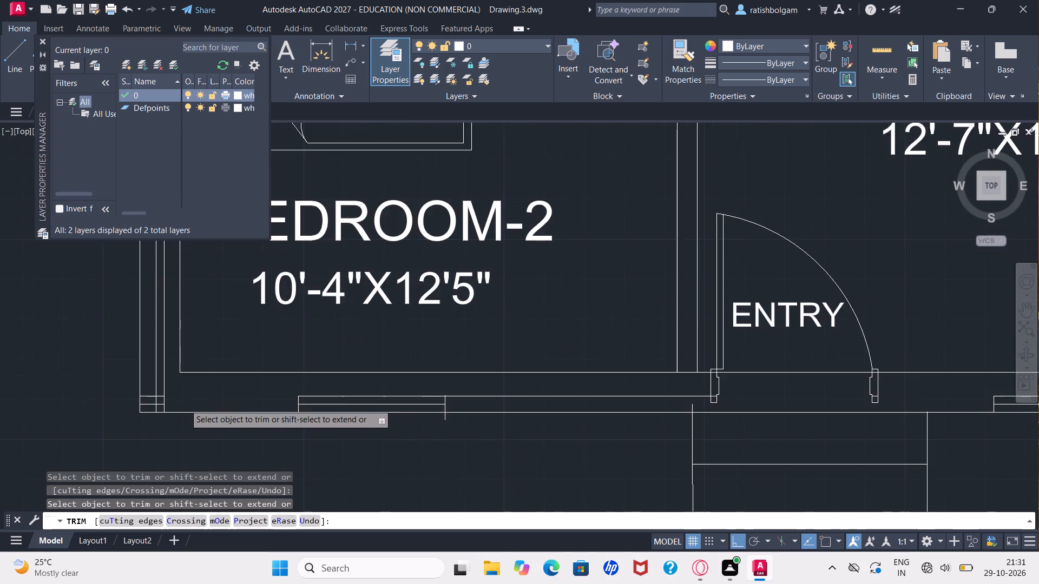
ctrl+scroll(185, 404, up, 1)
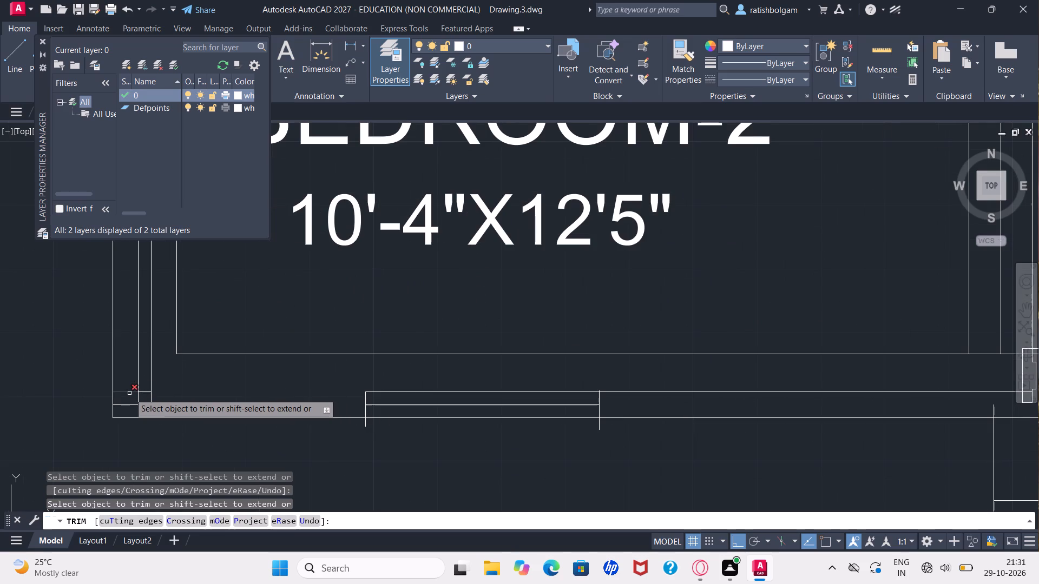
click(129, 393)
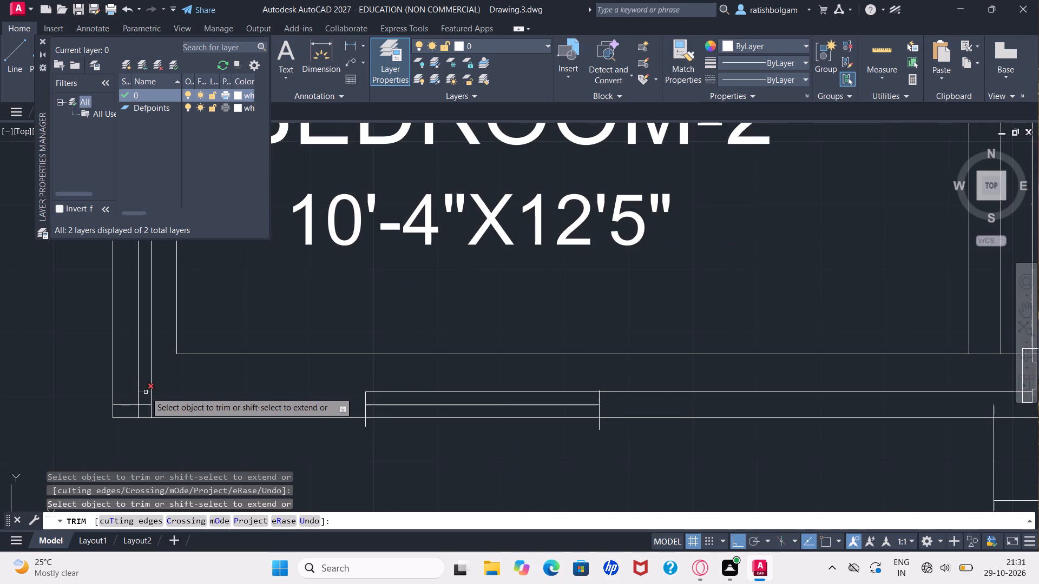
drag(146, 392, 146, 404)
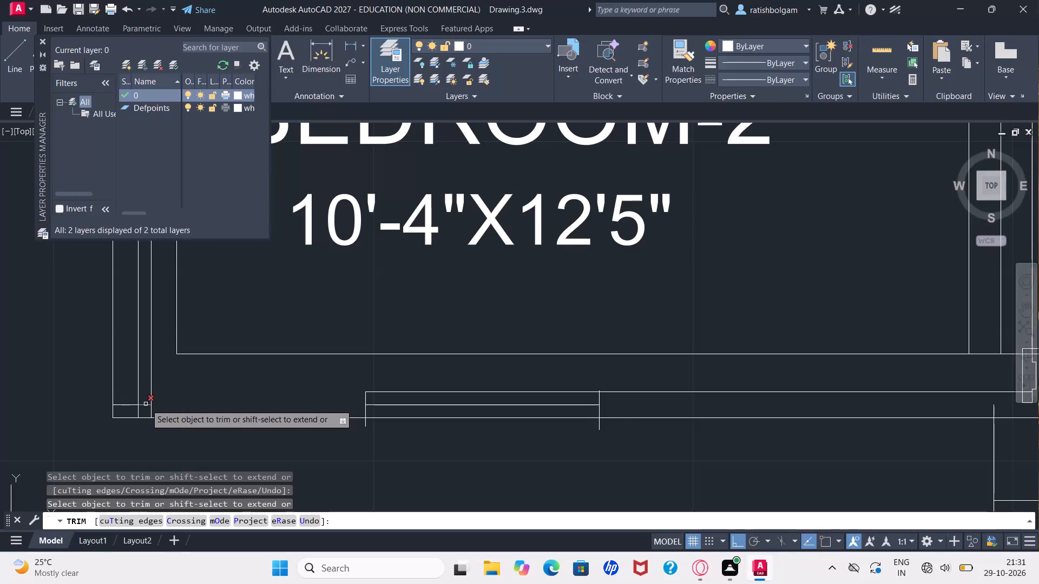
drag(146, 404, 146, 405)
click(146, 405)
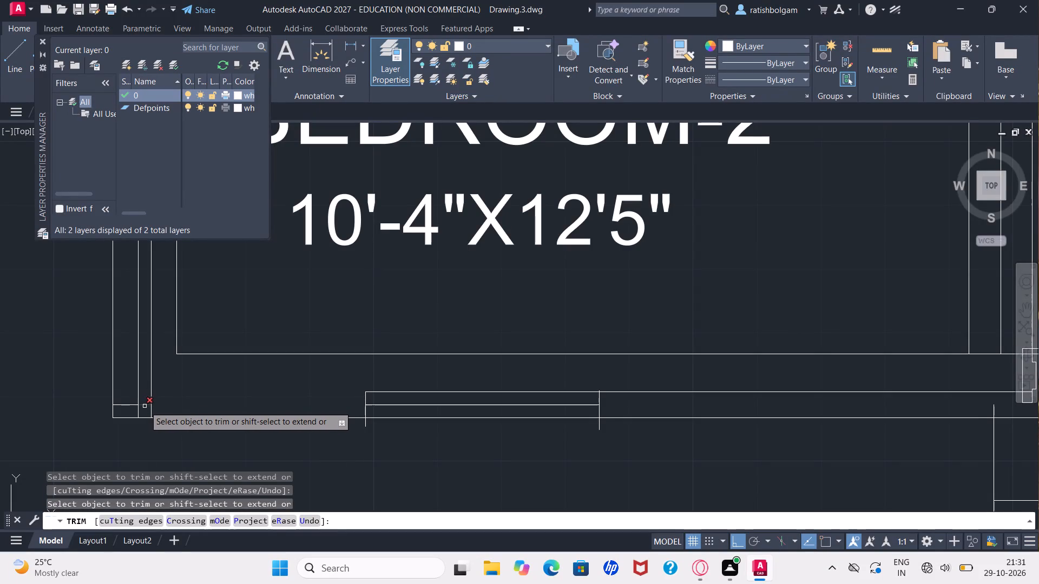
click(146, 406)
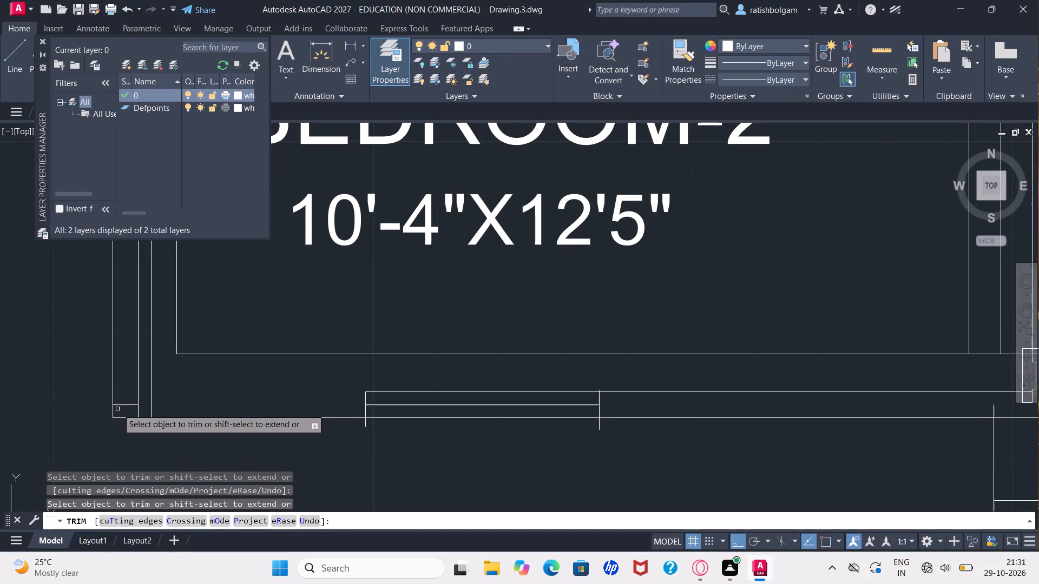
click(122, 404)
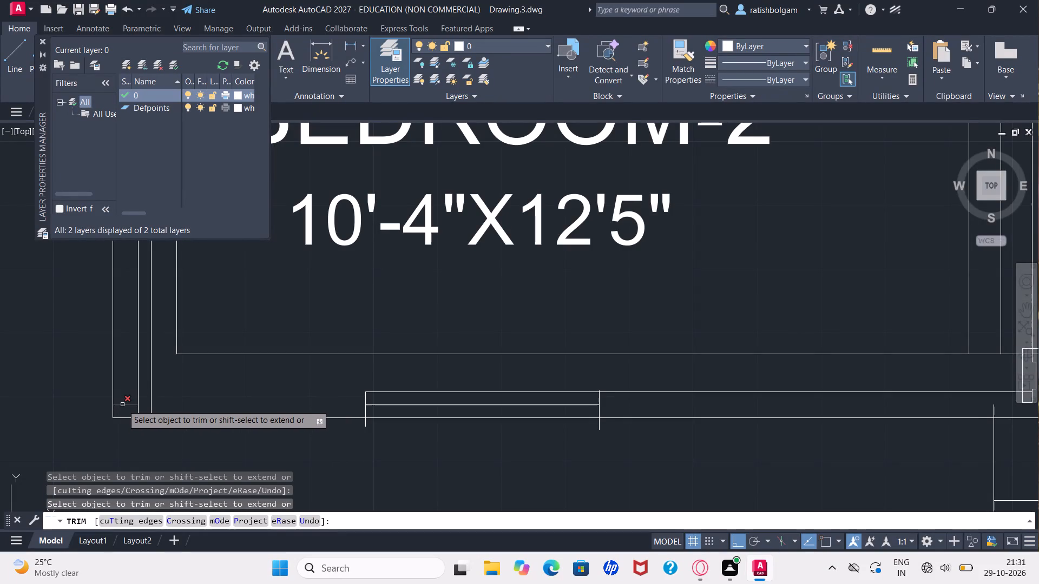
click(122, 405)
key(Escape)
key(Escape)
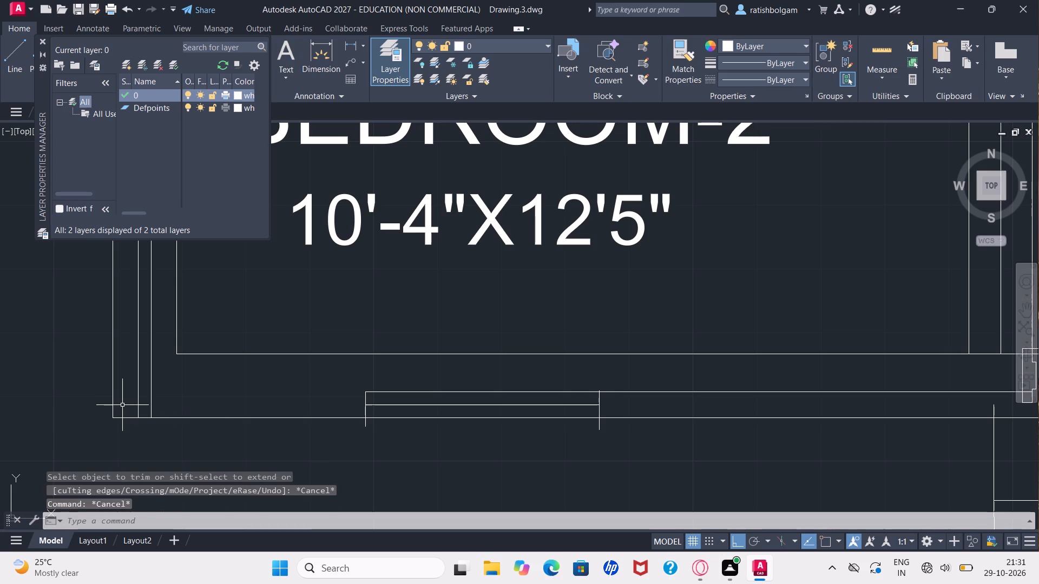
key(Escape)
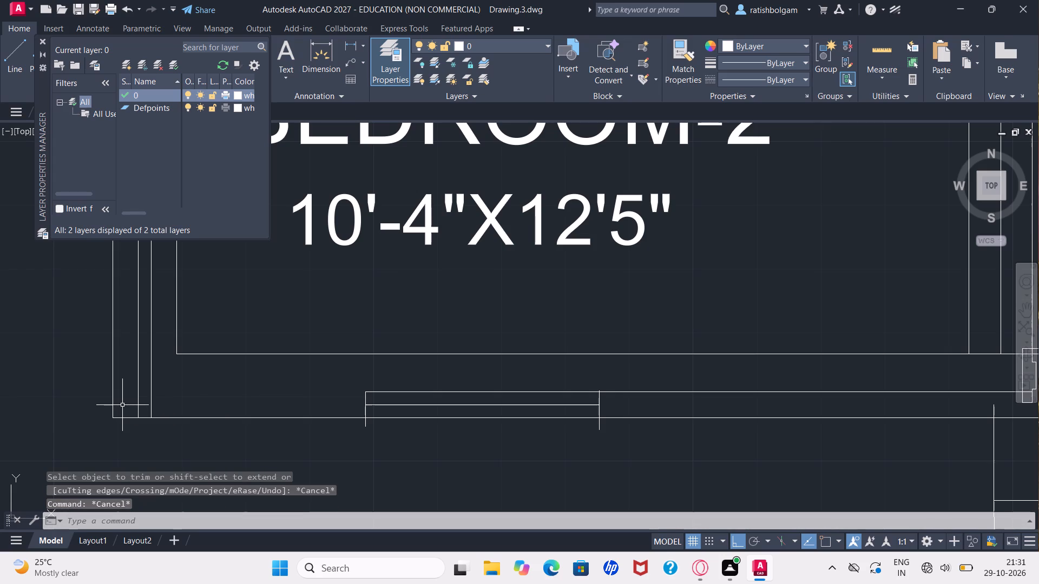
Trim the two middle lines of the west outer wall north and south of the staircase window.
ctrl+scroll(122, 405, down, 2)
key(p)
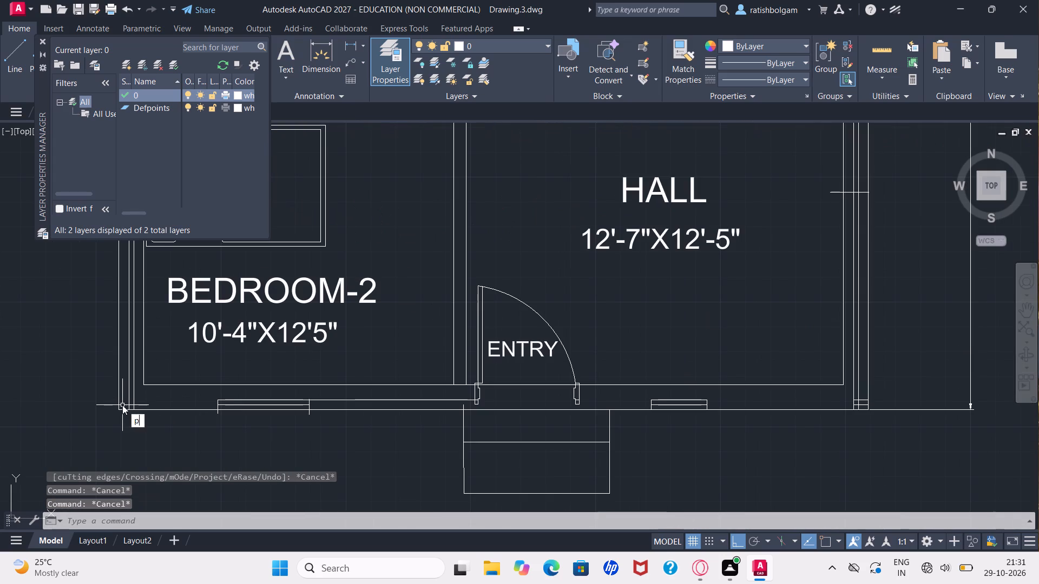
key(Return)
drag(172, 324, 172, 326)
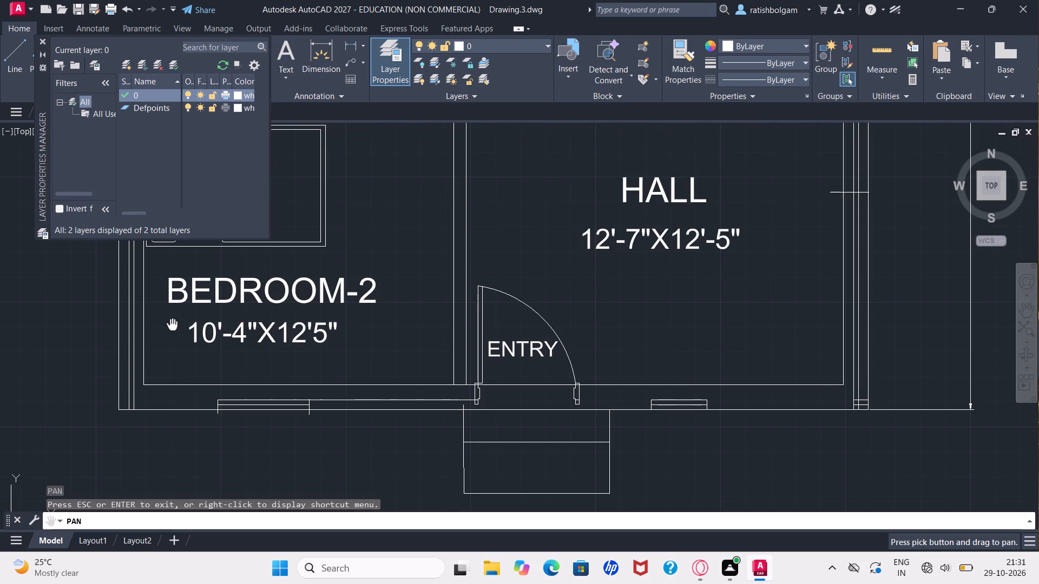
drag(172, 326, 216, 501)
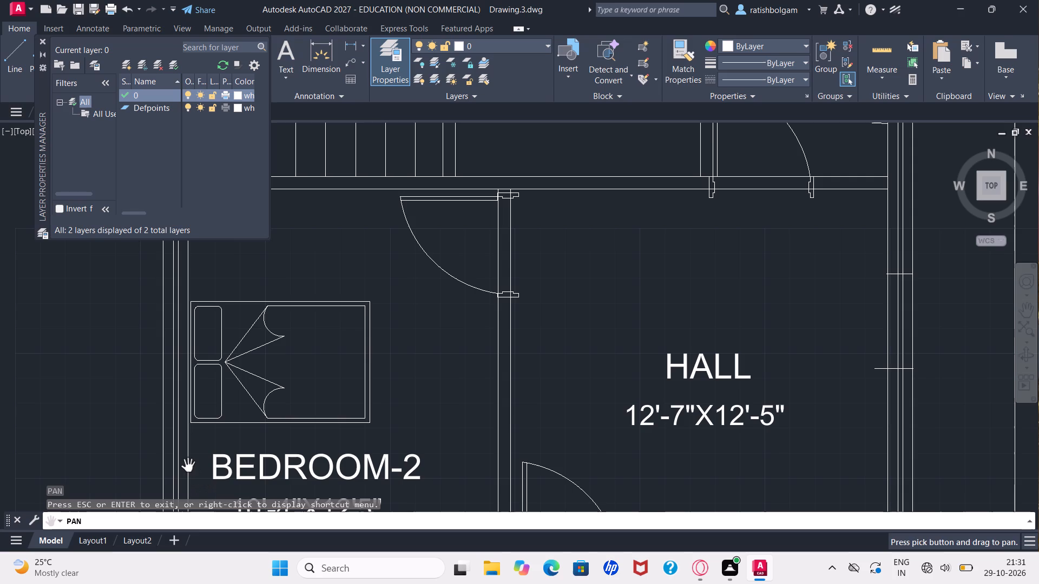
ctrl+scroll(213, 404, down, 2)
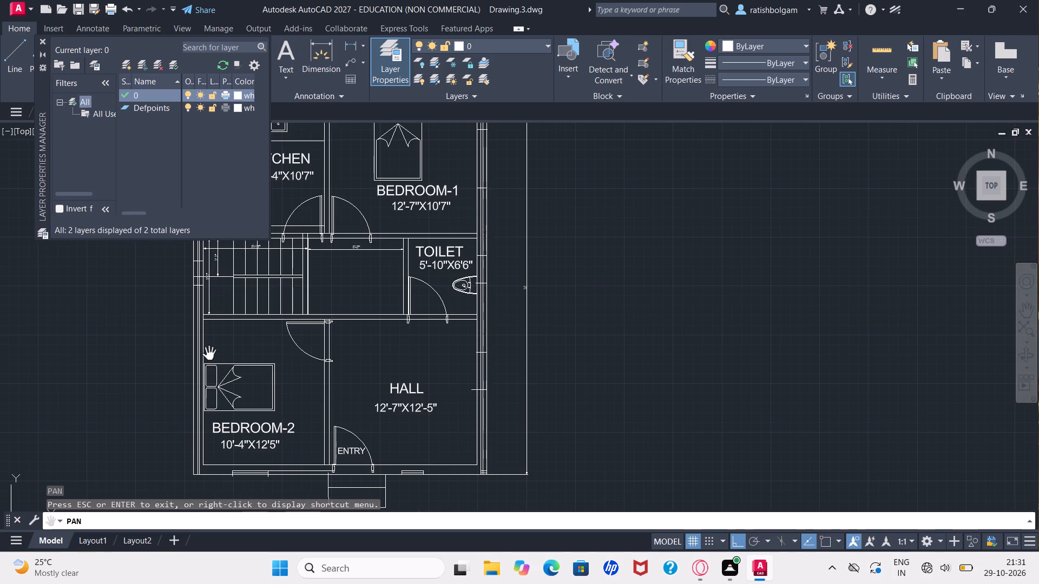
ctrl+scroll(209, 354, up, 2)
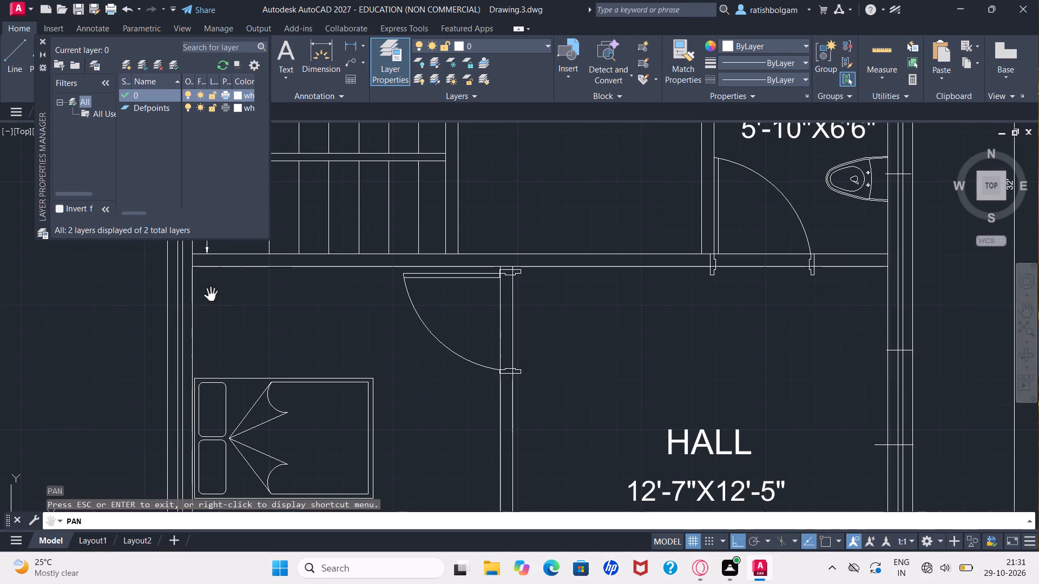
drag(212, 291, 279, 474)
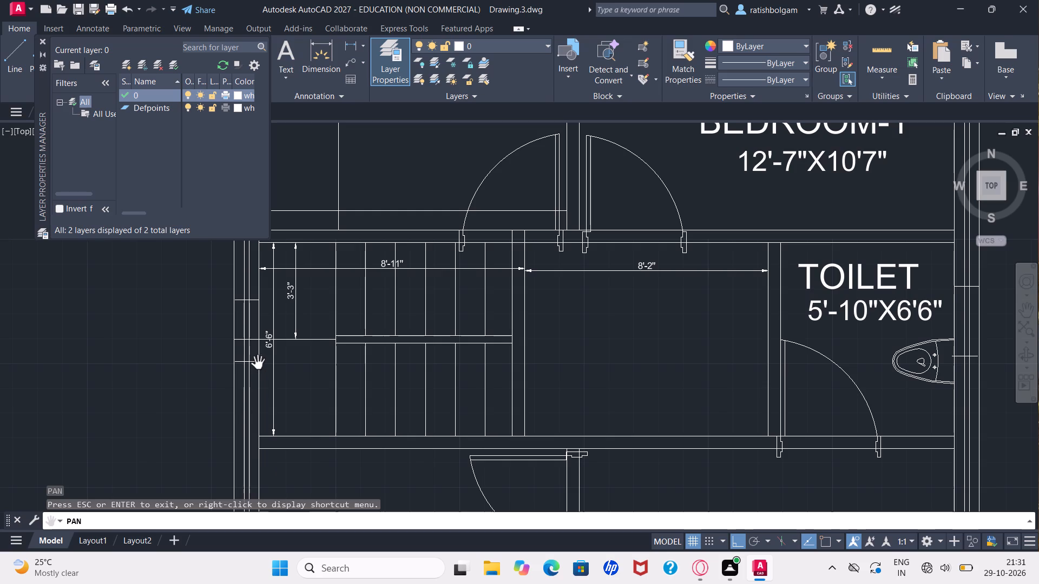
drag(258, 361, 284, 418)
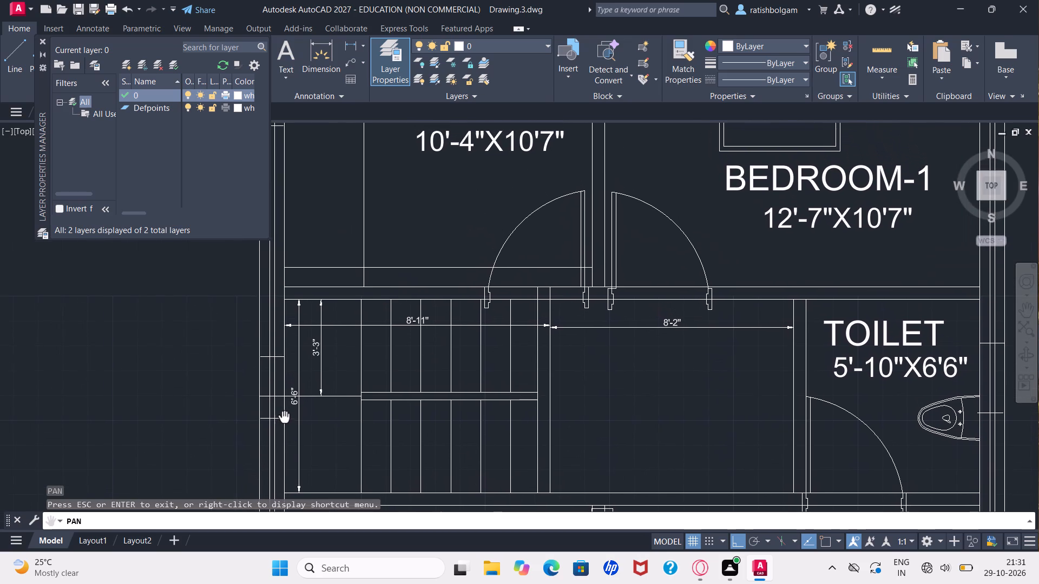
text(tr)
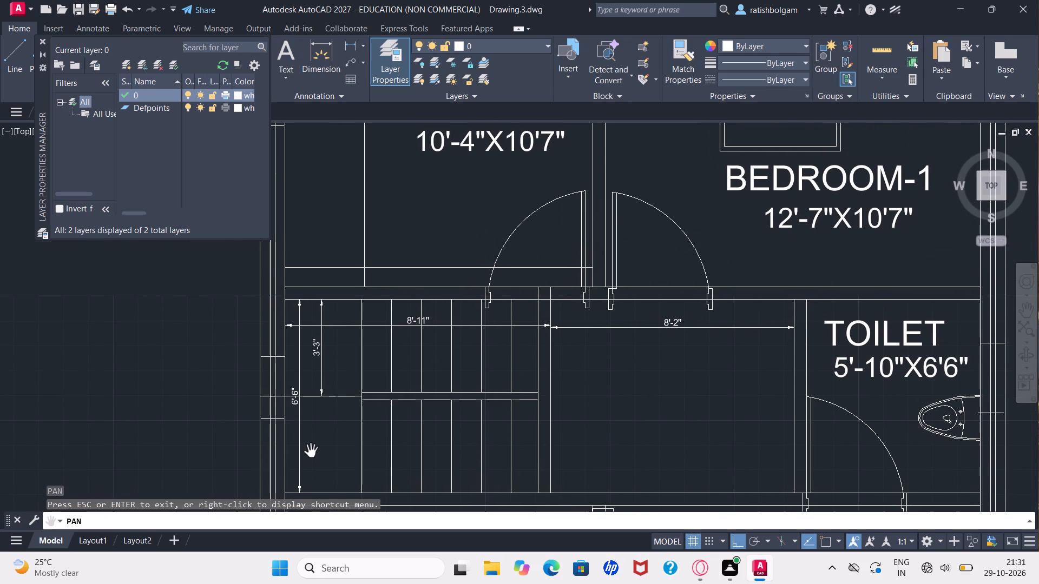
key(Return)
key(Escape)
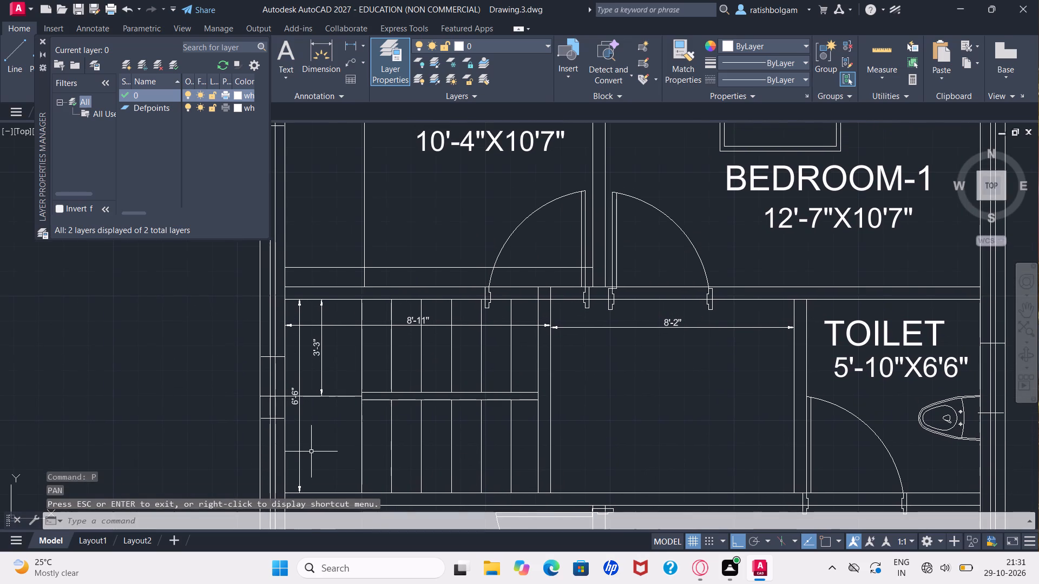
key(Escape)
key(Escape)
key(Escape)
key(Escape)
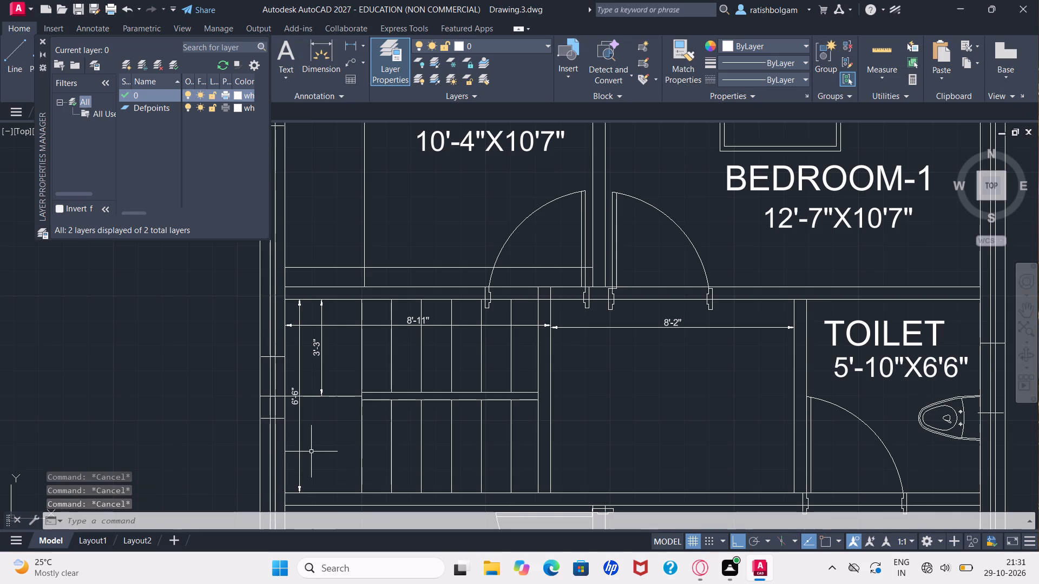
text(tr)
key(Return)
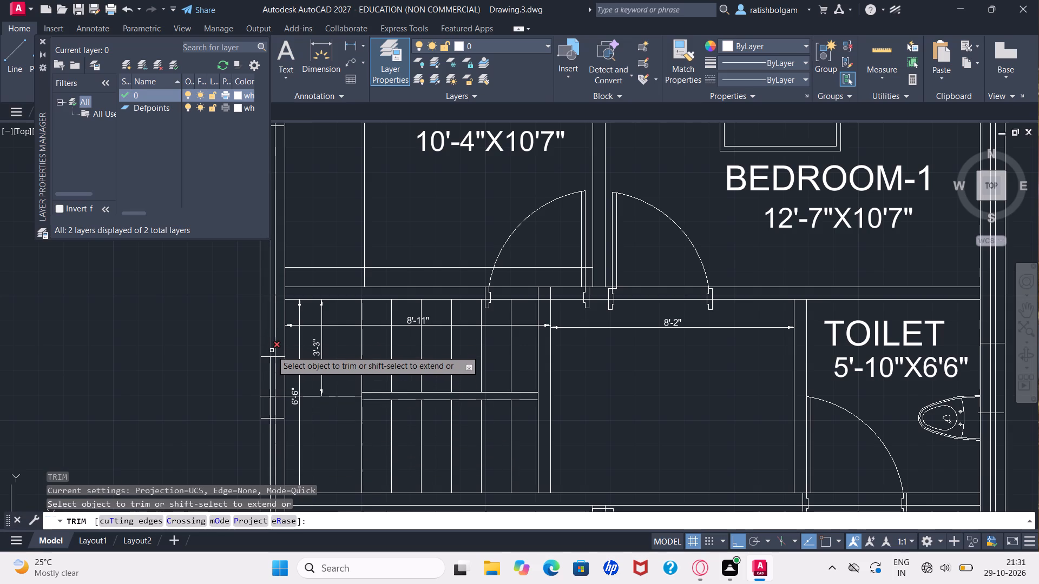
ctrl+scroll(272, 350, up, 3)
ctrl+scroll(272, 350, down, 3)
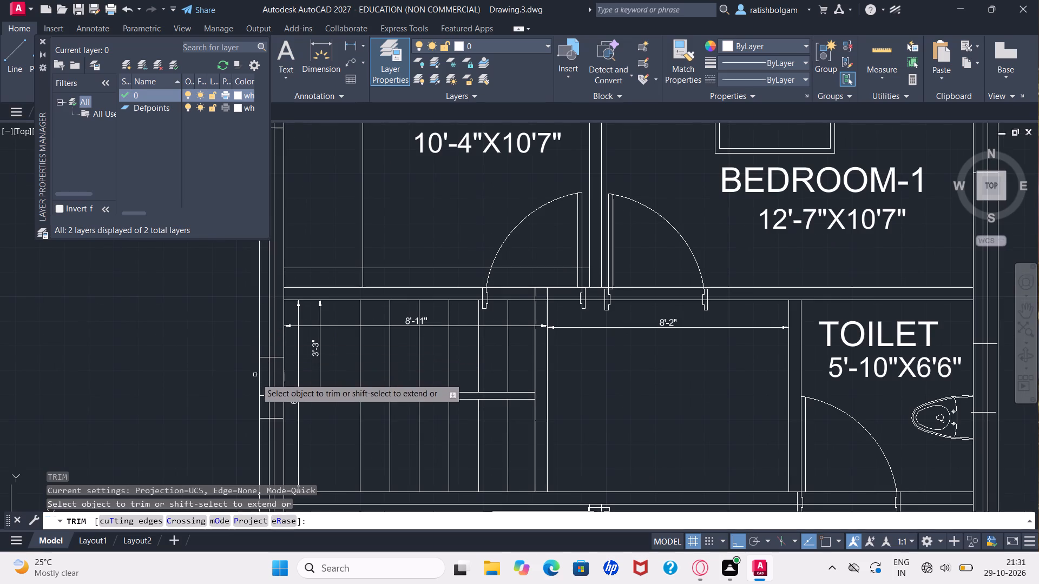
drag(271, 444, 275, 439)
click(275, 439)
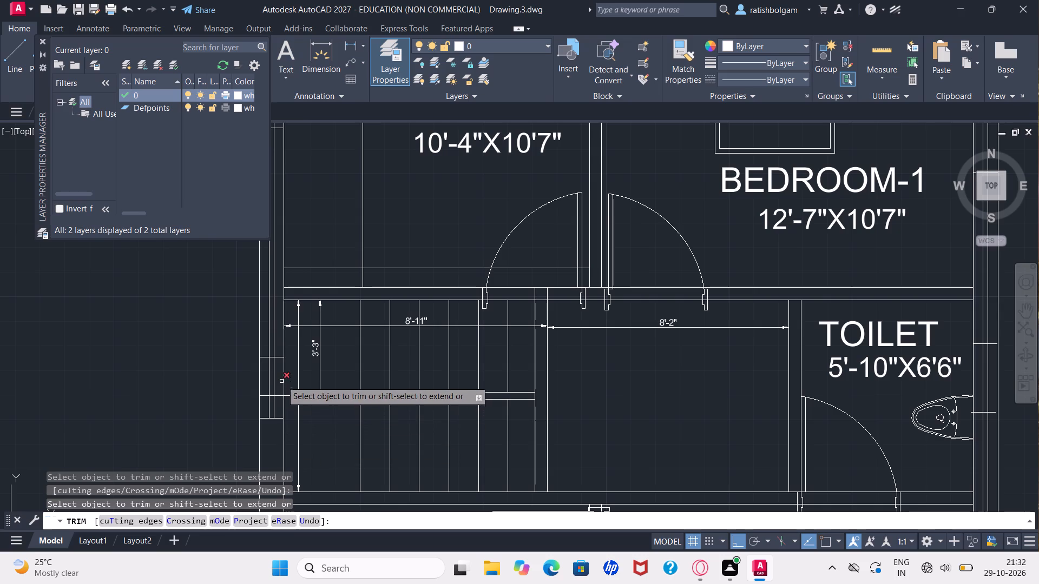
click(275, 328)
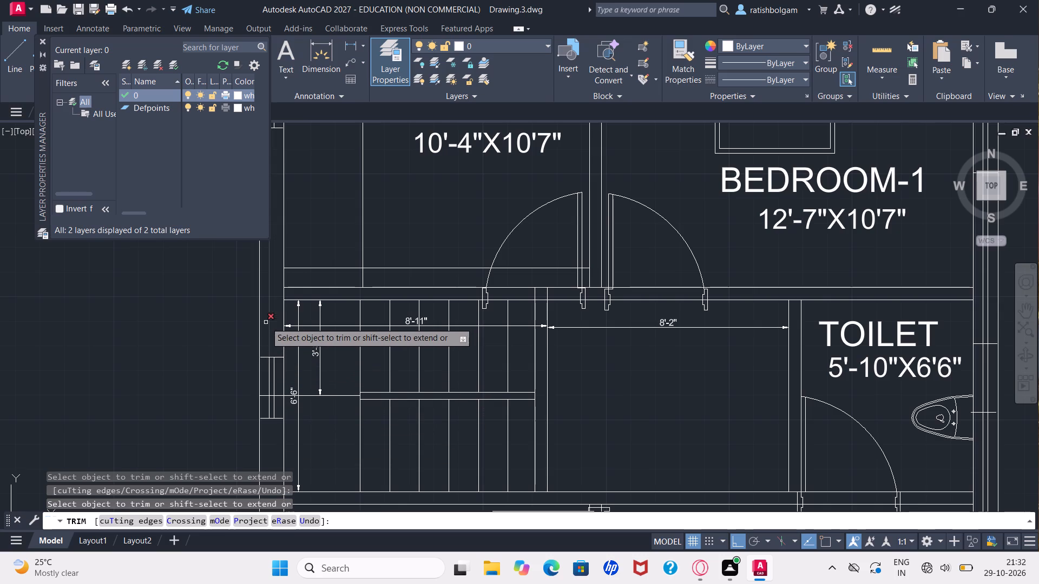
click(269, 322)
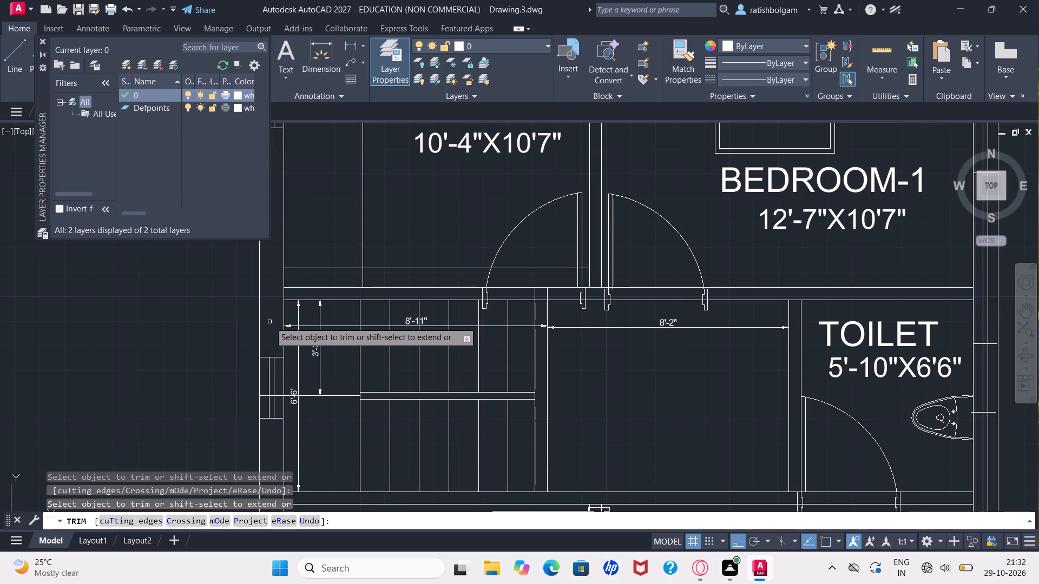
key(Escape)
key(Escape)
key(Escape)
key(Escape)
key(Escape)
key(Escape)
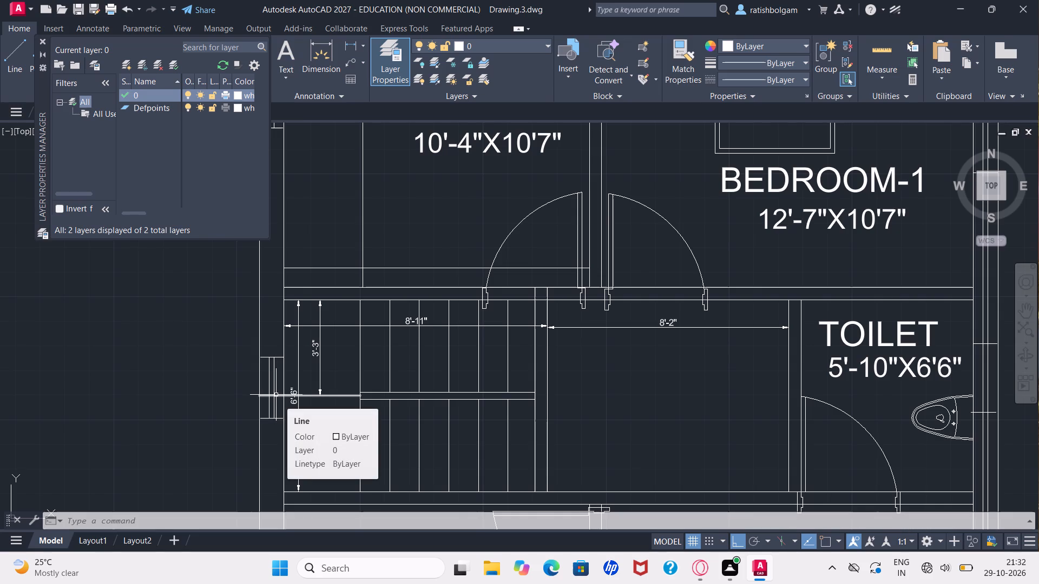
Erase the horizontal line that crosses the staircase's west window and runs to the first stair tread.
click(276, 395)
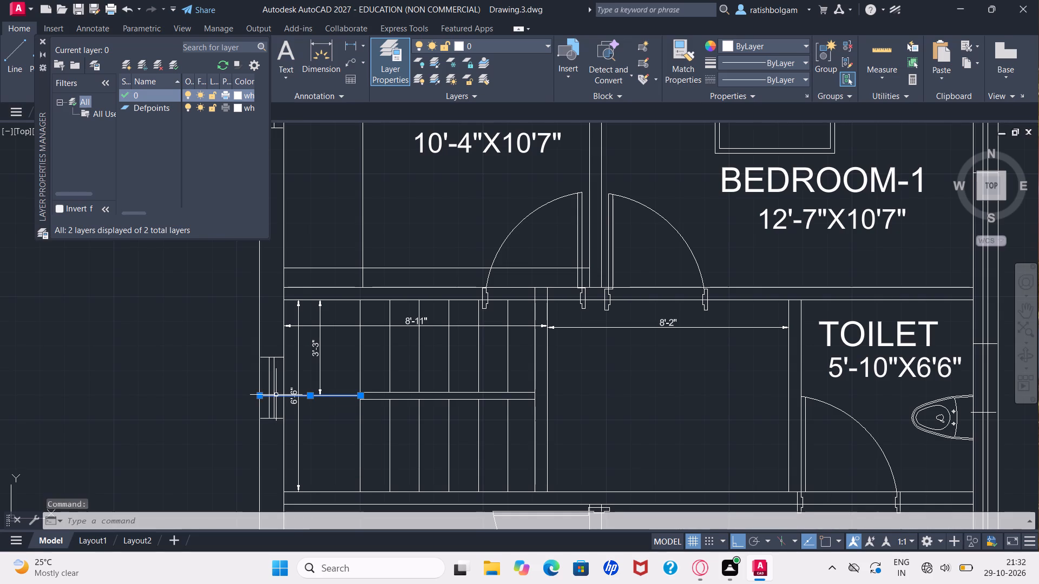
key(Delete)
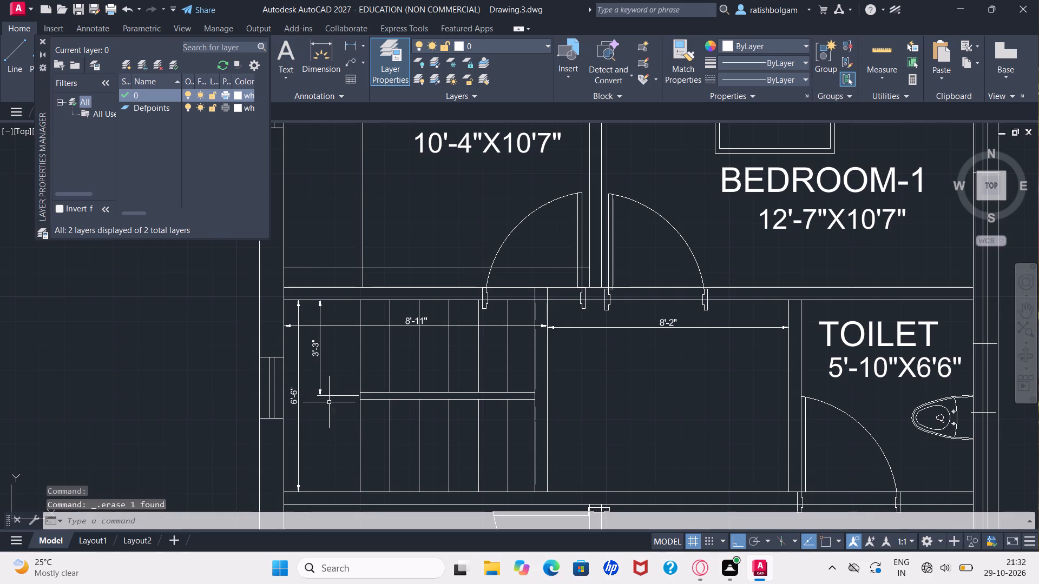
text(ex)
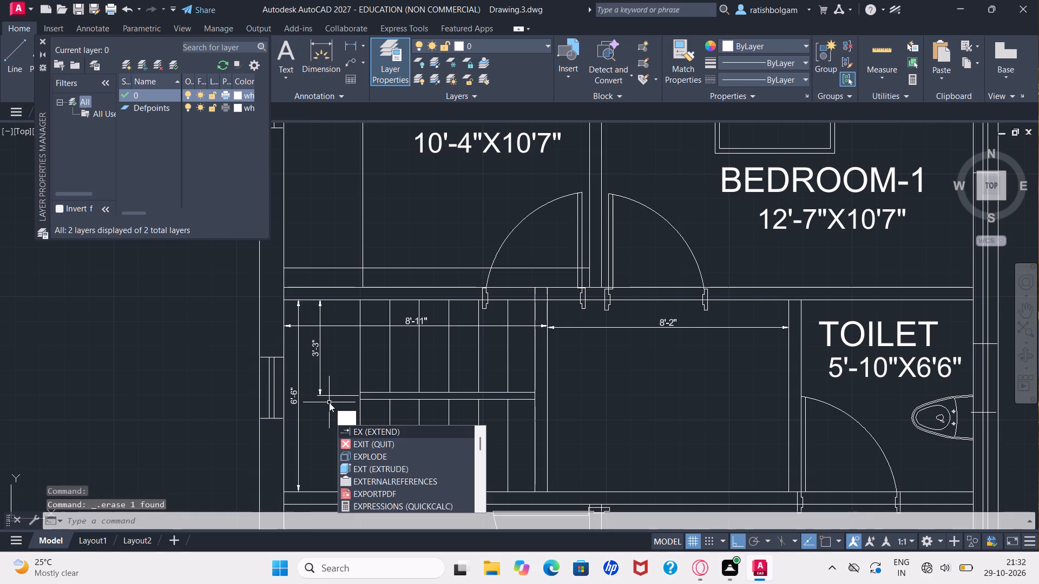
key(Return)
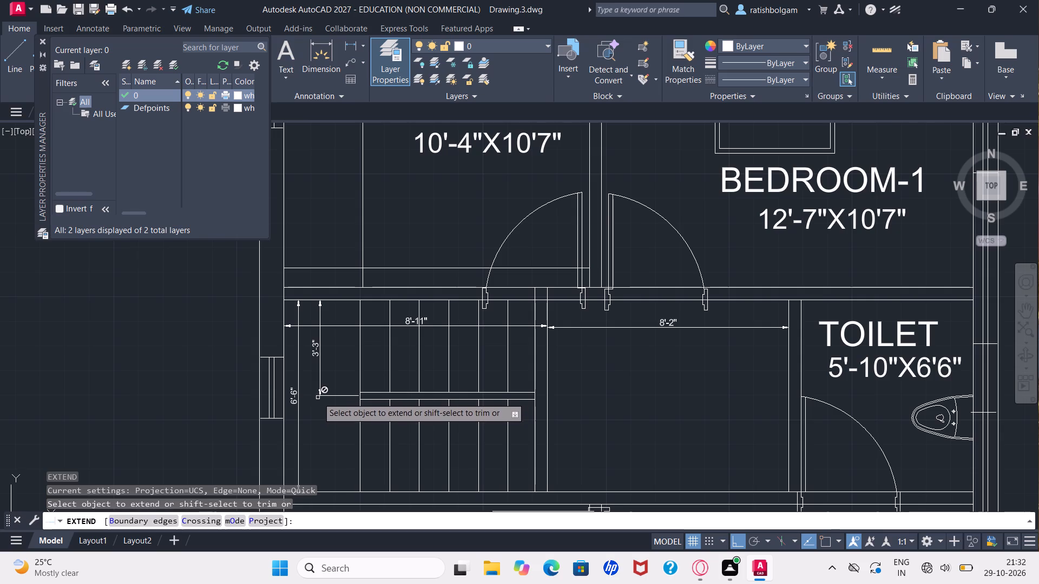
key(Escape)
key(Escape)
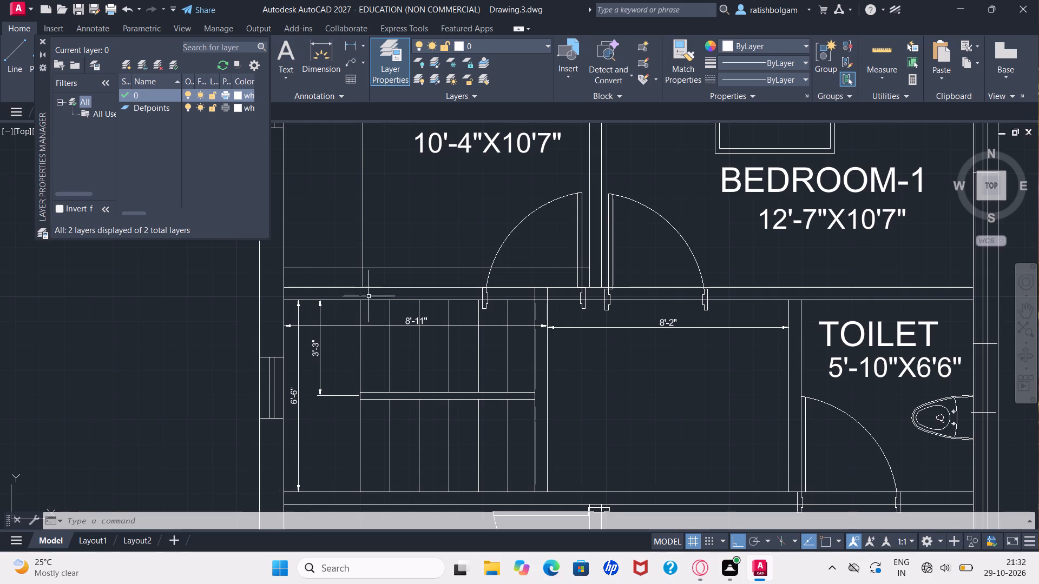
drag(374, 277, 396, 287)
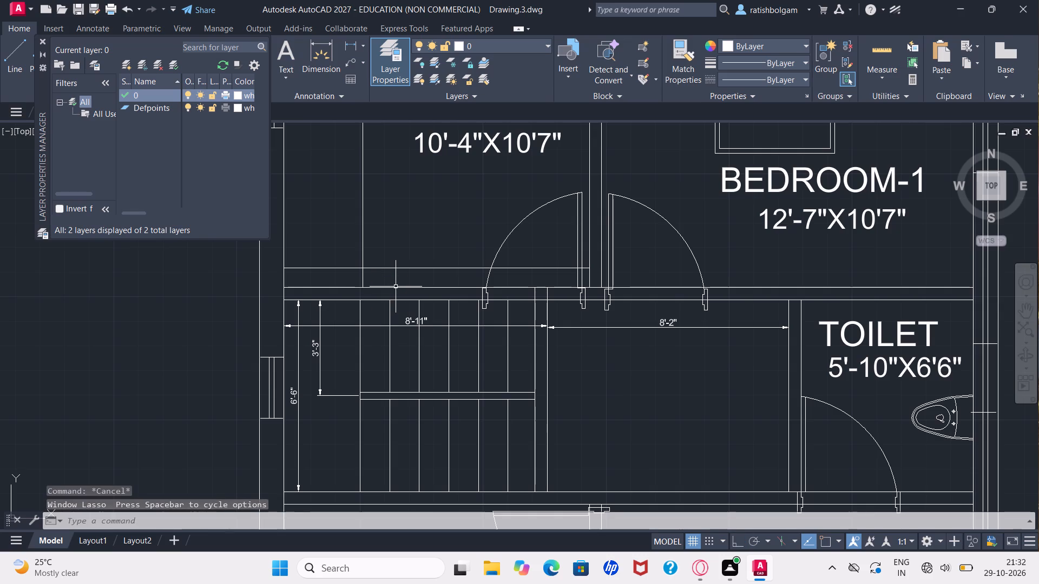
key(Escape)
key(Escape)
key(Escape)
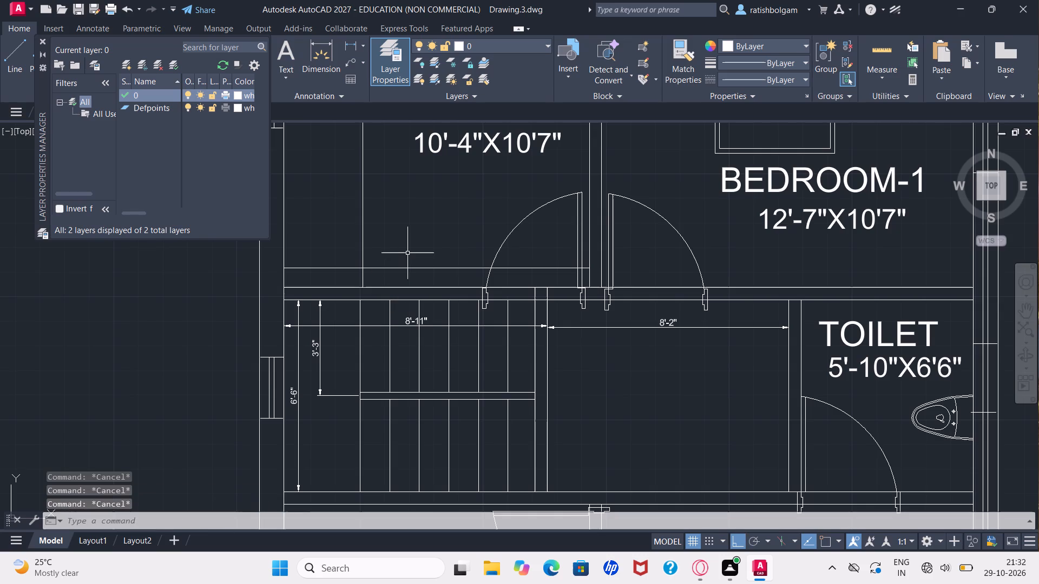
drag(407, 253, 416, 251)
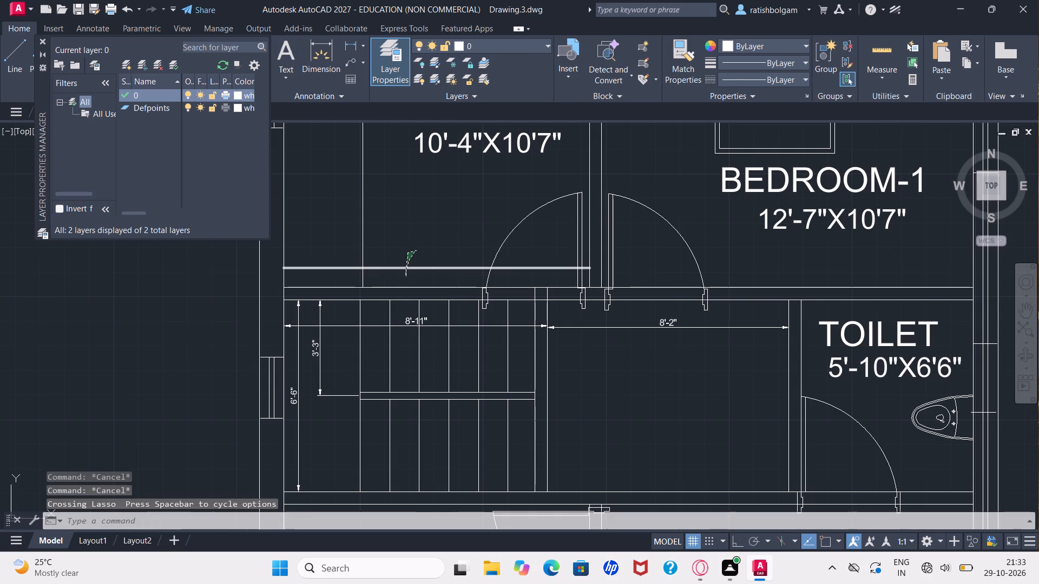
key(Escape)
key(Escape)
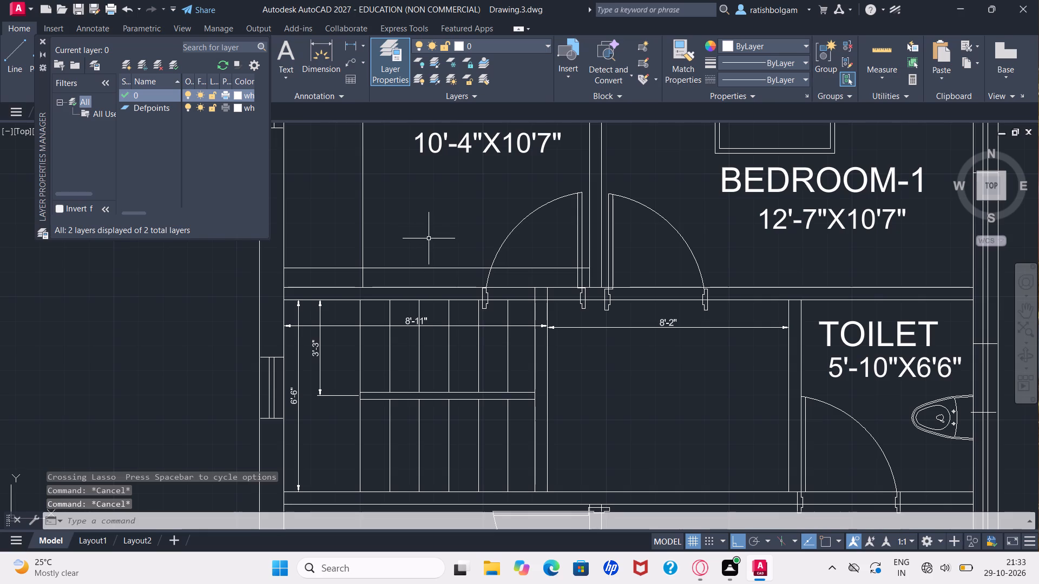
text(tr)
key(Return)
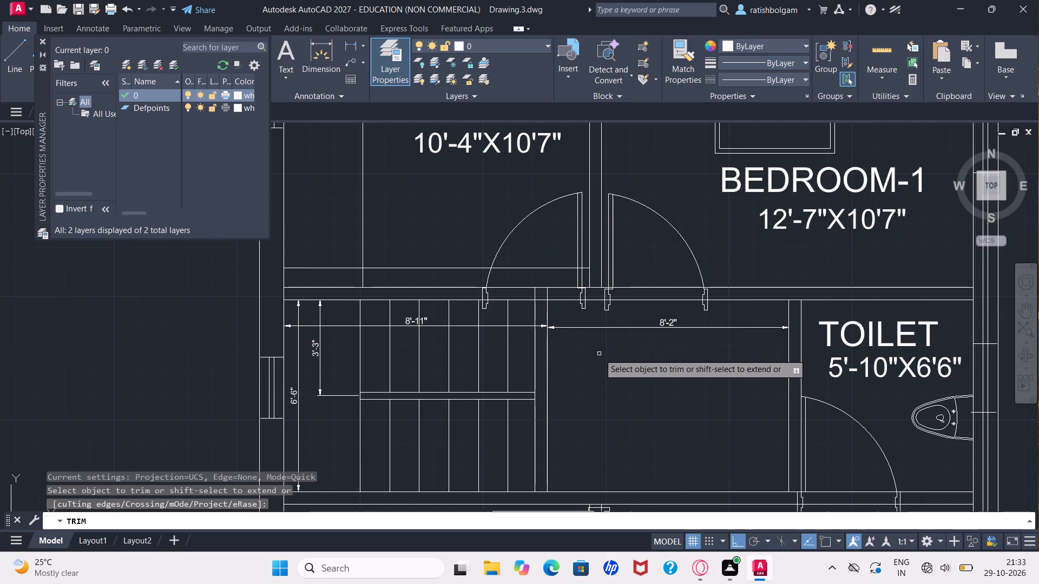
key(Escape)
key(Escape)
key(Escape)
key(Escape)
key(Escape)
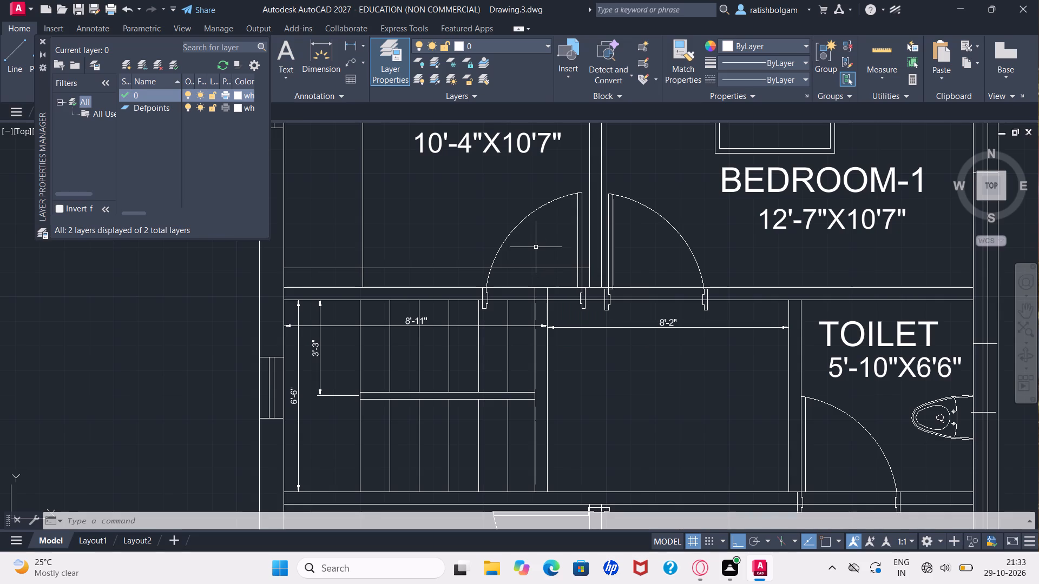
Erase the hatch and the horizontal line beneath it along the south side of the Kitchen.
ctrl+scroll(536, 247, down, 2)
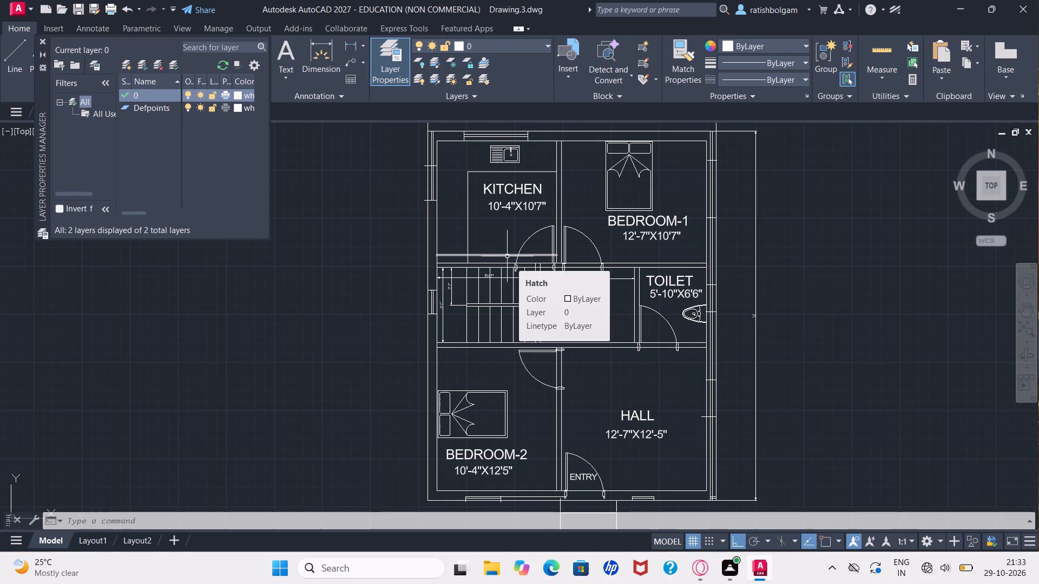
click(507, 256)
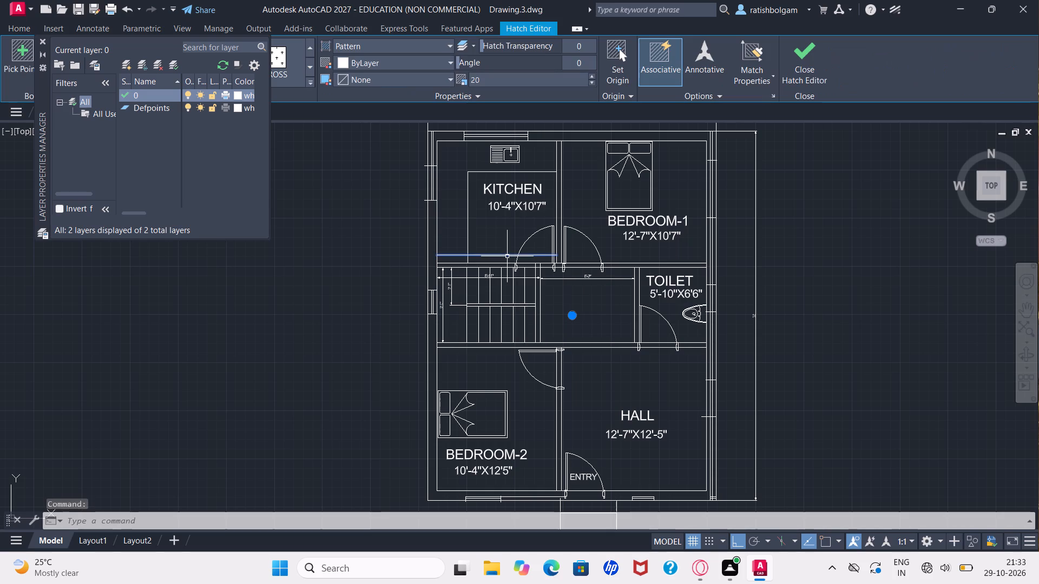
key(Delete)
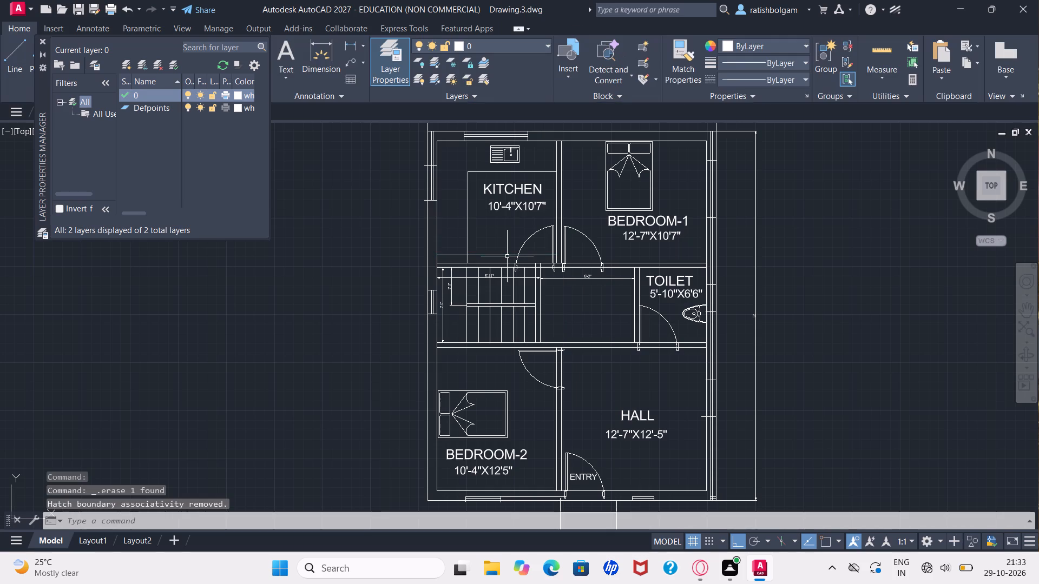
click(496, 255)
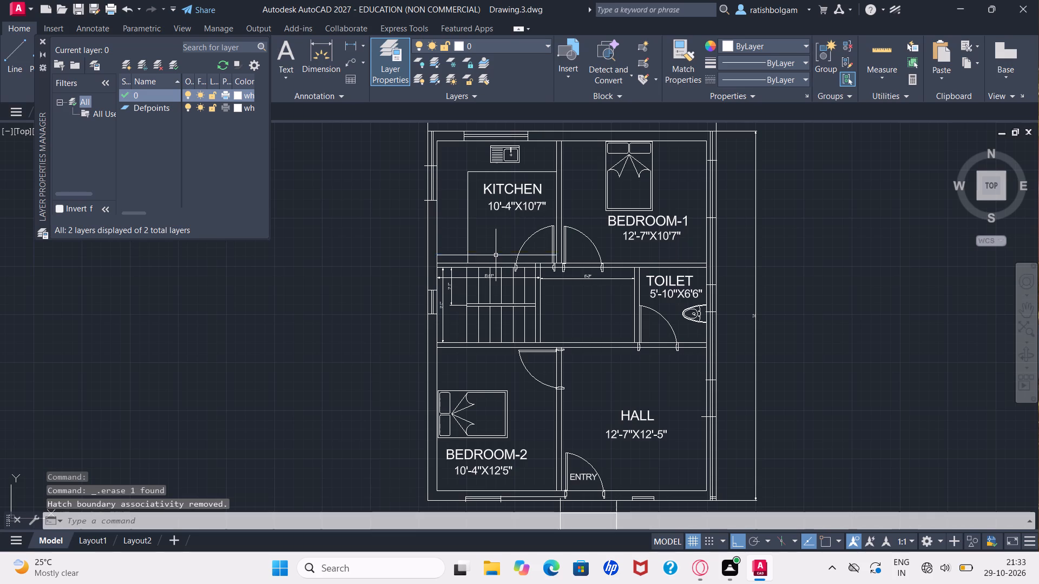
key(Delete)
key(Delete)
key(Delete)
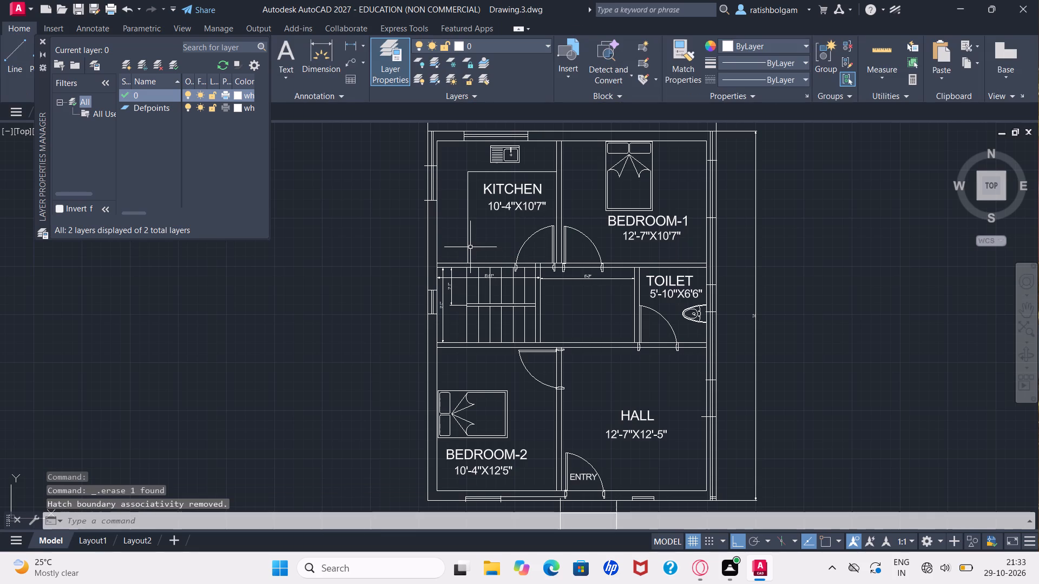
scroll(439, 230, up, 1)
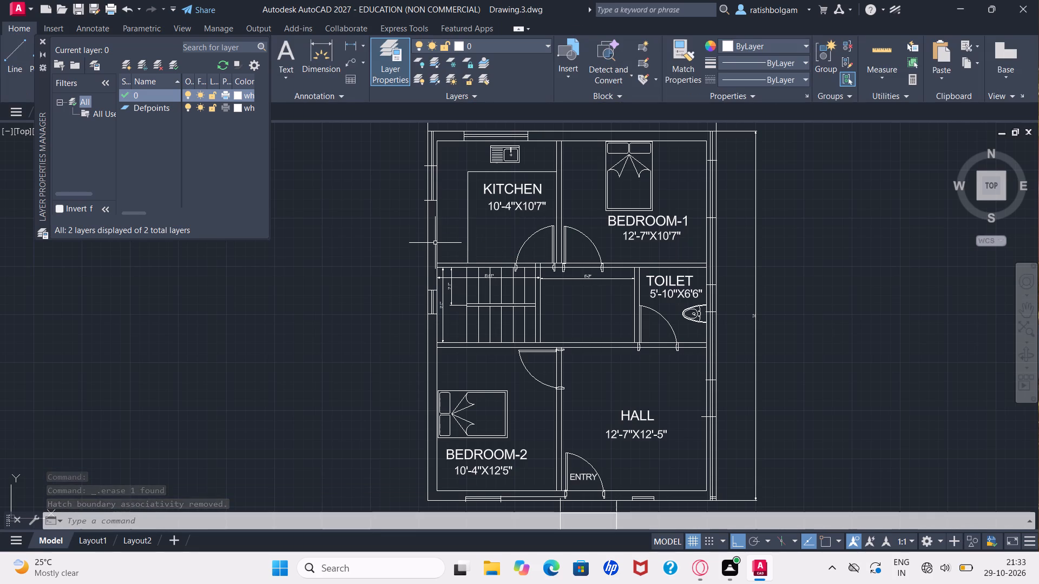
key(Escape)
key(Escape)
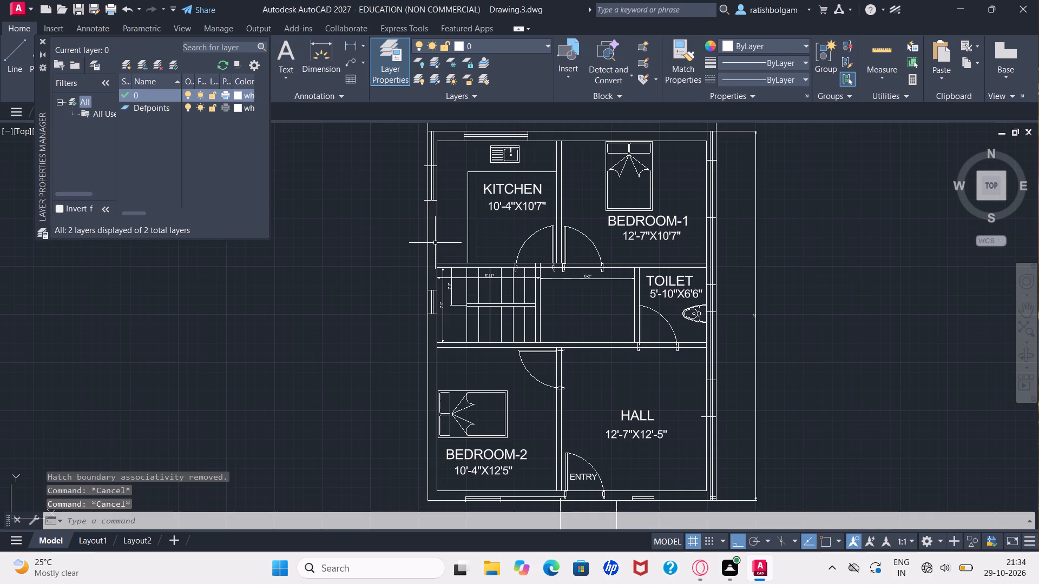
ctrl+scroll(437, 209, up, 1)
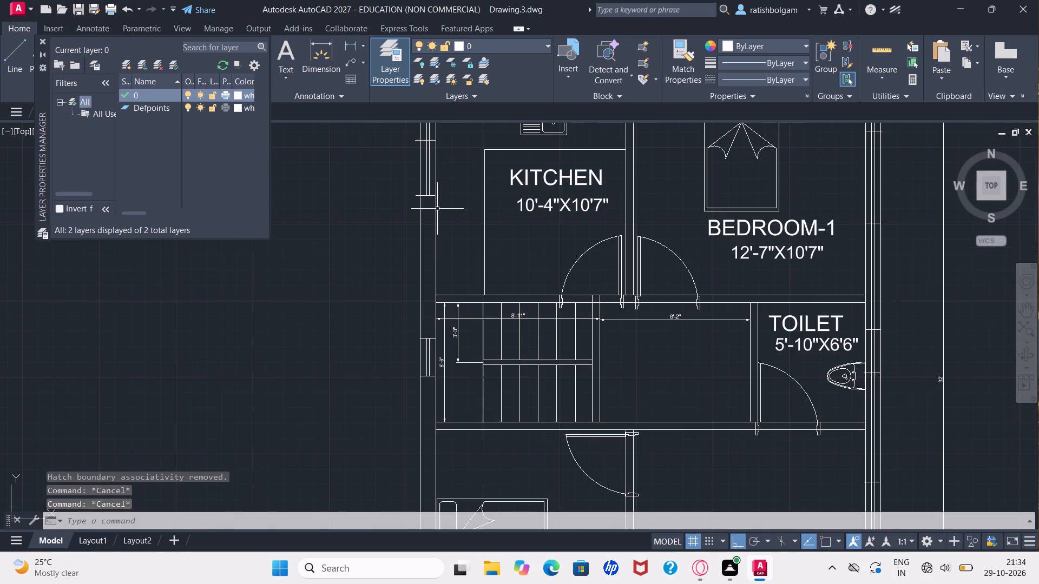
Trim the ends of the Kitchen west window's two horizontal end lines that project outside the outer wall.
key(p)
key(Return)
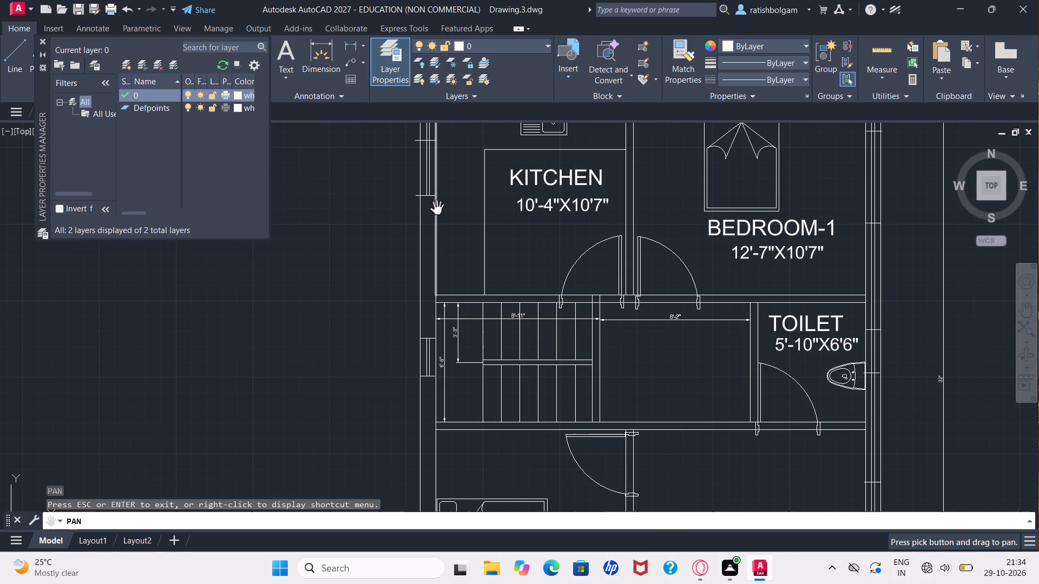
drag(438, 204, 450, 394)
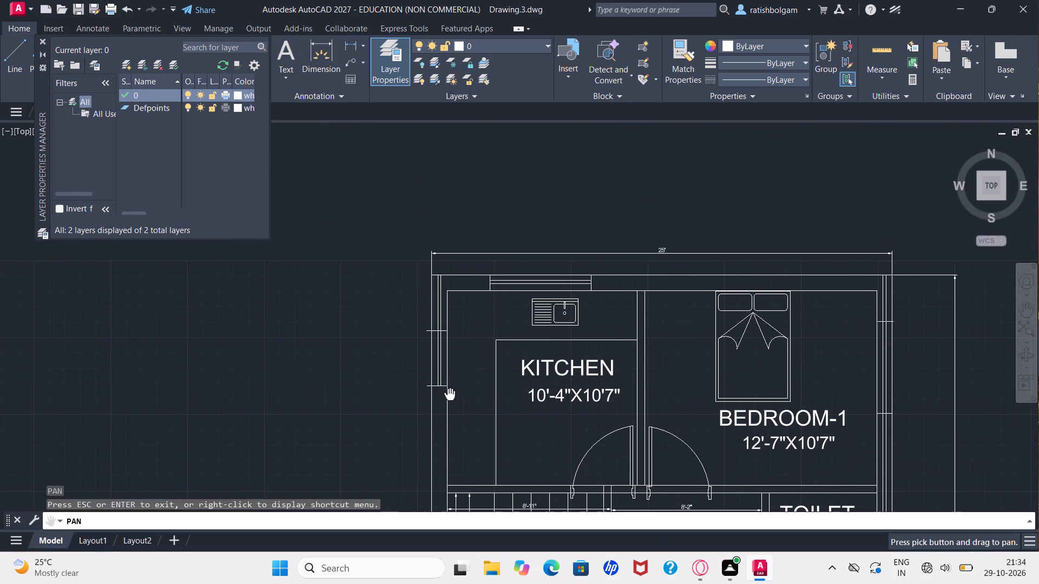
ctrl+scroll(450, 394, up, 2)
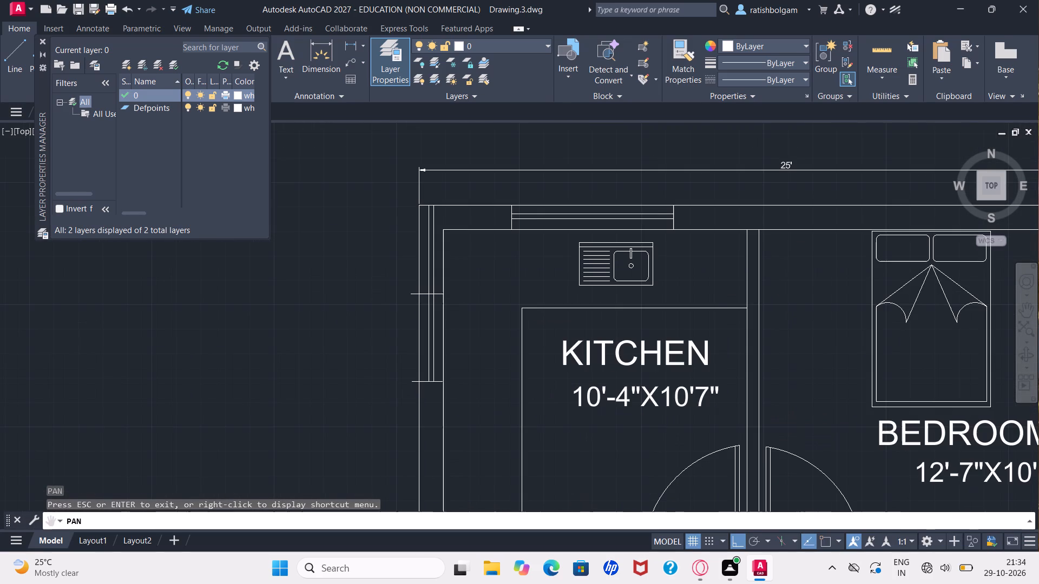
key(Escape)
key(Escape)
text(tr)
key(Return)
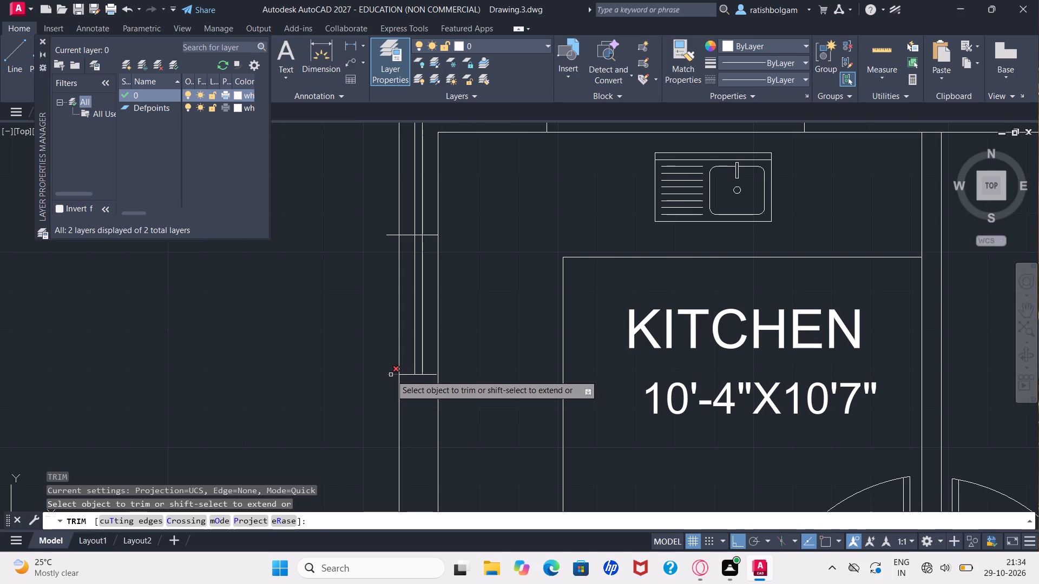
click(391, 375)
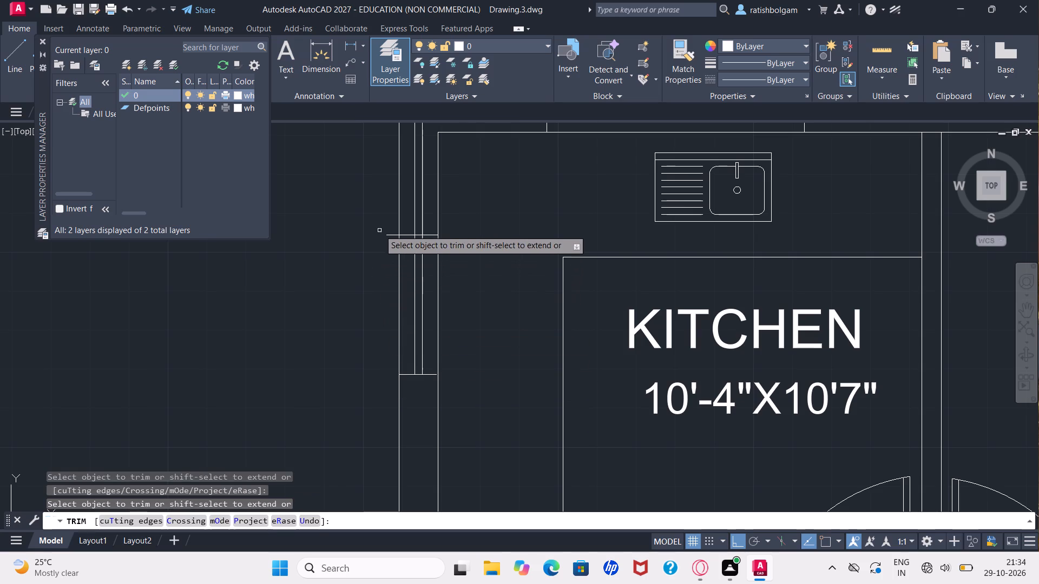
click(387, 235)
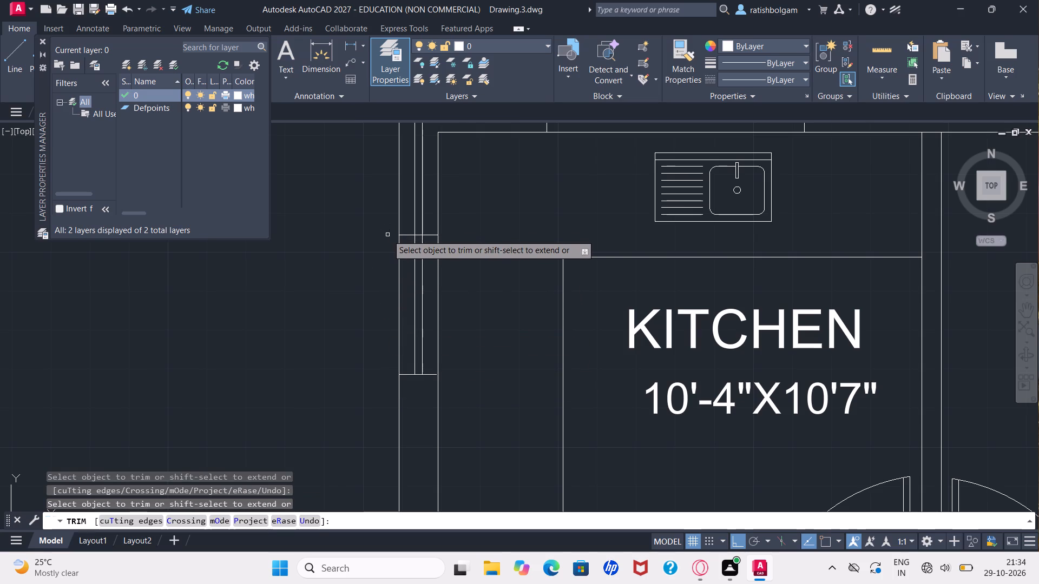
key(Escape)
key(Escape)
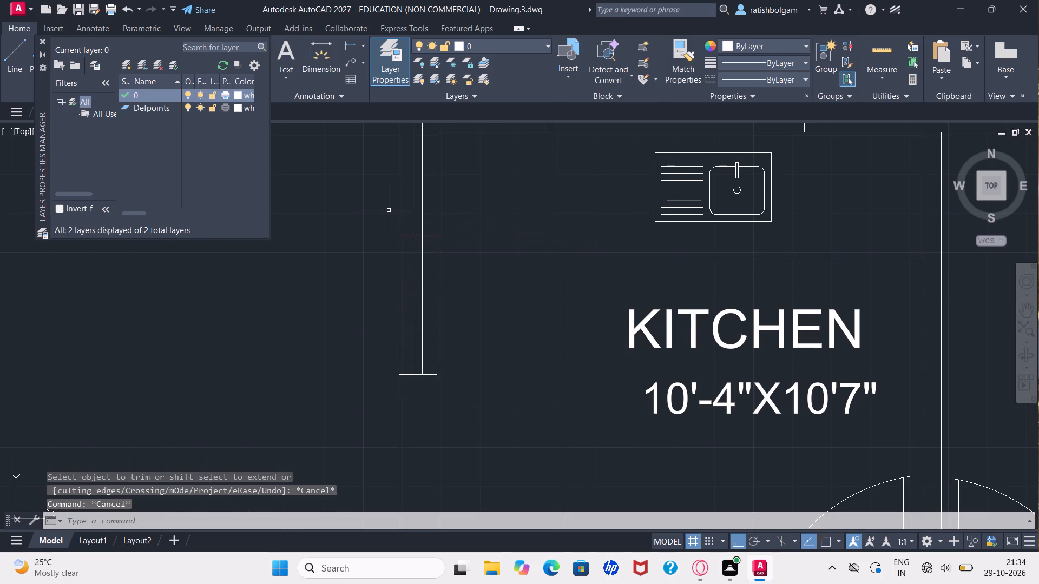
drag(536, 203, 536, 221)
key(Escape)
key(Escape)
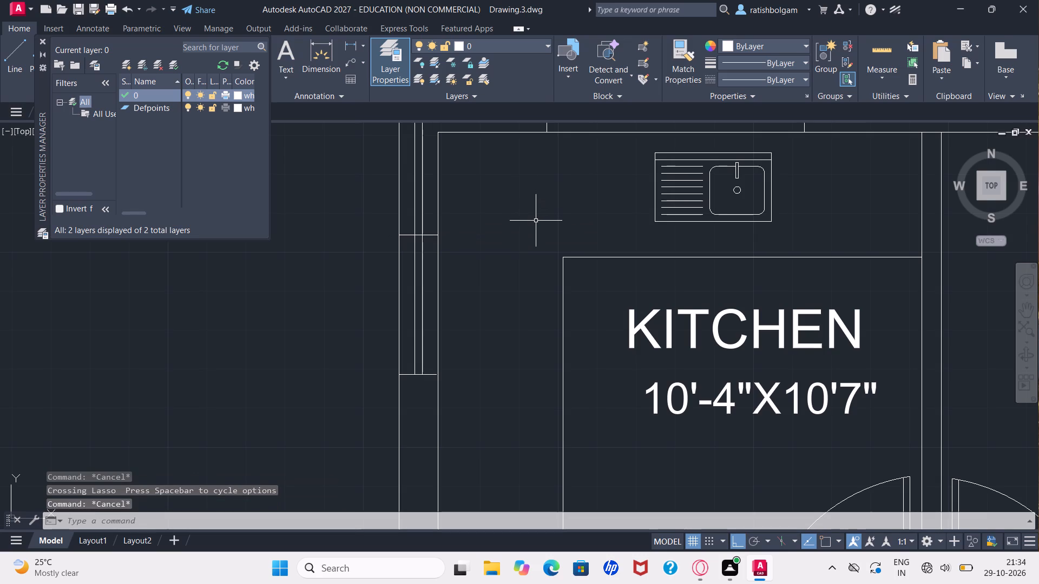
Trim the two middle lines of the west outer wall between the Kitchen window and the house's northwest corner.
key(p)
key(Return)
drag(537, 208, 525, 370)
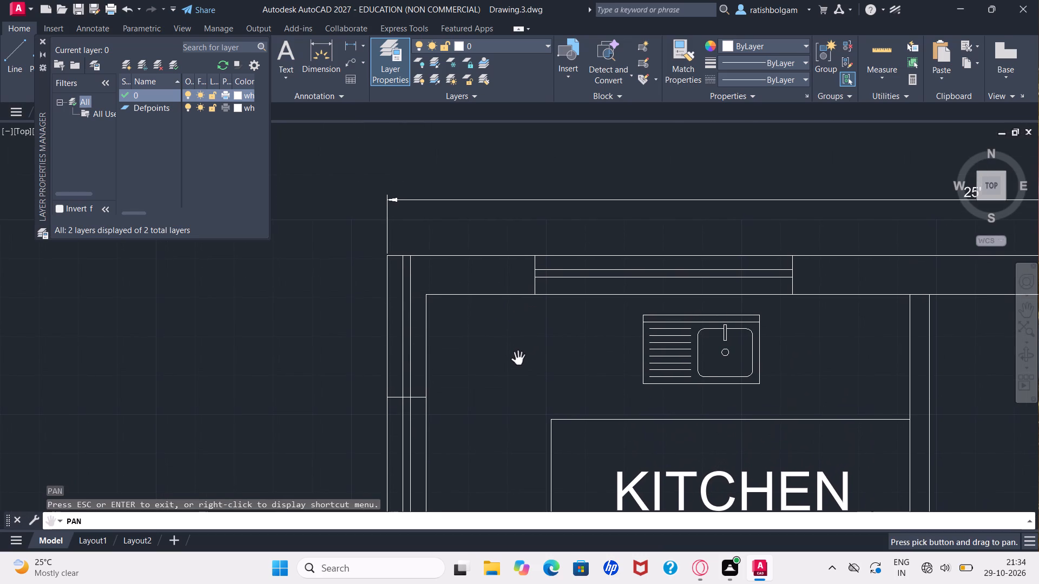
key(Escape)
text(tr)
key(Return)
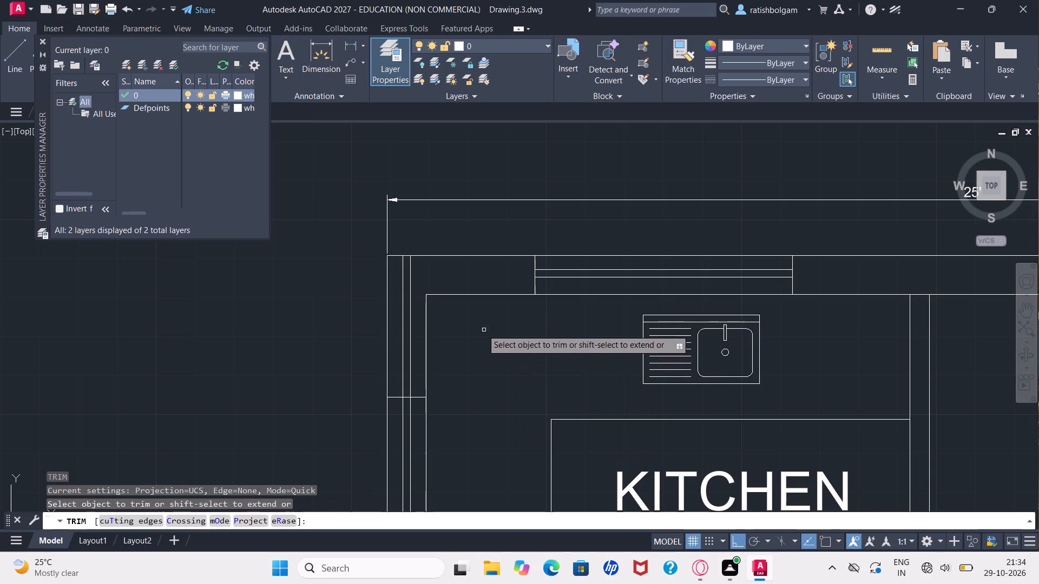
drag(412, 282, 403, 282)
click(403, 282)
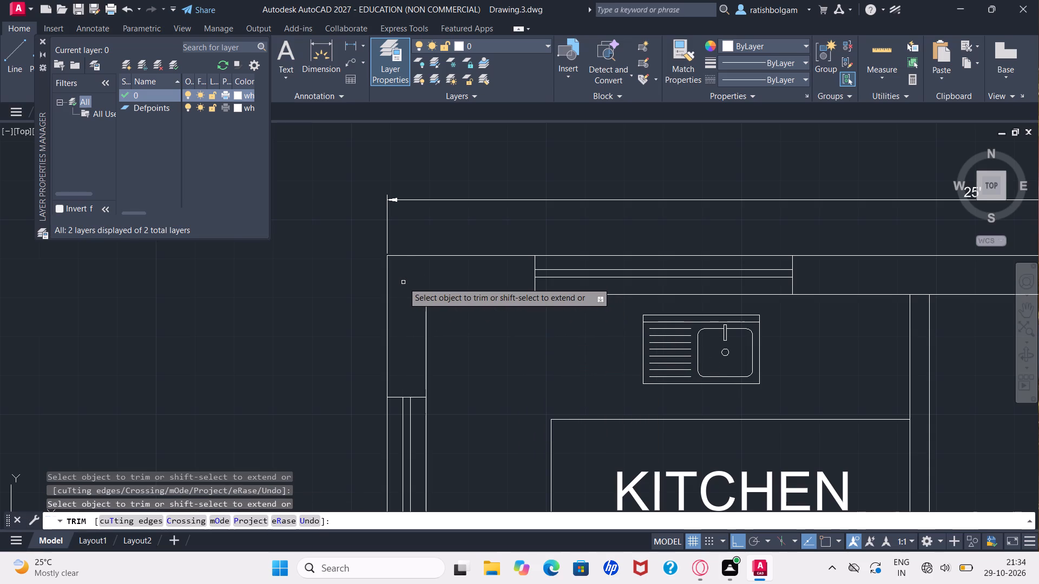
key(Escape)
key(Escape)
key(Escape)
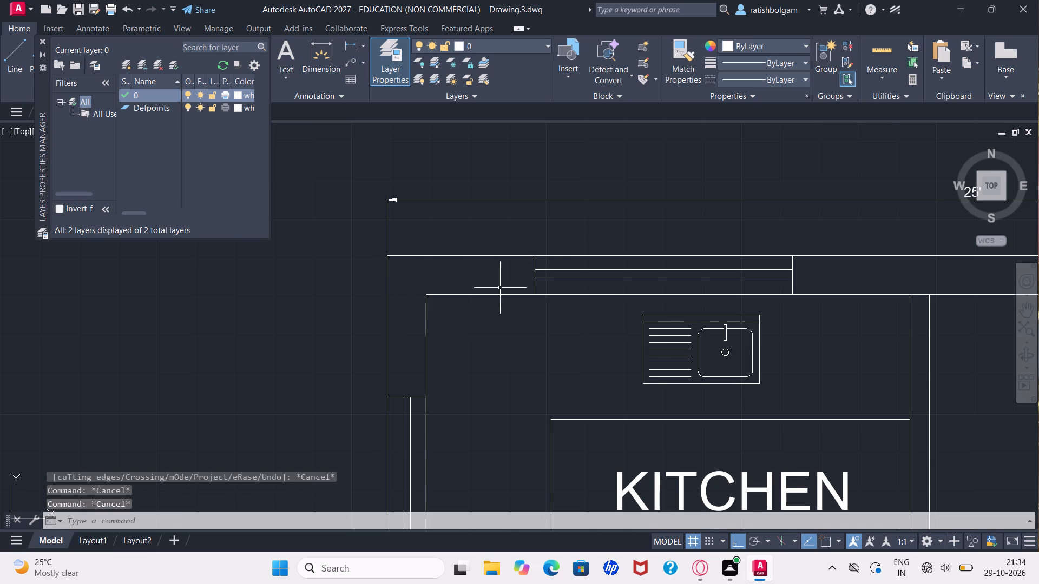
Trim the two middle lines of the east outer wall between the Bedroom-1 window and the house's northeast corner.
ctrl+scroll(591, 298, down, 3)
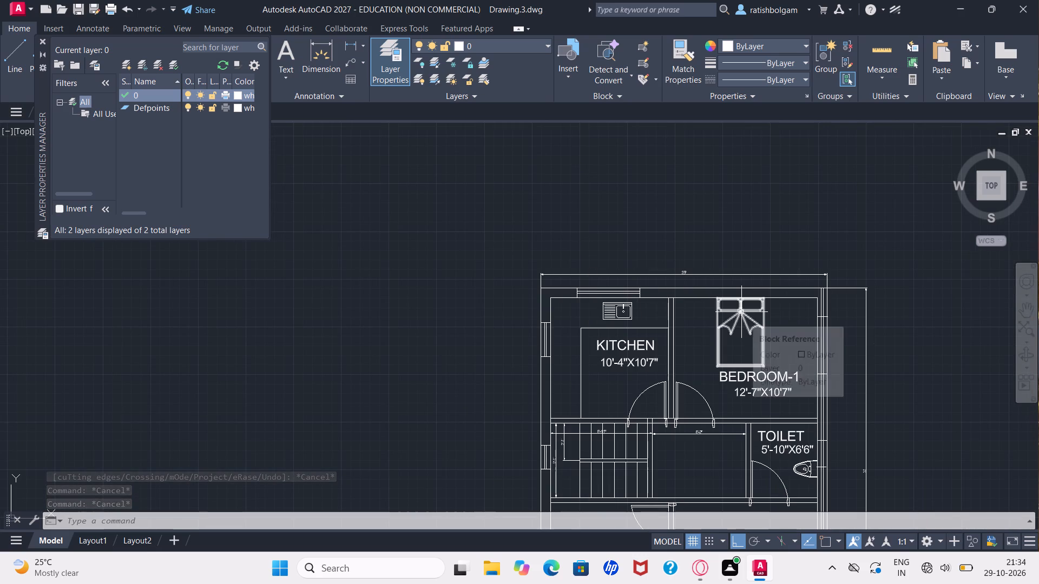
ctrl+scroll(811, 350, up, 4)
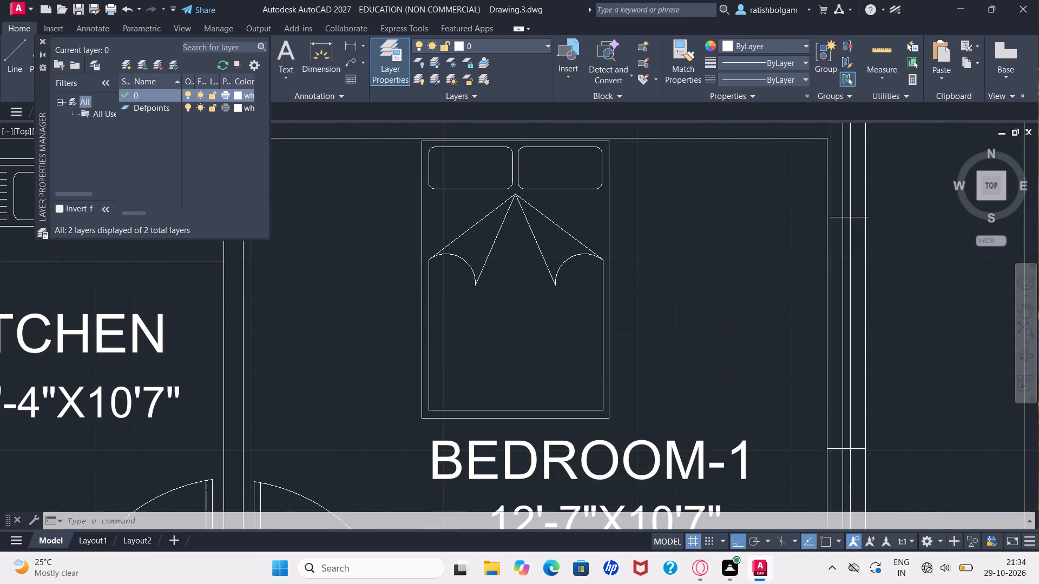
ctrl+scroll(822, 339, down, 1)
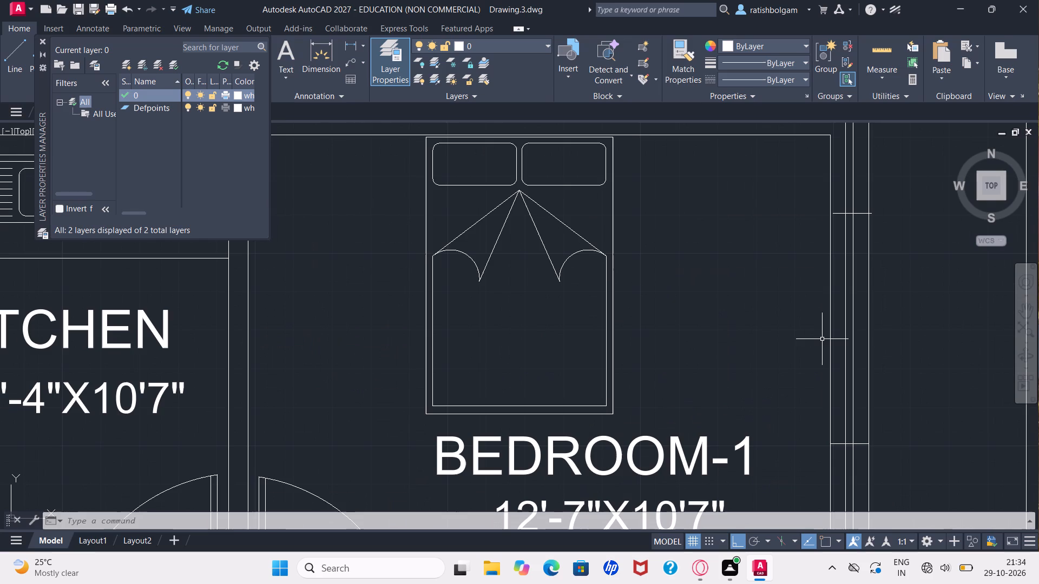
ctrl+scroll(822, 339, down, 1)
text(tr)
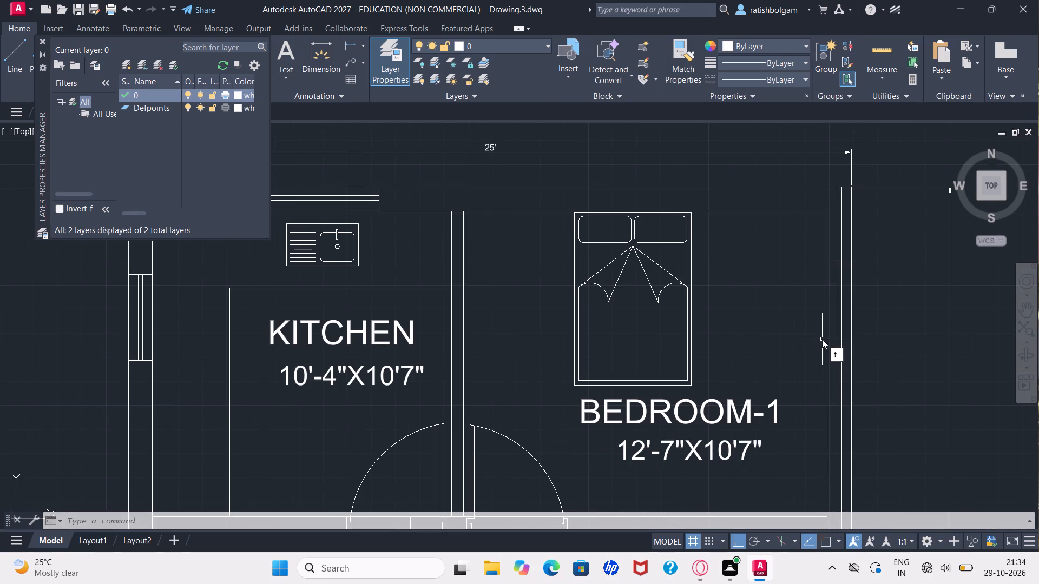
key(Return)
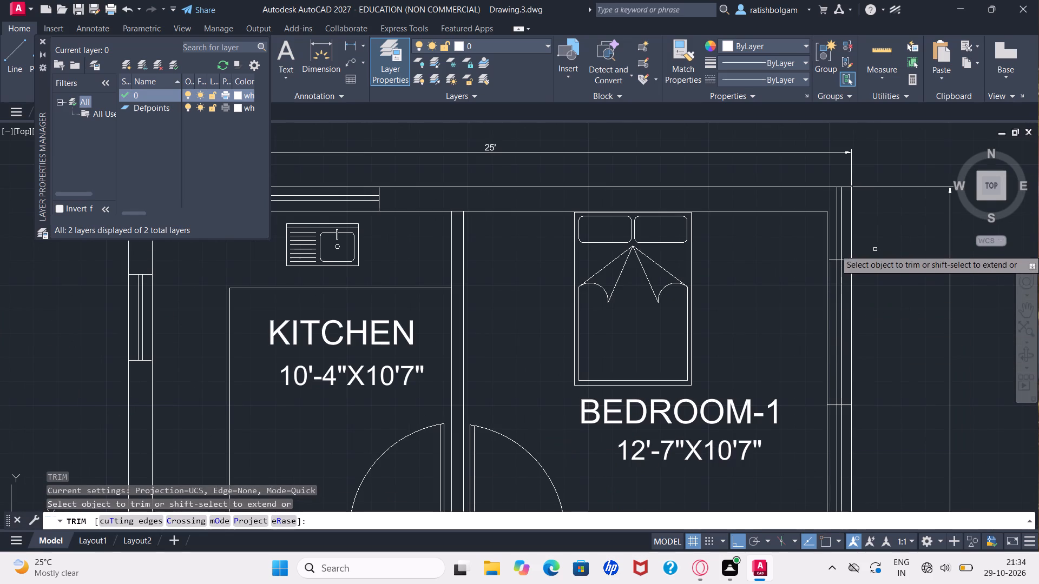
click(843, 229)
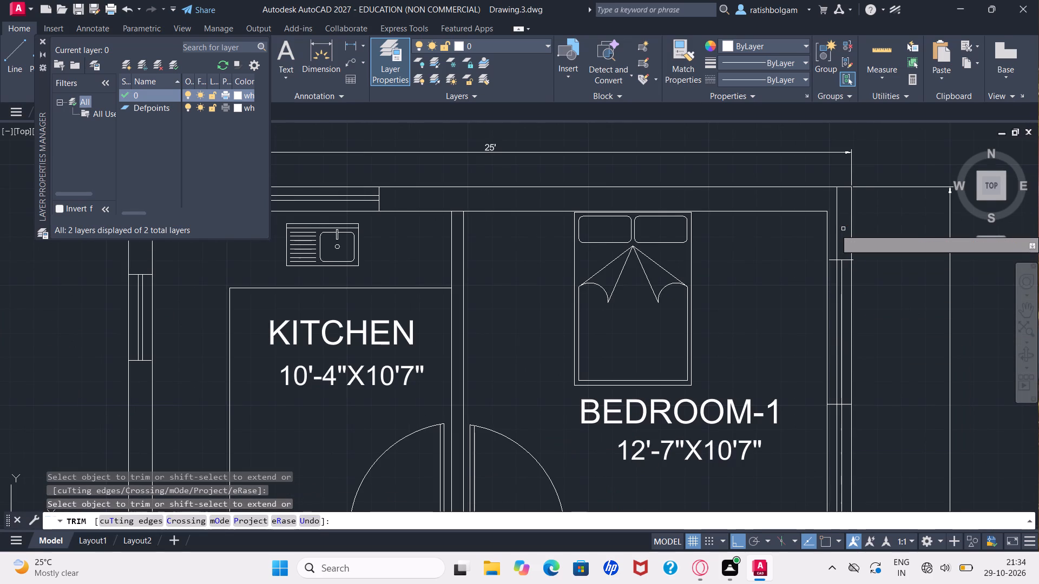
click(838, 230)
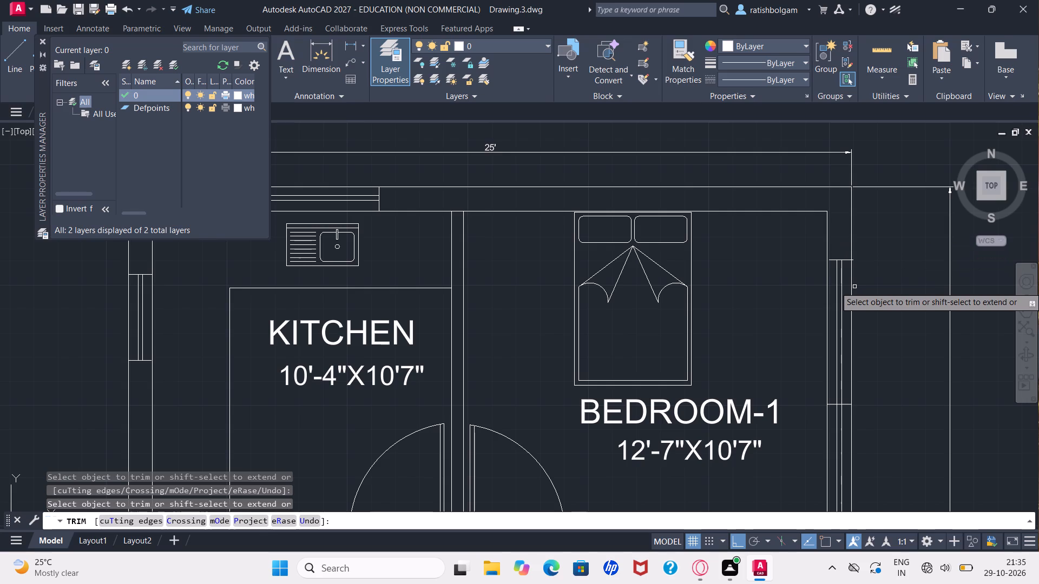
click(863, 402)
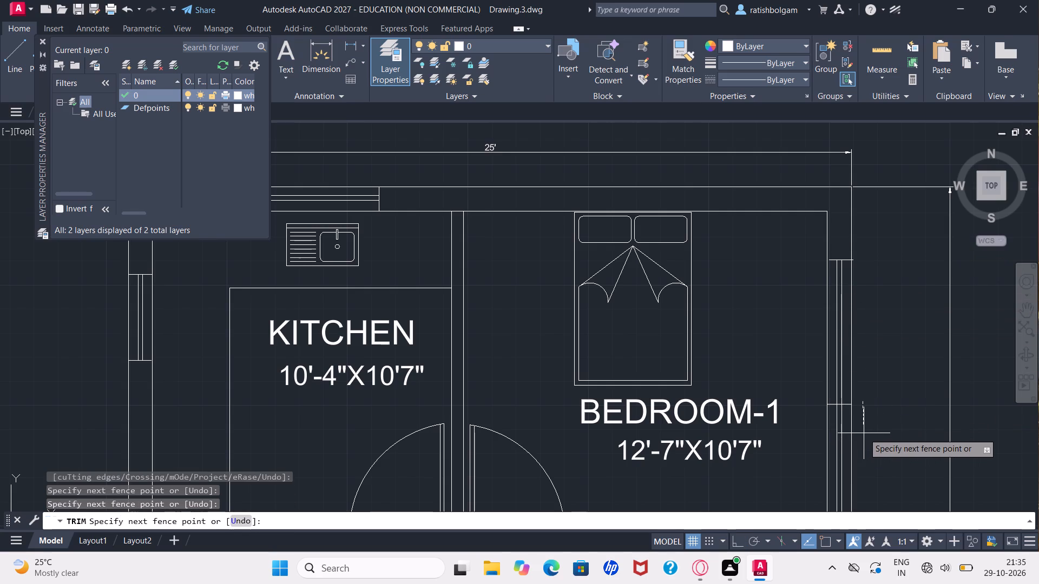
key(Escape)
key(Escape)
key(Escape)
key(Escape)
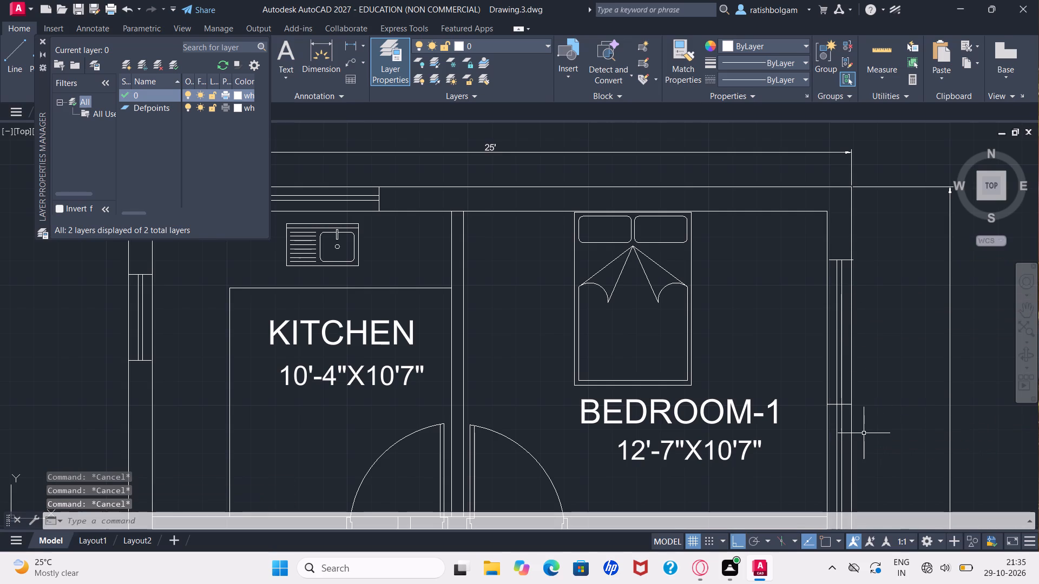
Trim the two middle lines of the east outer wall between the Bedroom-1 window and the Toilet window.
key(p)
key(Return)
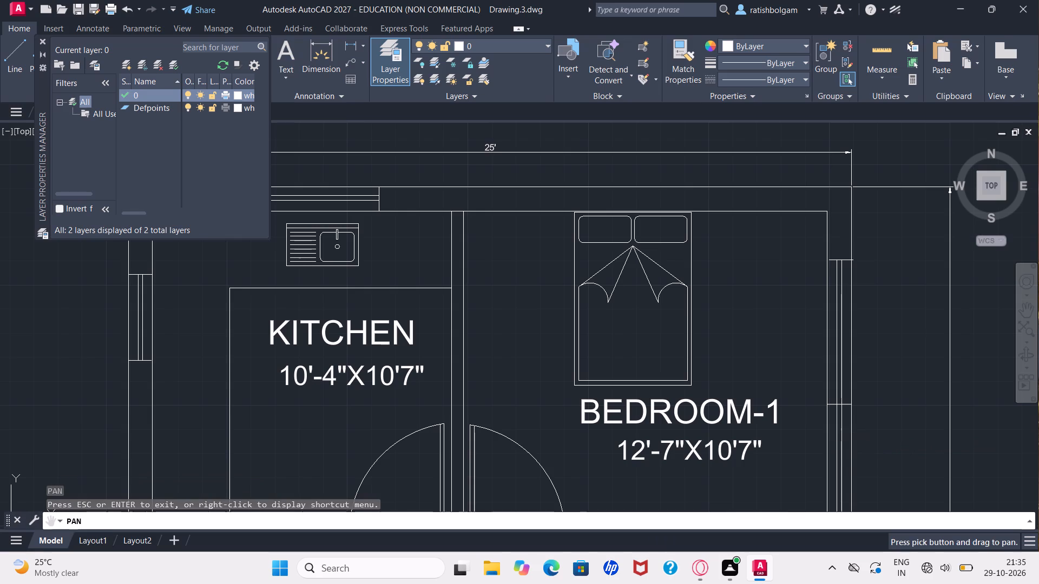
drag(792, 454, 698, 282)
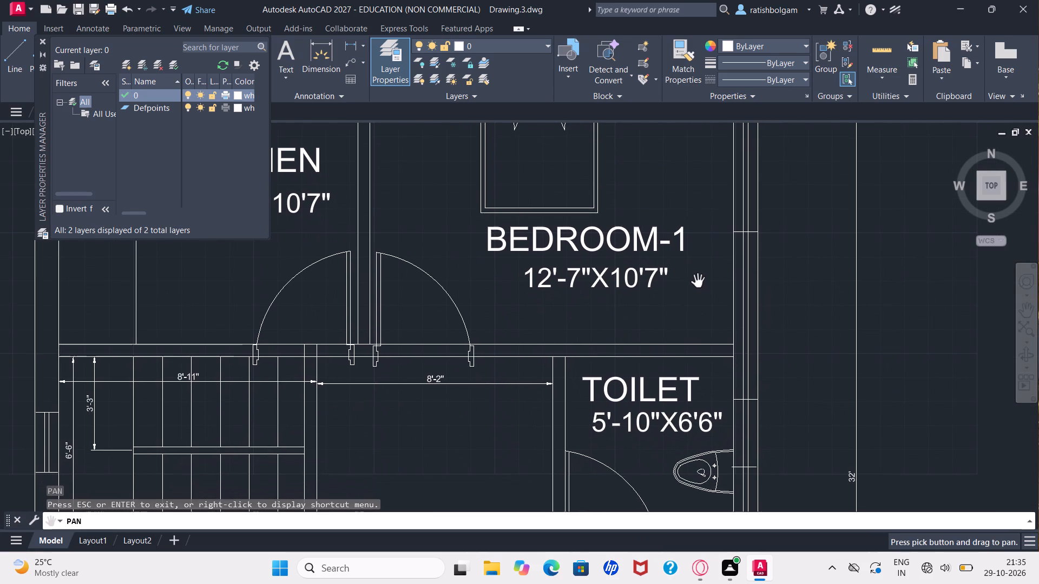
key(Escape)
key(Escape)
key(Escape)
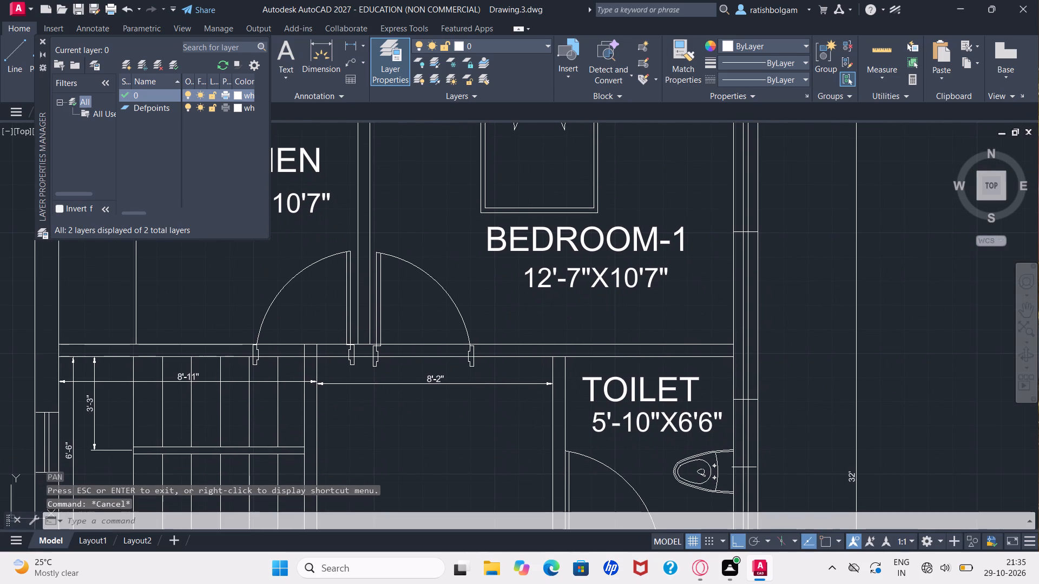
text(tr)
key(Return)
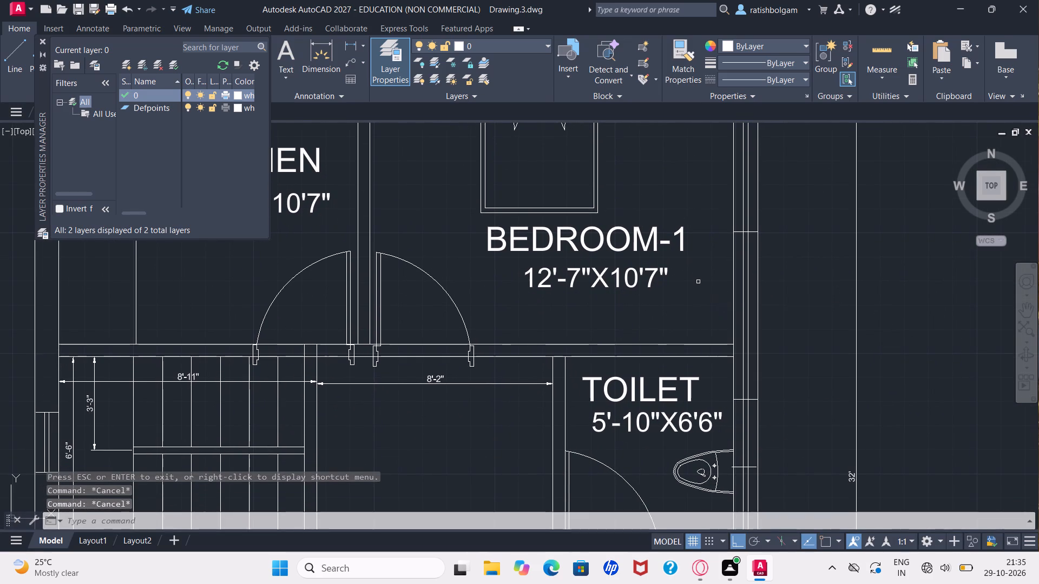
drag(742, 278, 748, 274)
click(748, 274)
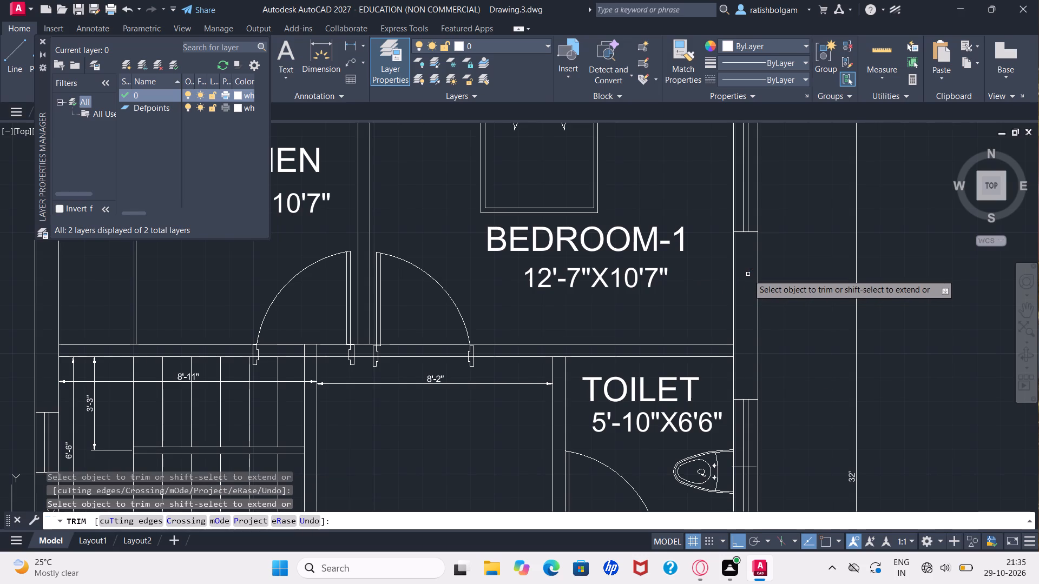
key(Escape)
key(Escape)
key(Escape)
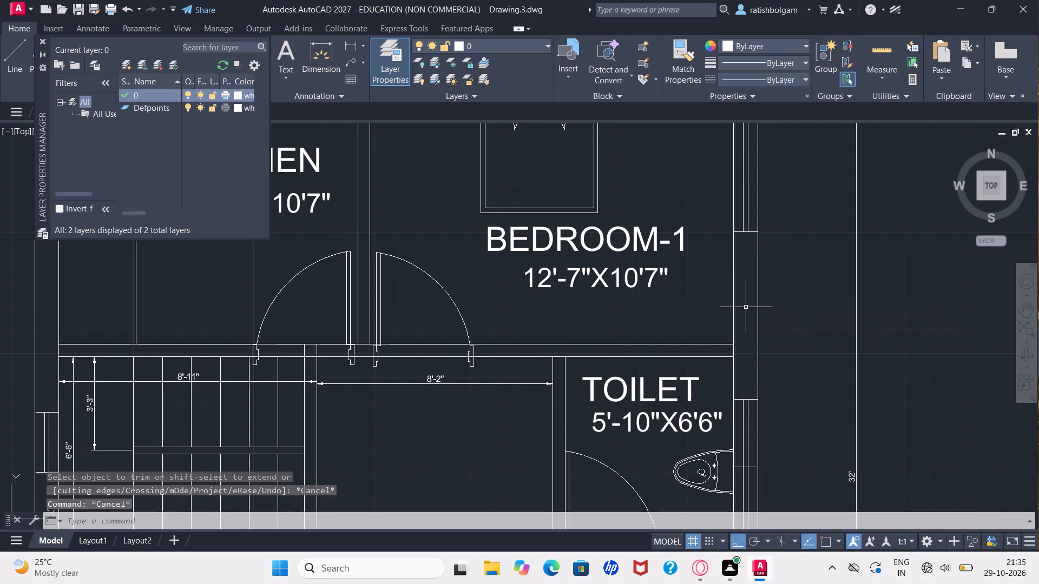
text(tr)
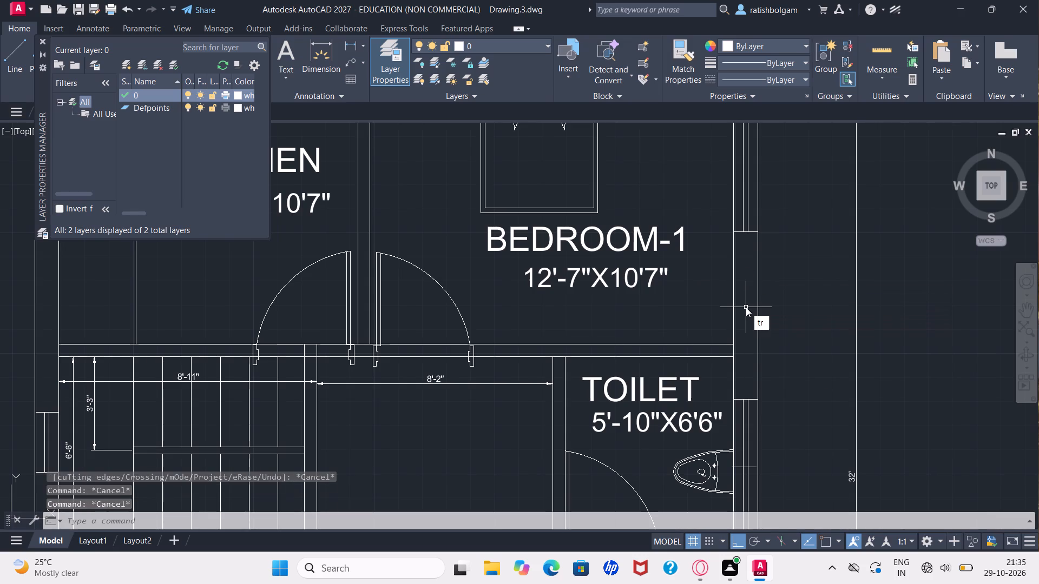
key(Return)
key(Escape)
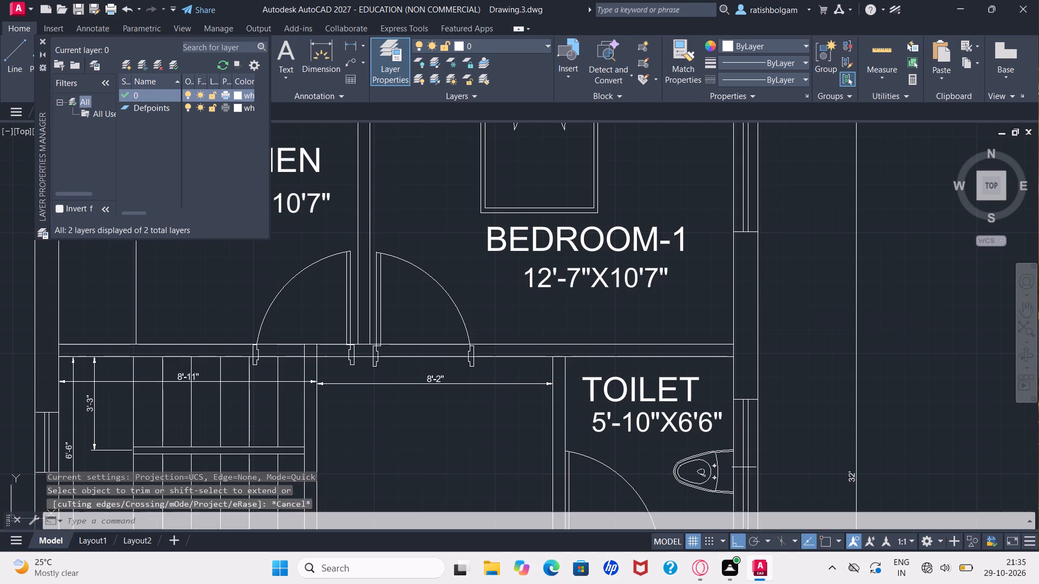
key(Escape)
Trim the two middle lines of the east outer wall between the Toilet window and the next window to the south.
key(p)
key(Return)
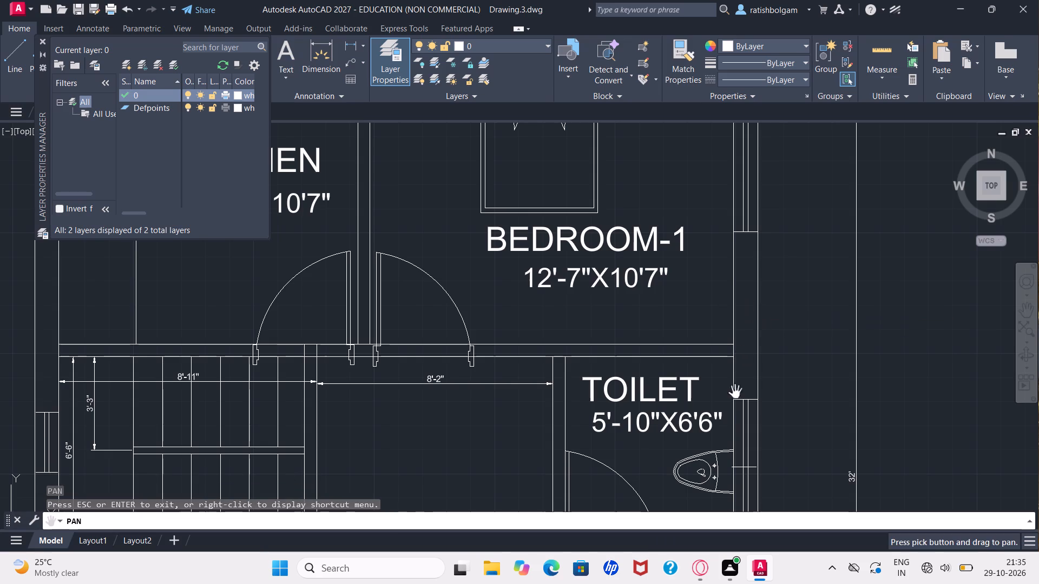
drag(671, 459, 655, 288)
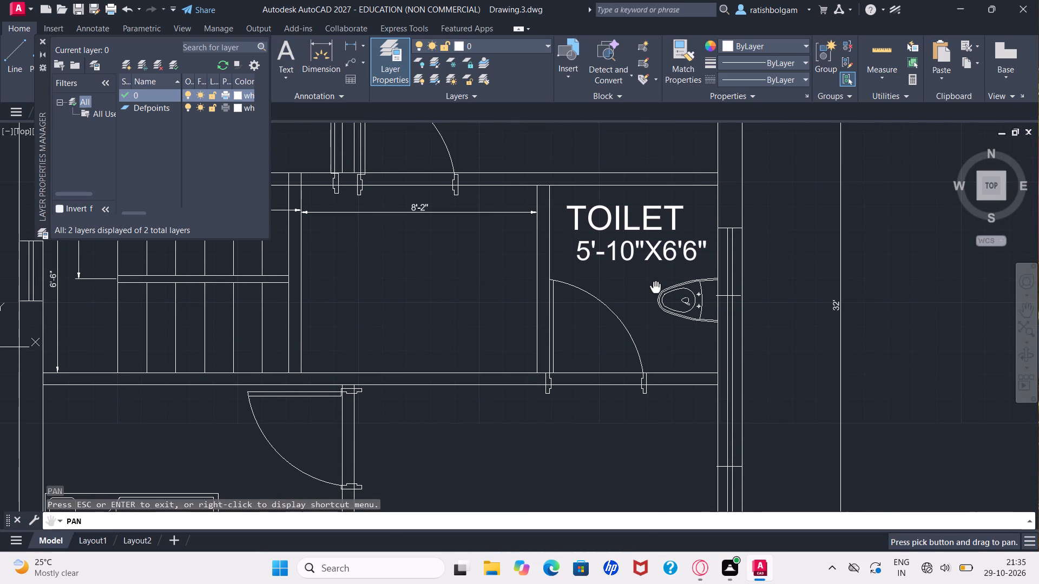
text(tr)
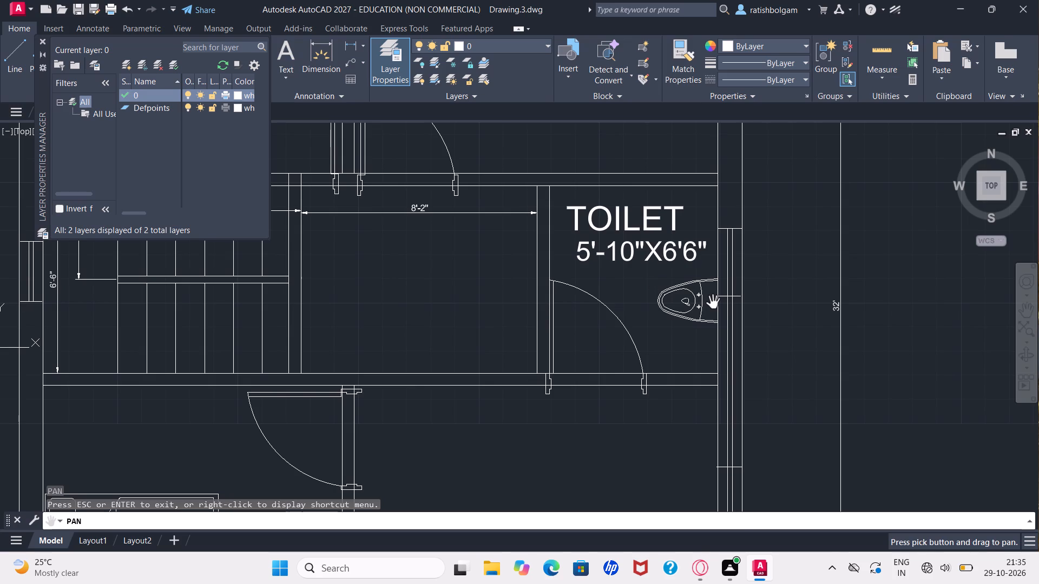
key(Escape)
key(Escape)
text(tr)
key(Return)
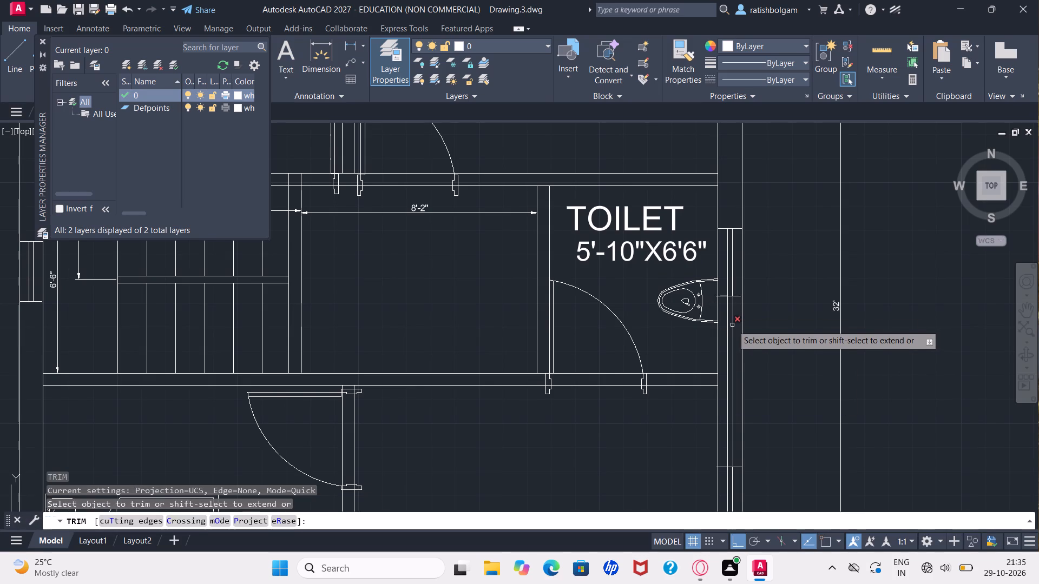
click(732, 325)
click(728, 326)
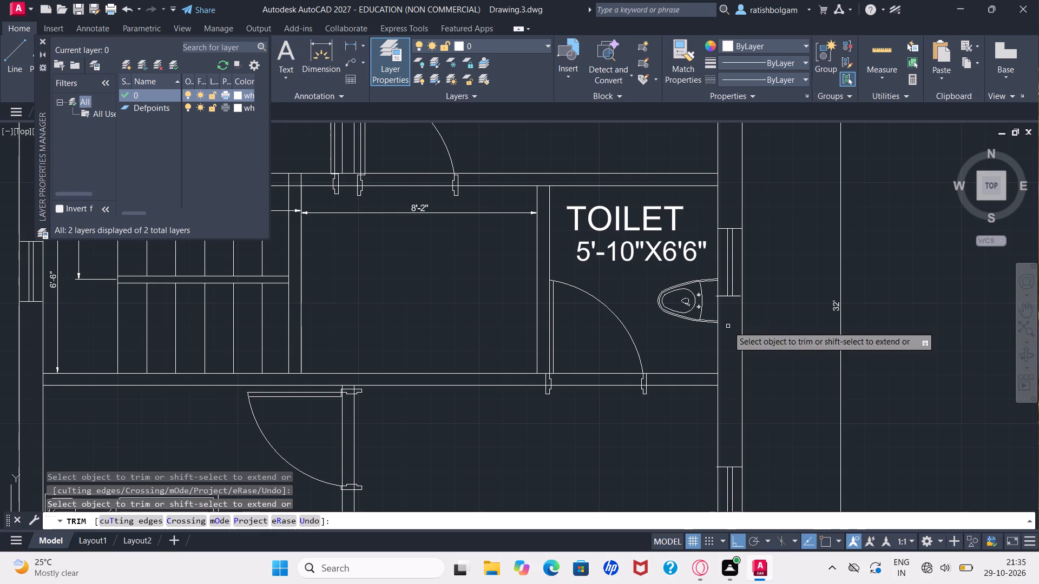
key(Escape)
key(Escape)
key(Escape)
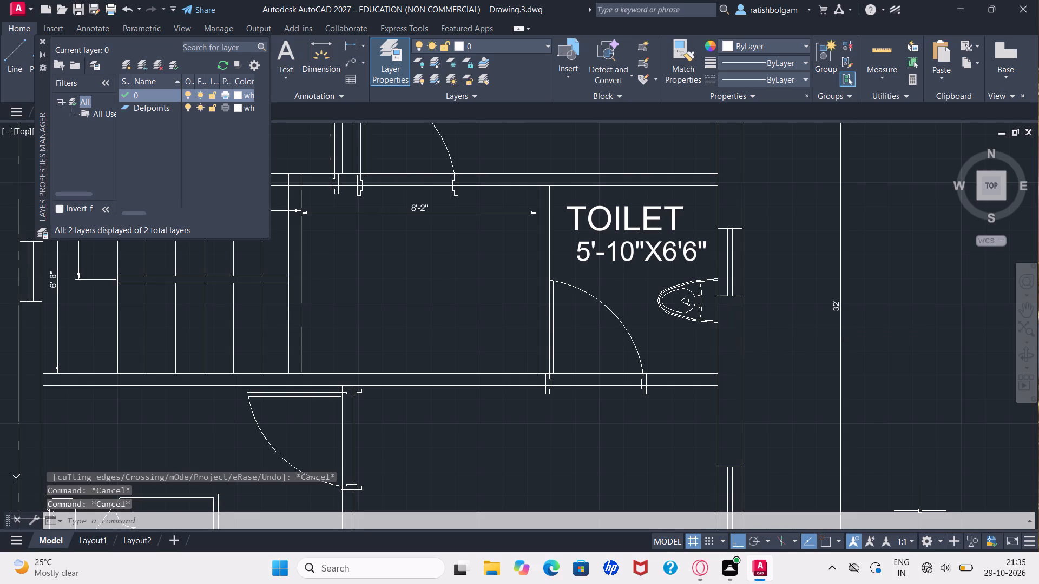
Trim the Hall window's overhanging south edge line and the two middle lines of the east outer wall south of that window.
key(p)
key(Return)
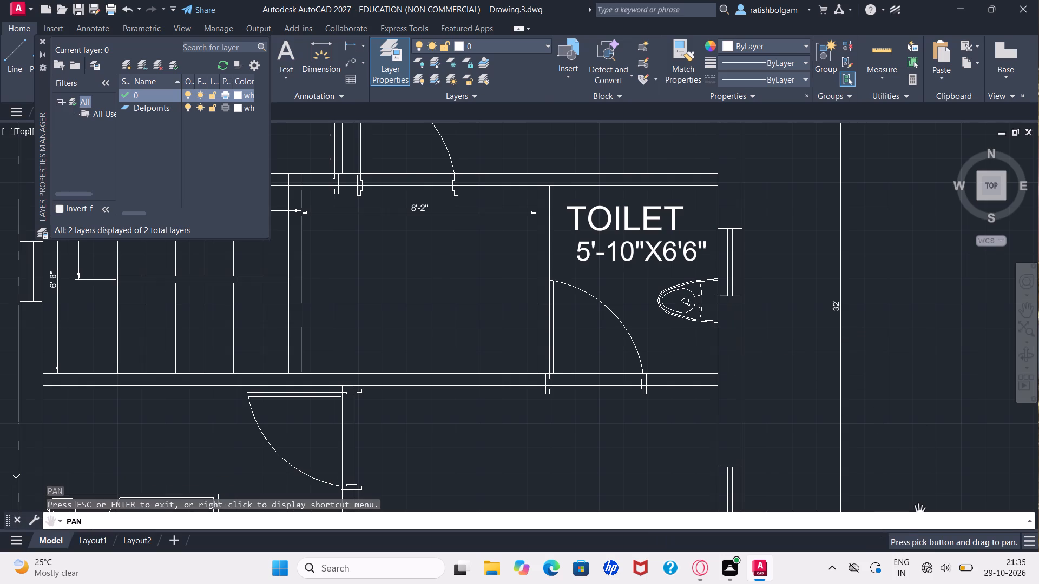
drag(766, 463, 729, 284)
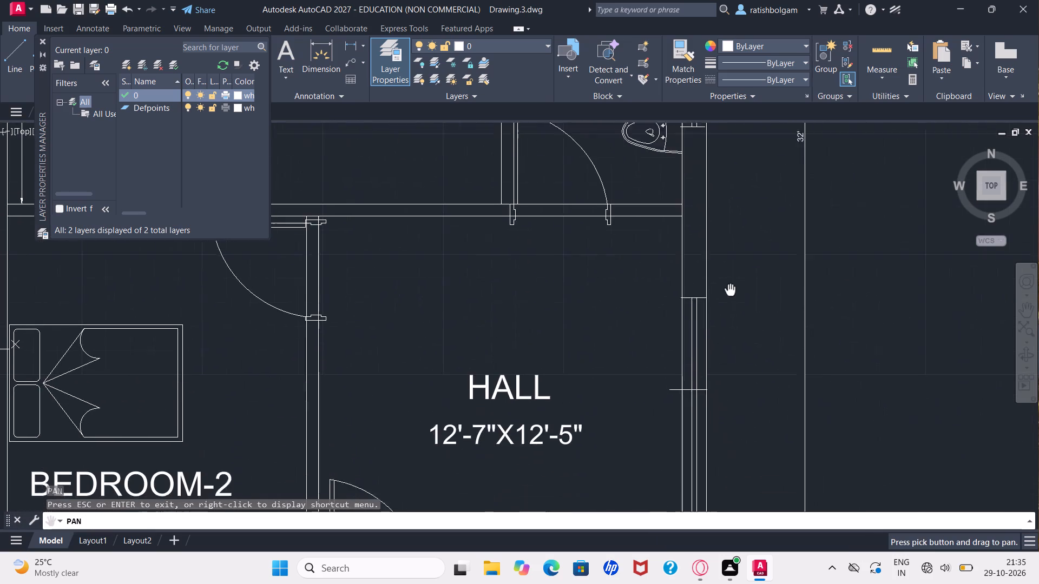
drag(729, 284, 728, 273)
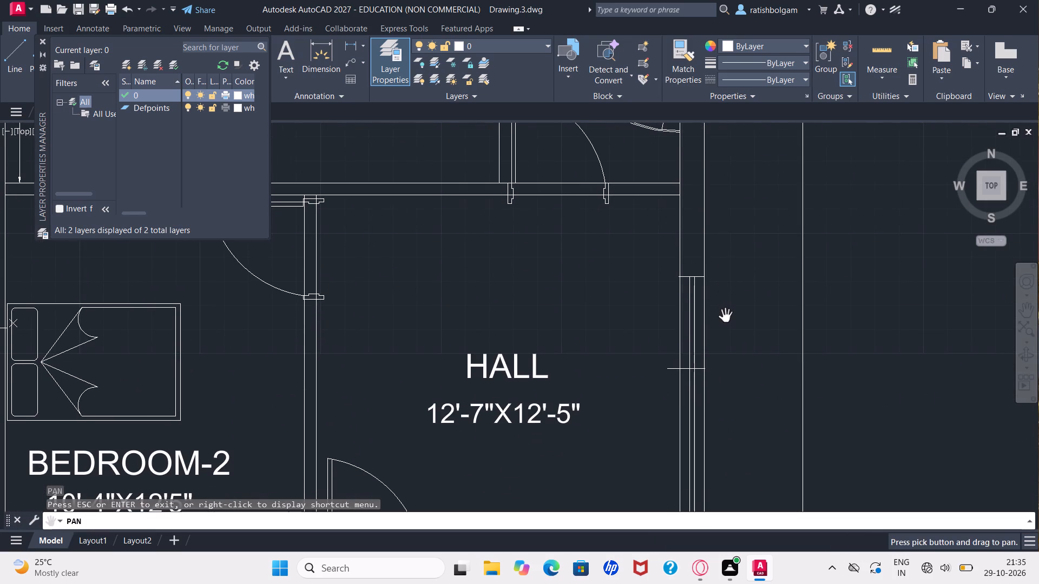
key(Escape)
text(tr)
key(Return)
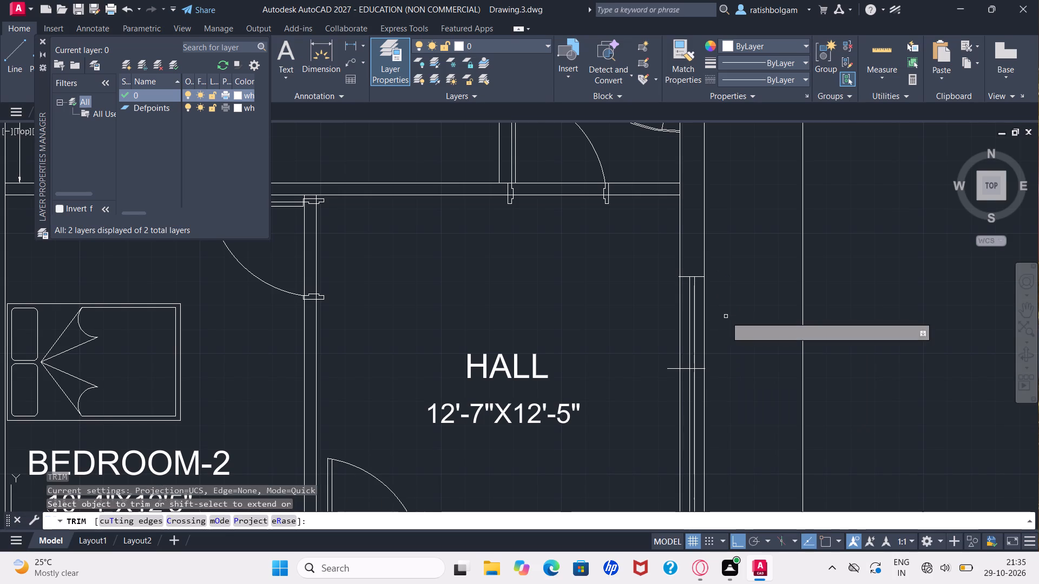
click(666, 369)
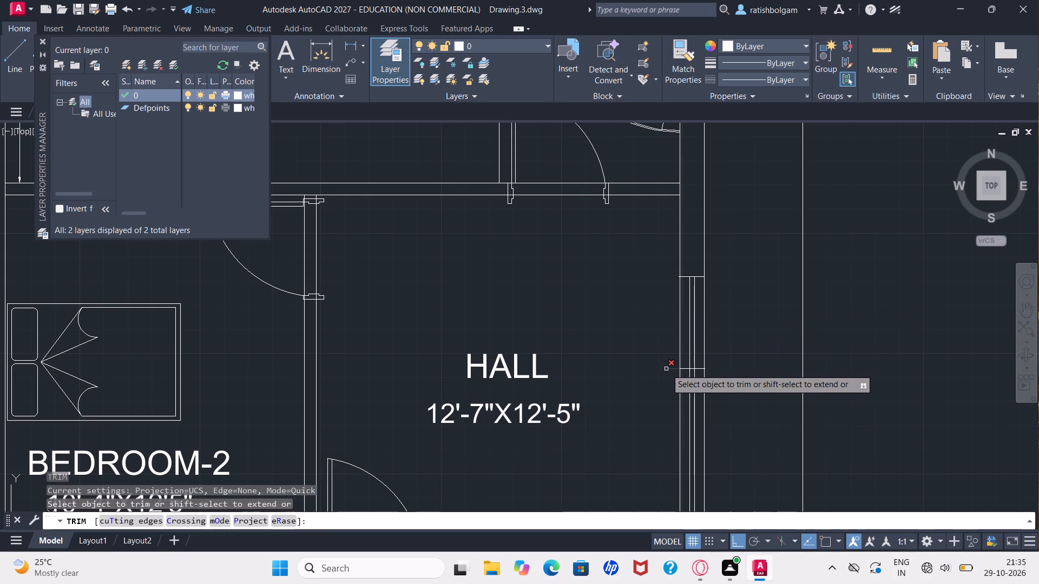
drag(691, 383, 695, 382)
click(695, 382)
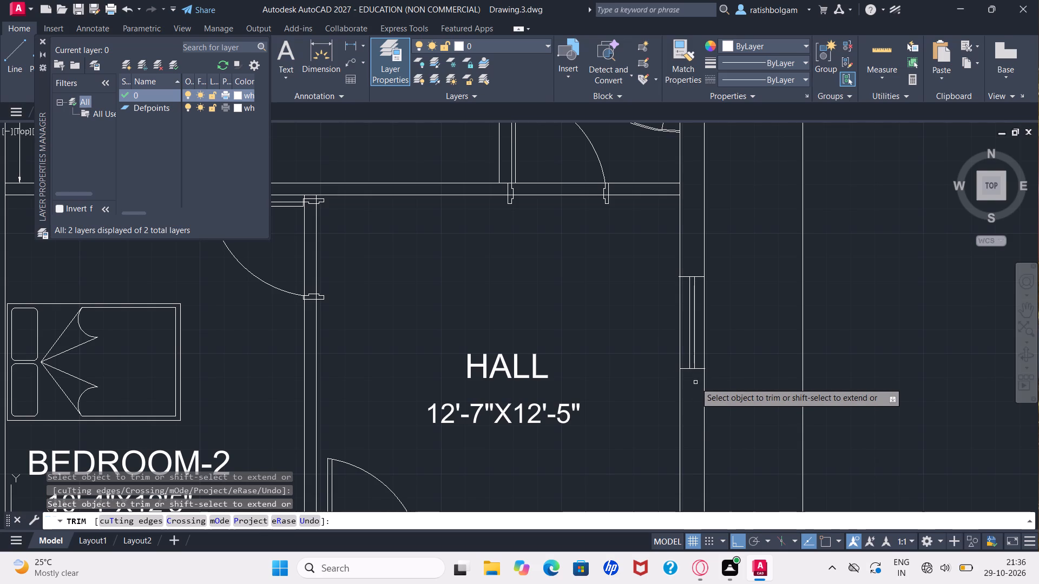
key(Escape)
key(Escape)
key(Escape)
key(Escape)
key(Escape)
key(Escape)
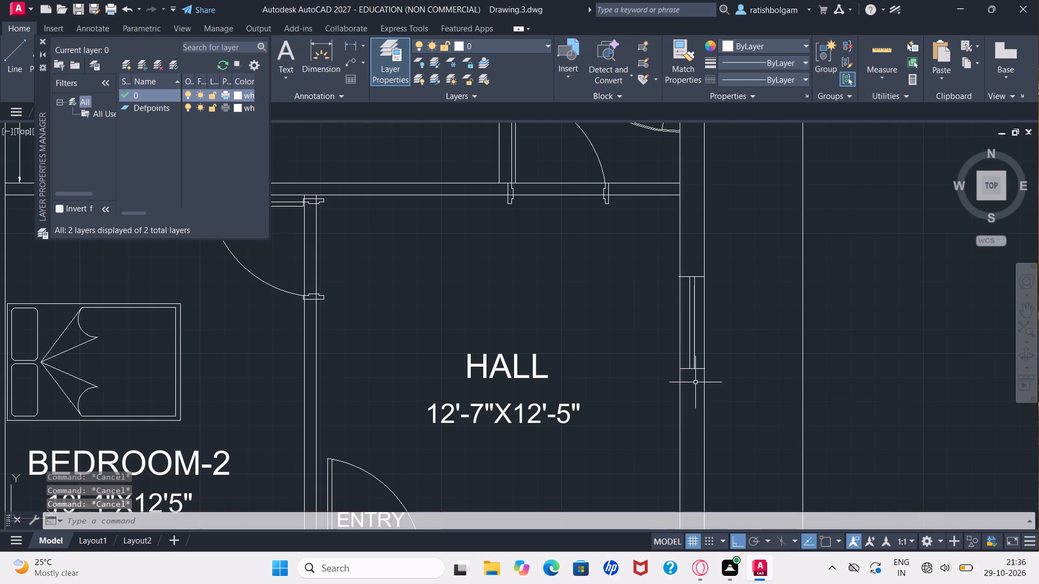
Trim the two short leftover line stubs inside the outer wall at the house's southeast corner.
key(p)
key(Return)
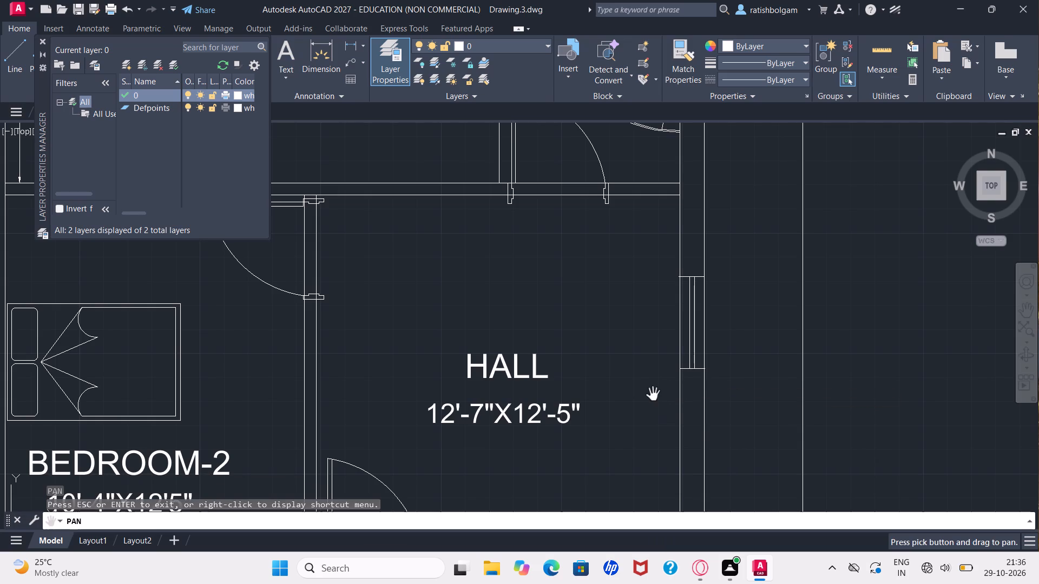
drag(639, 432, 657, 253)
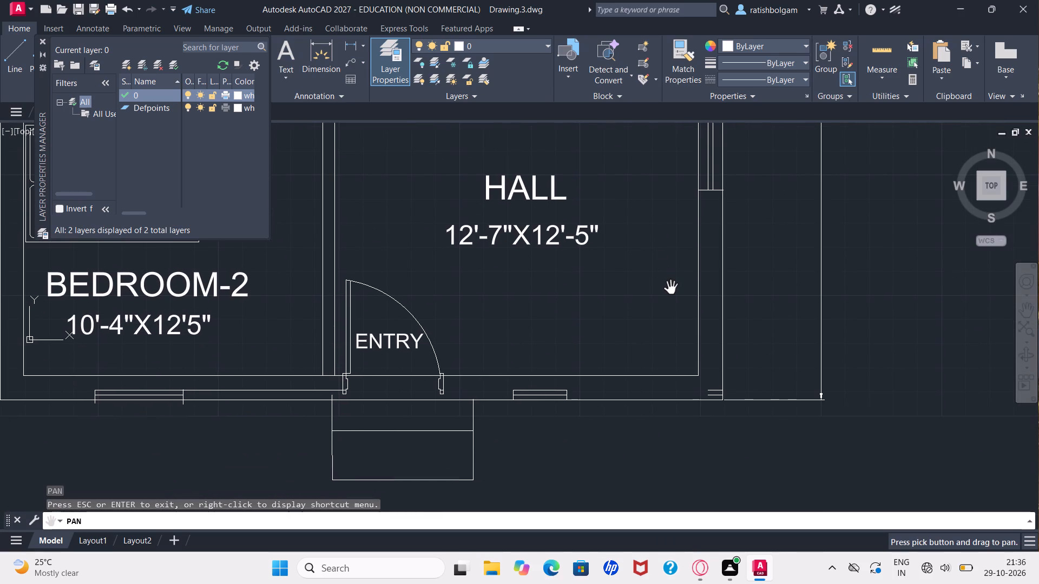
key(Escape)
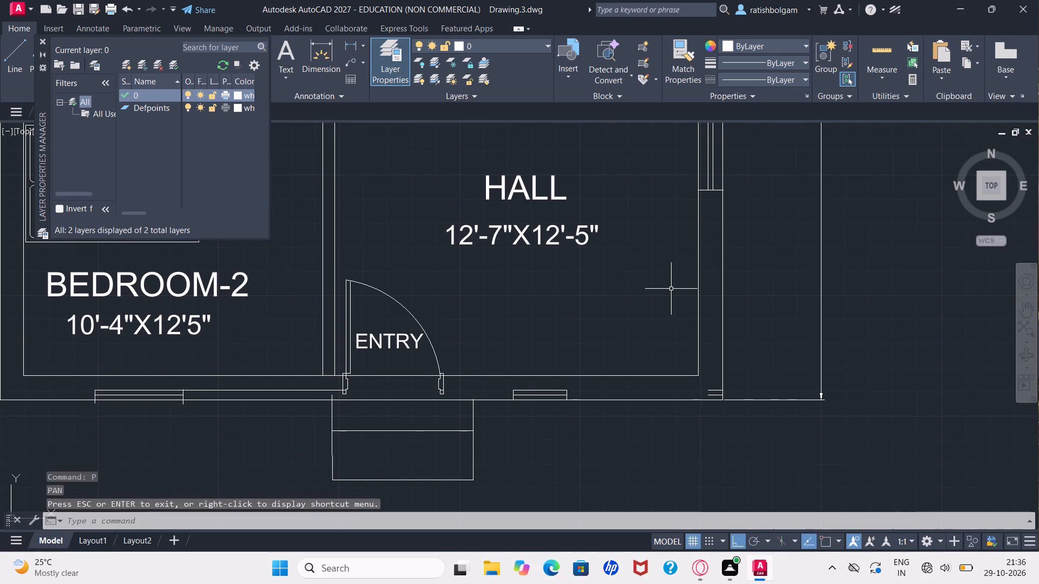
key(Escape)
key(Escape)
text(tr)
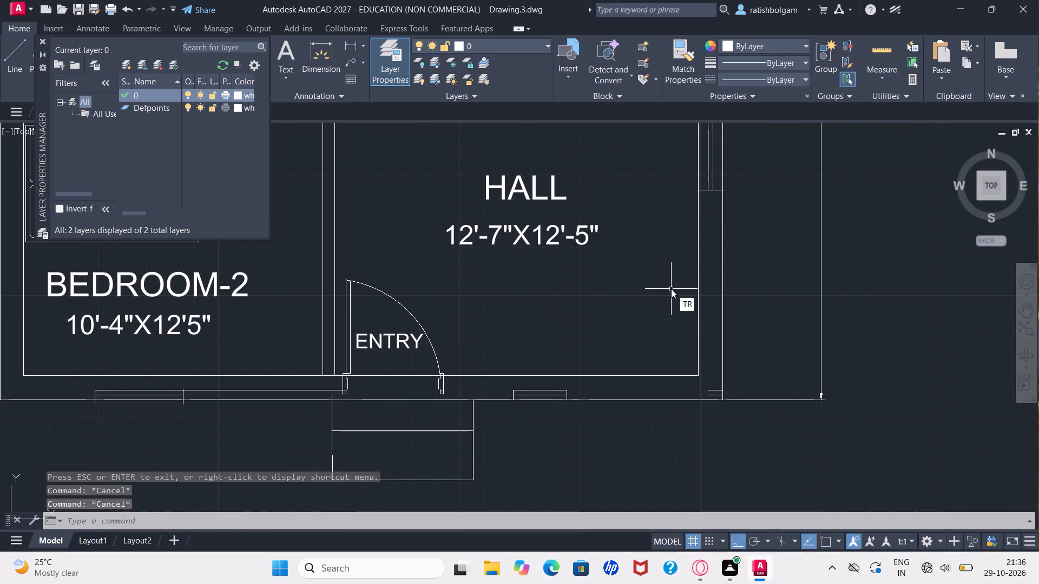
key(Return)
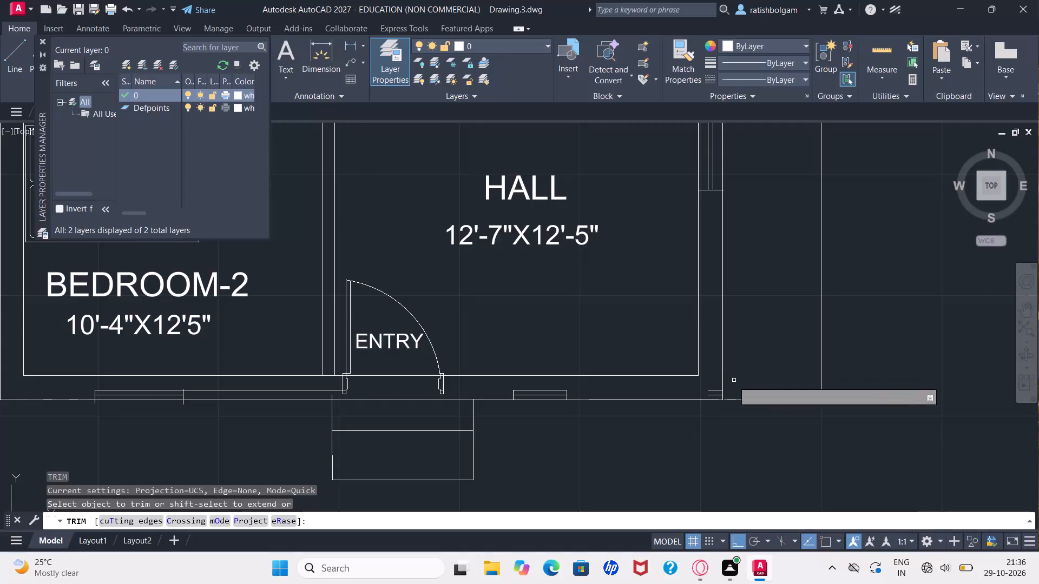
drag(714, 389, 714, 393)
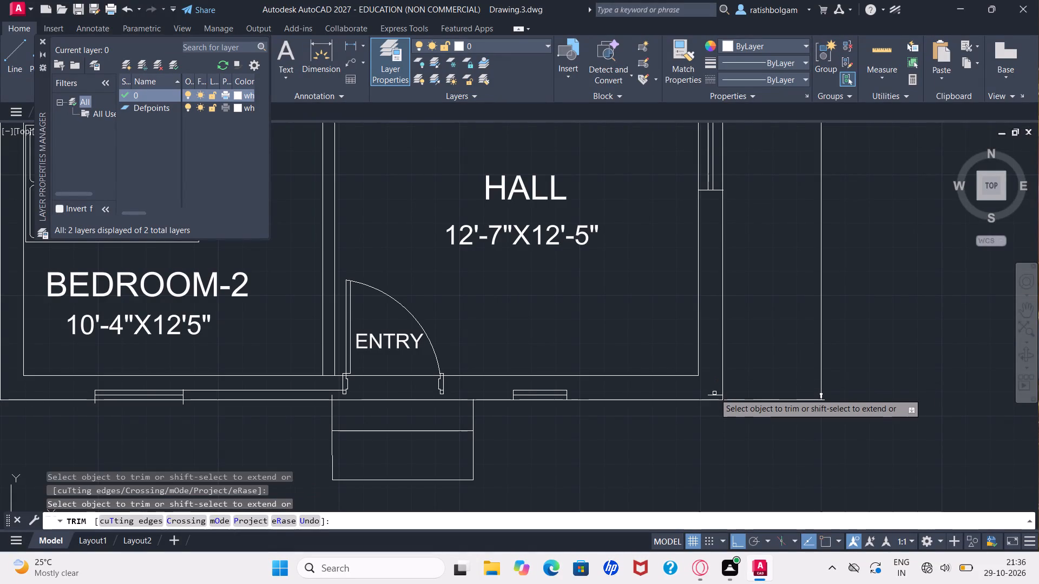
drag(714, 393, 714, 394)
click(714, 394)
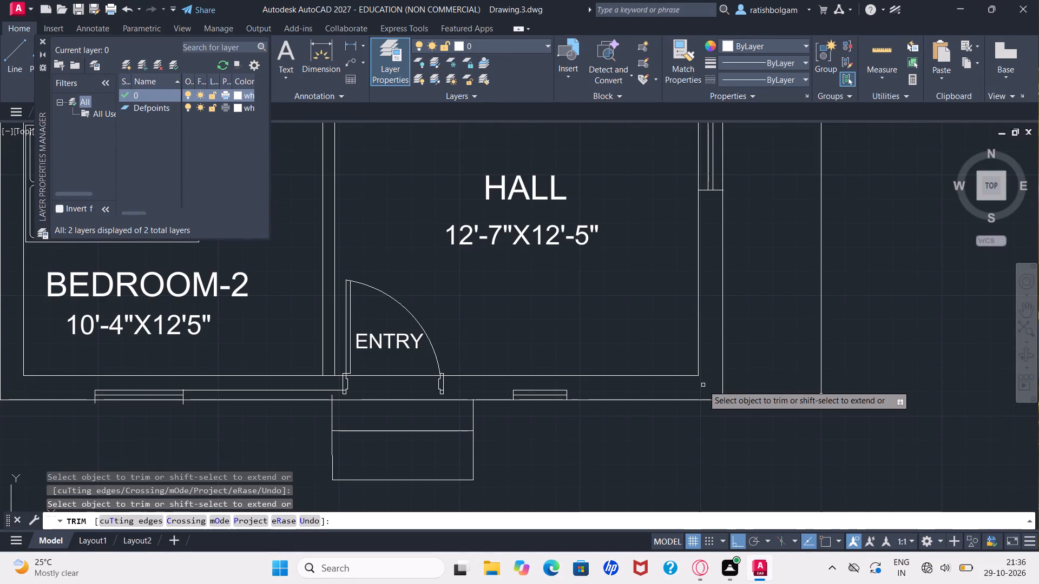
Trim the leftover south-wall line between the Bedroom-2 window and the entry door, plus the entrance step line's stub inside the wall.
click(270, 390)
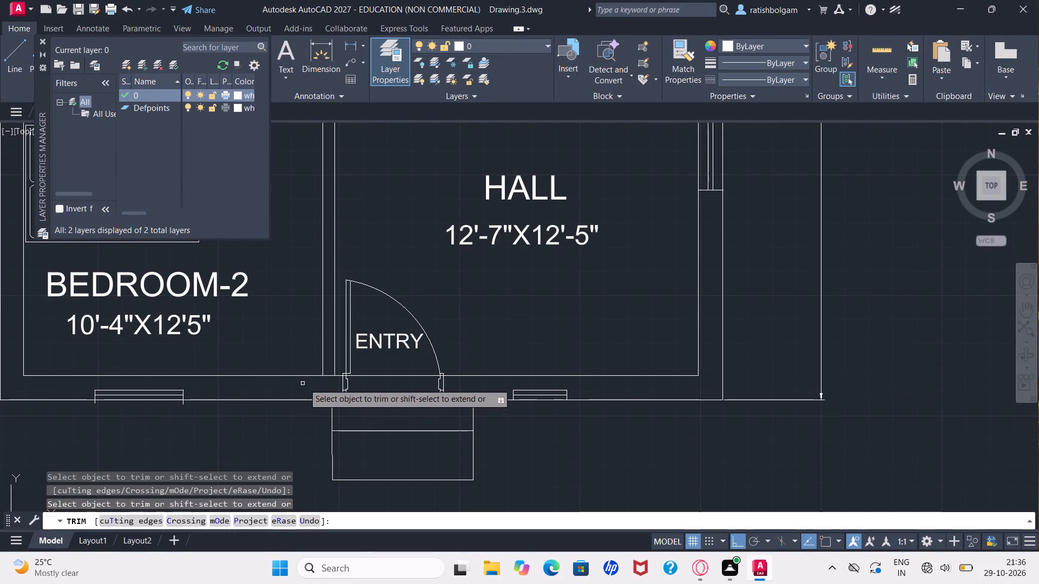
click(332, 393)
key(Escape)
key(Escape)
key(Escape)
key(Escape)
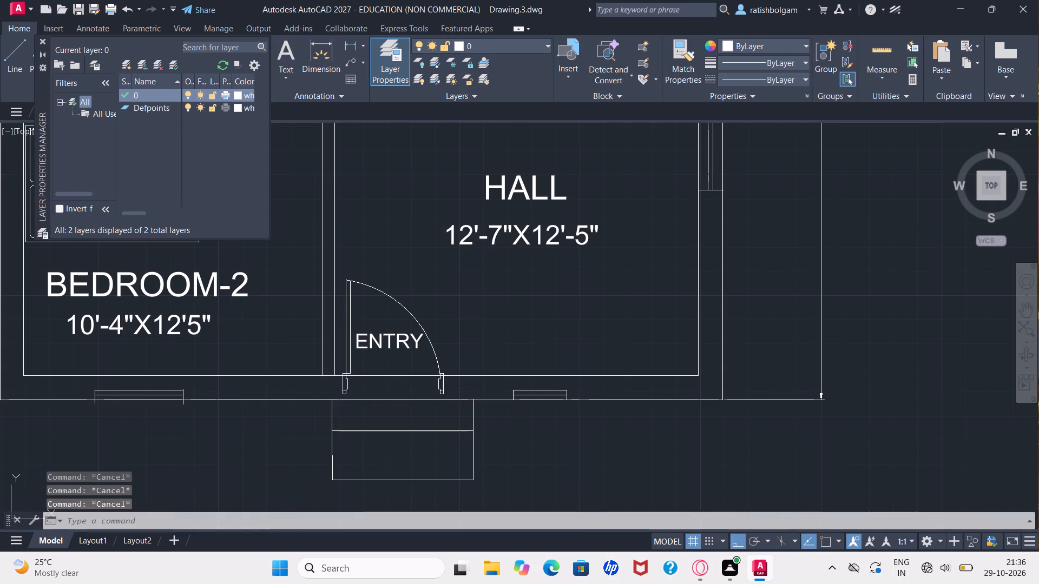
key(Escape)
key(Escape)
Extend both end lines of the Bedroom-2 window to the inner face of the south outer wall.
text(ex)
key(Return)
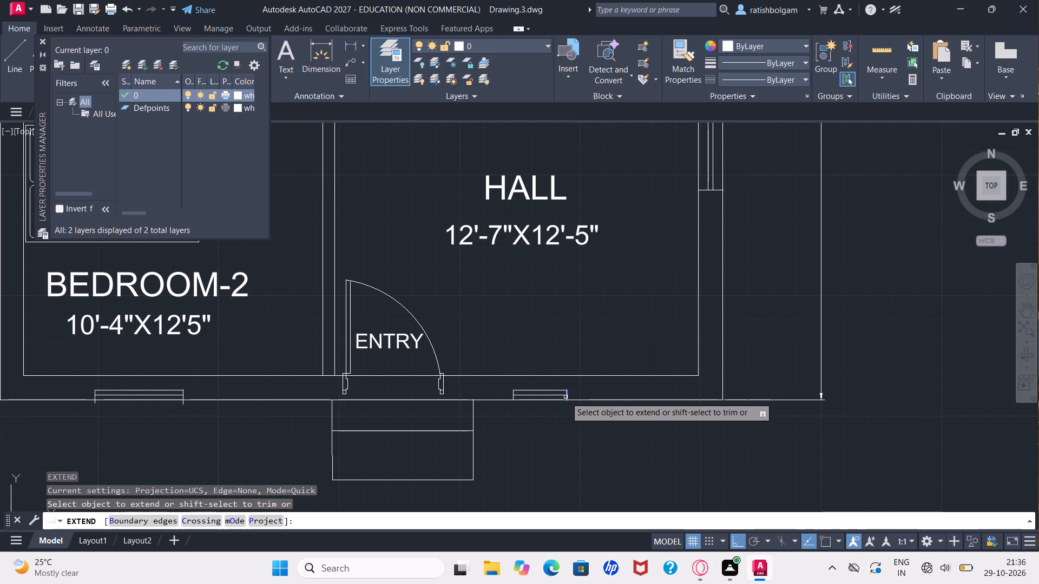
click(183, 394)
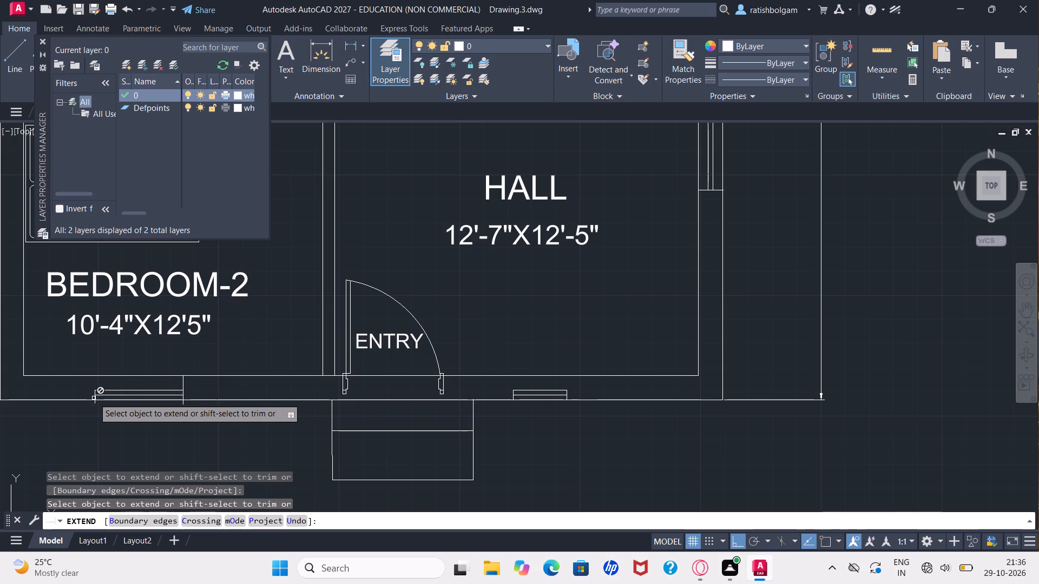
drag(94, 391, 419, 384)
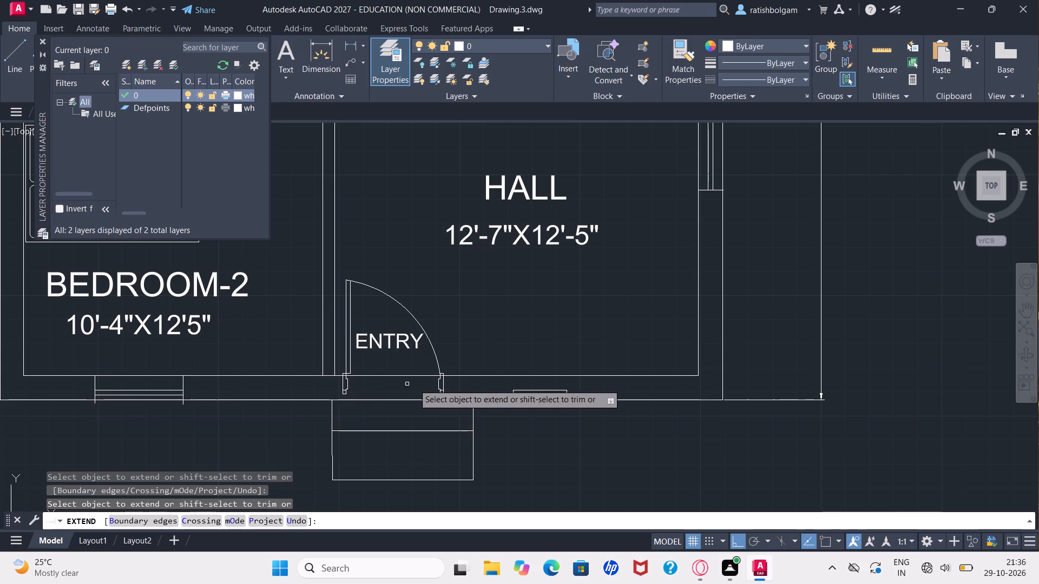
drag(419, 384, 430, 384)
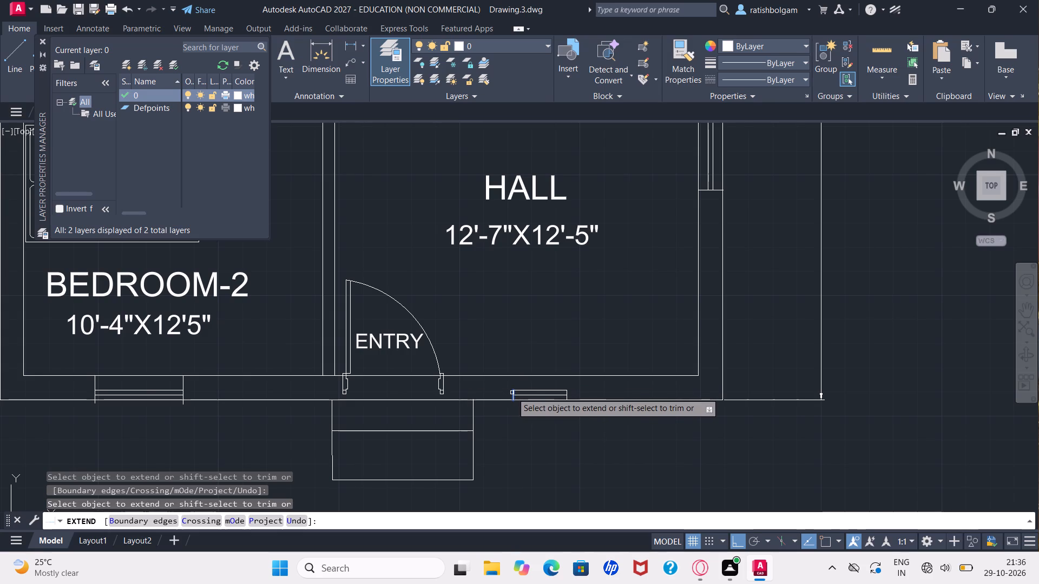
ctrl+scroll(296, 350, down, 2)
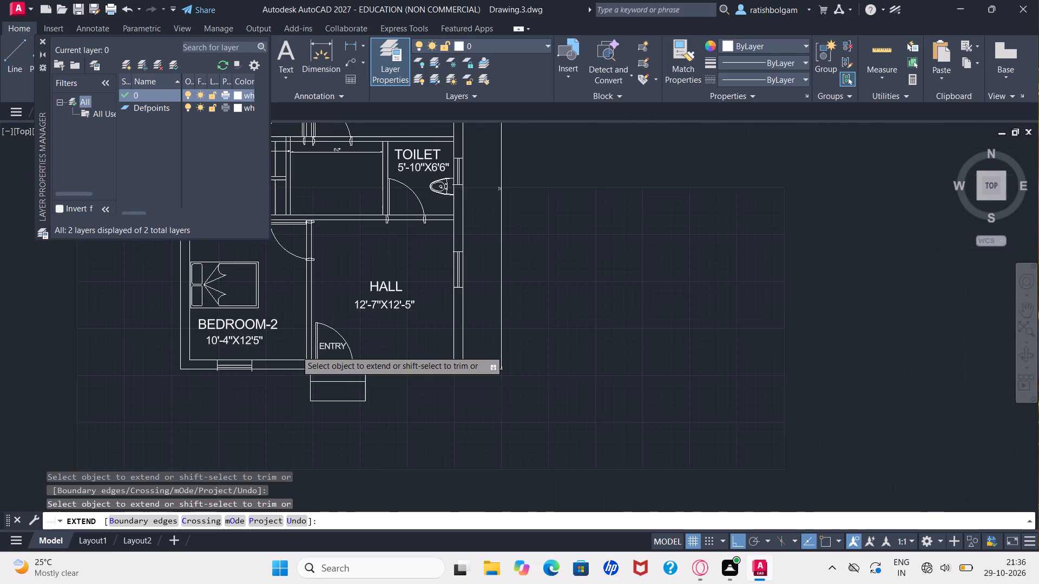
key(p)
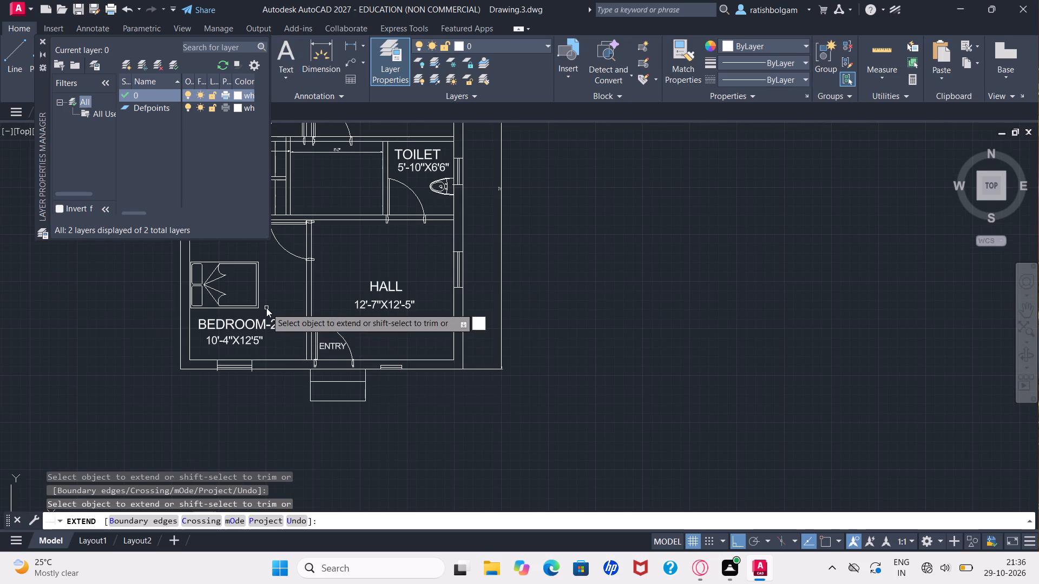
key(Return)
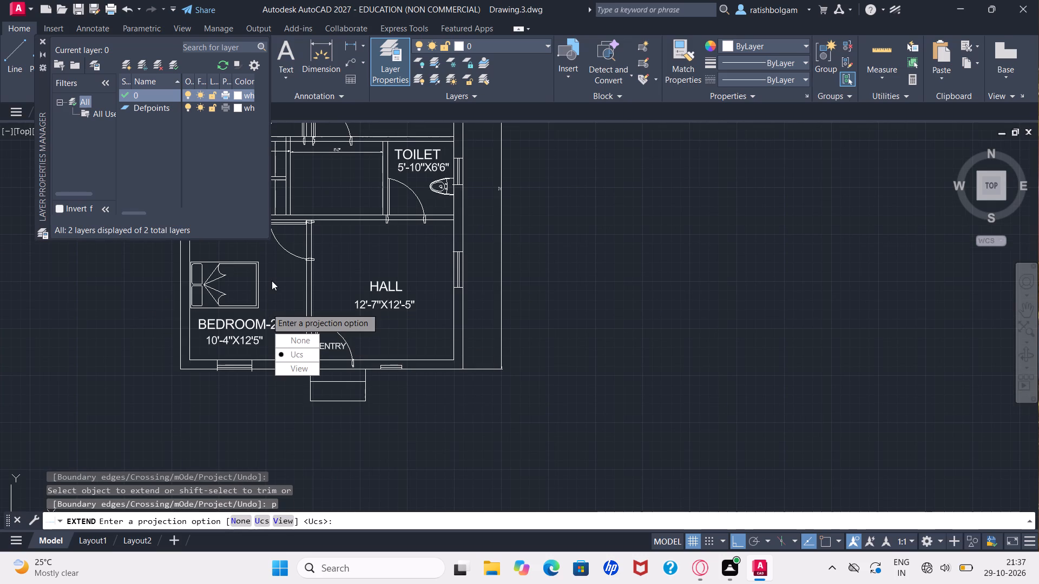
key(Escape)
key(Escape)
key(Escape)
Erase the three lengthwise lines inside the Bedroom-2 window in the south outer wall, keeping its two end lines.
key(p)
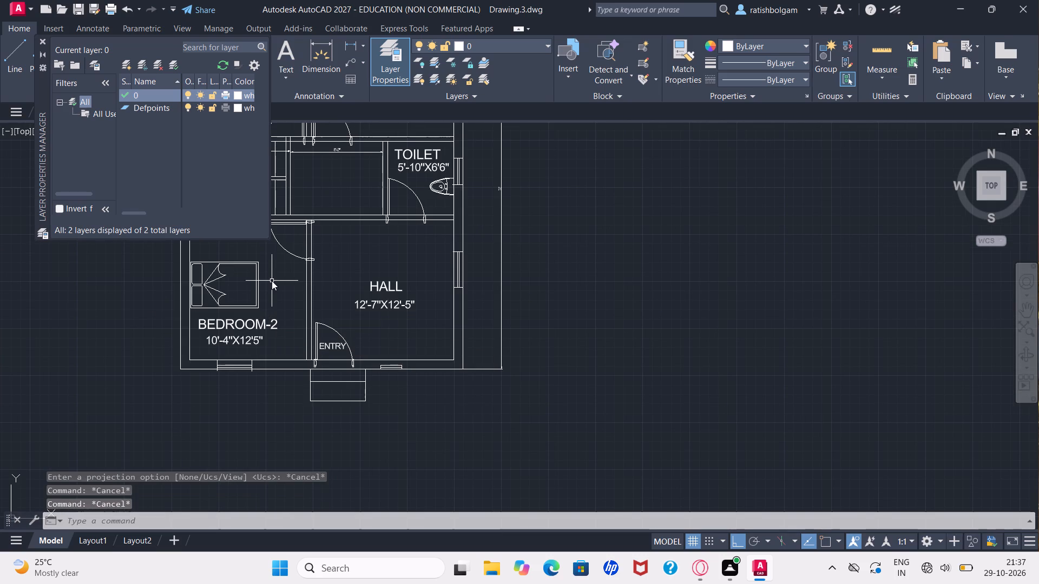
key(Return)
drag(278, 261, 317, 375)
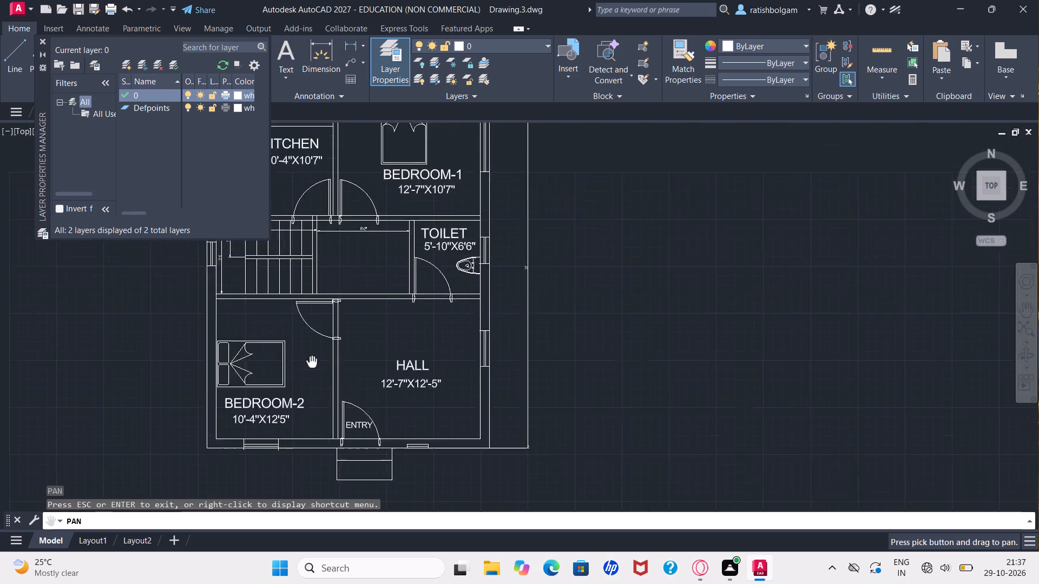
drag(317, 375, 322, 314)
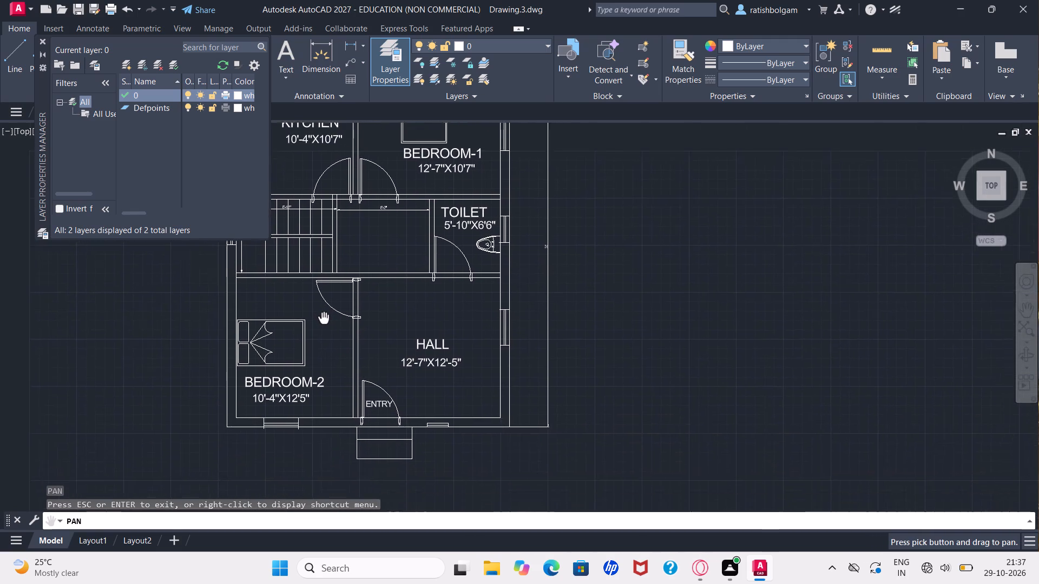
drag(322, 314, 312, 283)
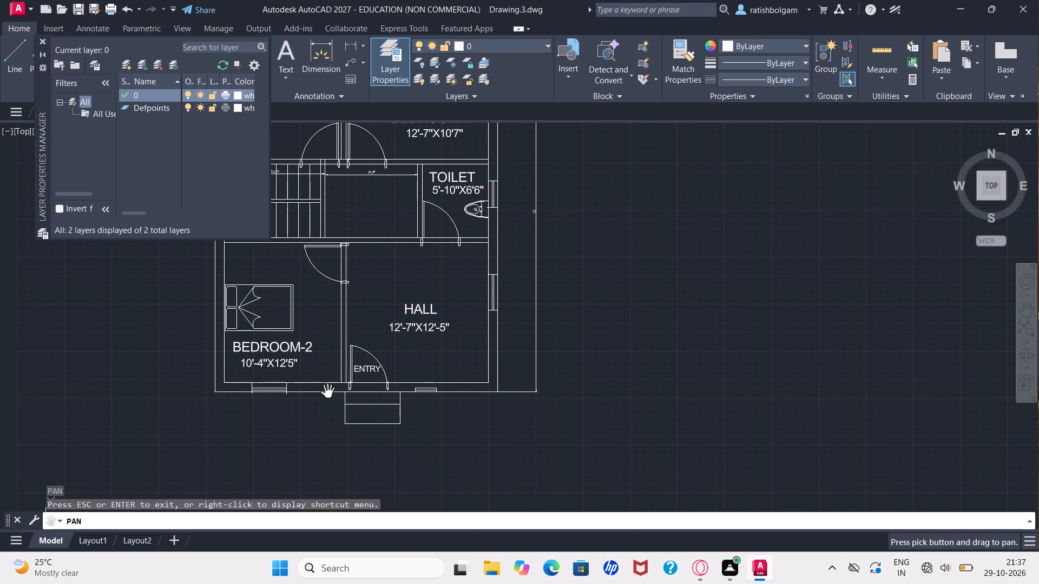
ctrl+scroll(327, 392, up, 3)
ctrl+scroll(327, 392, down, 1)
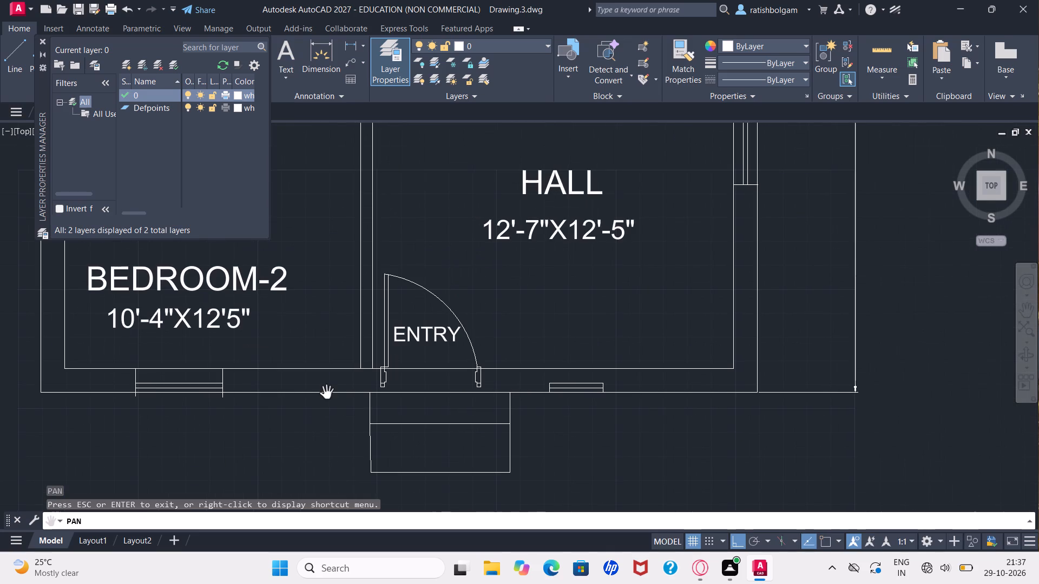
ctrl+scroll(327, 392, down, 1)
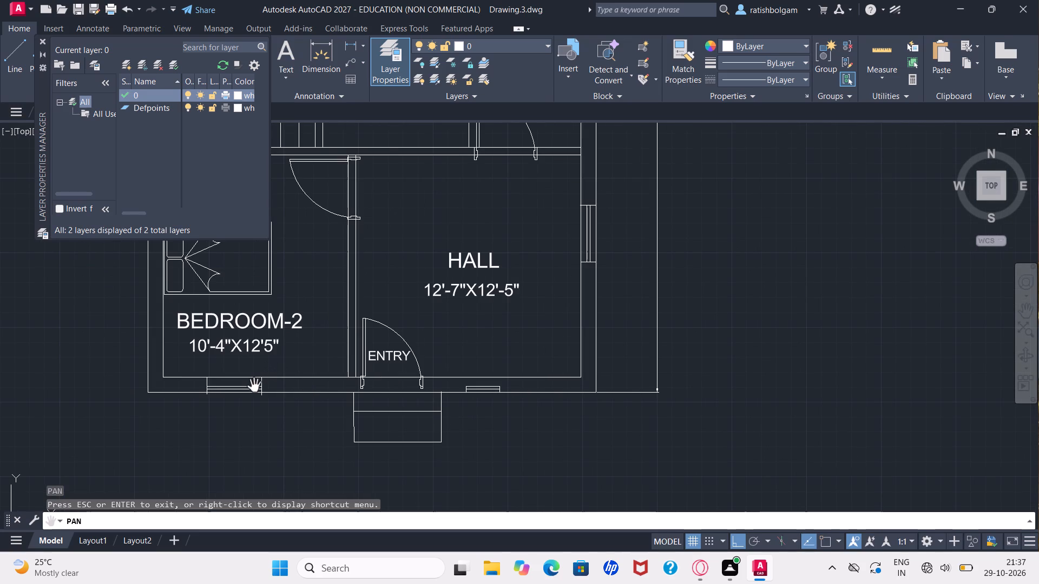
key(Escape)
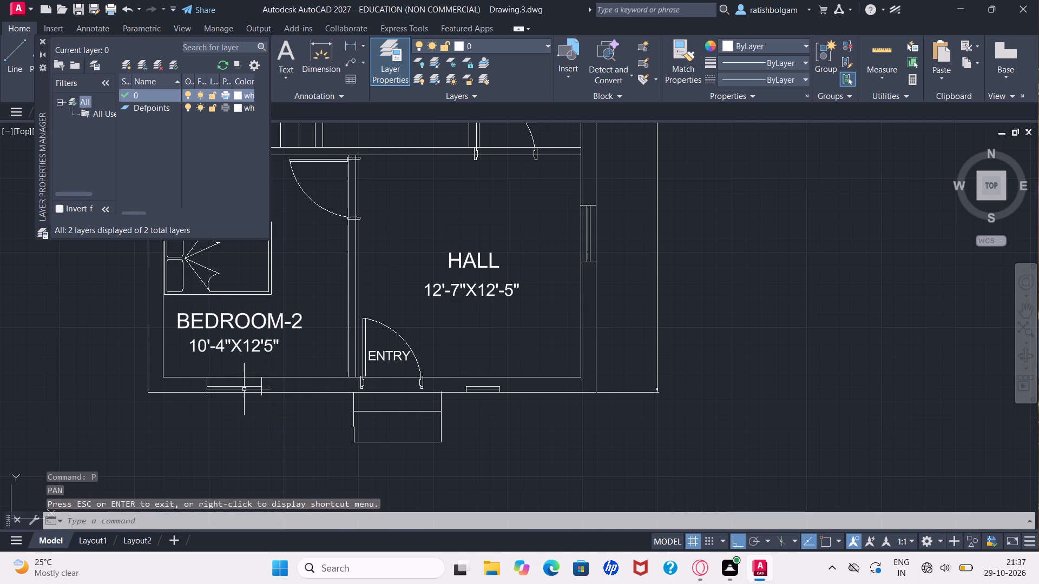
click(242, 388)
key(Delete)
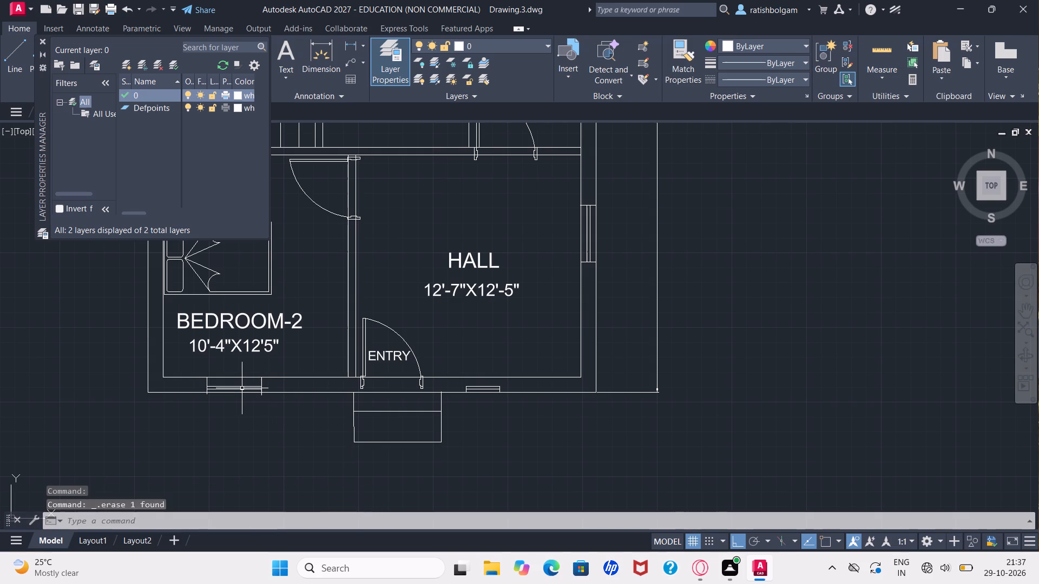
click(242, 388)
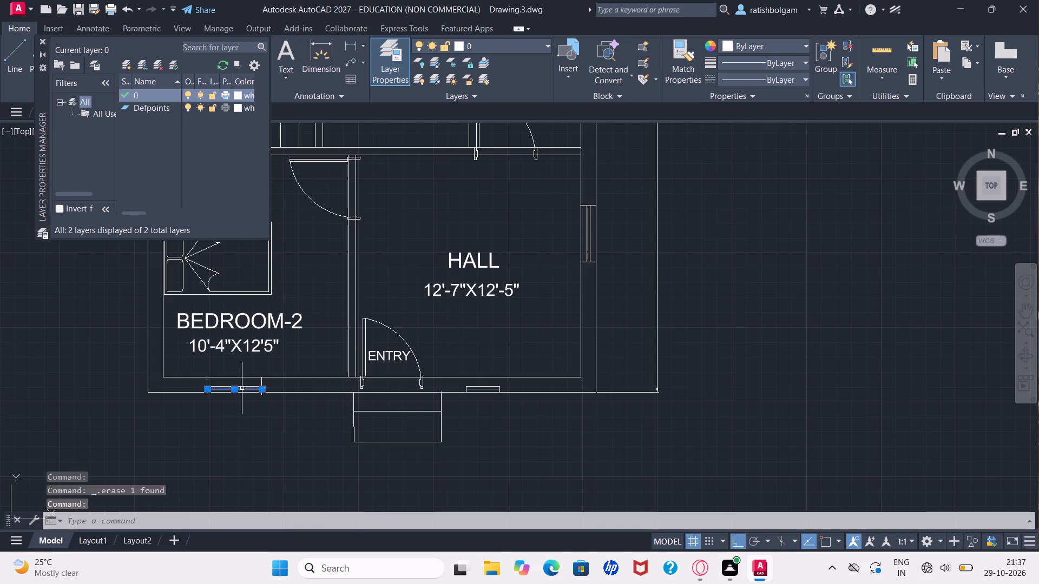
key(Delete)
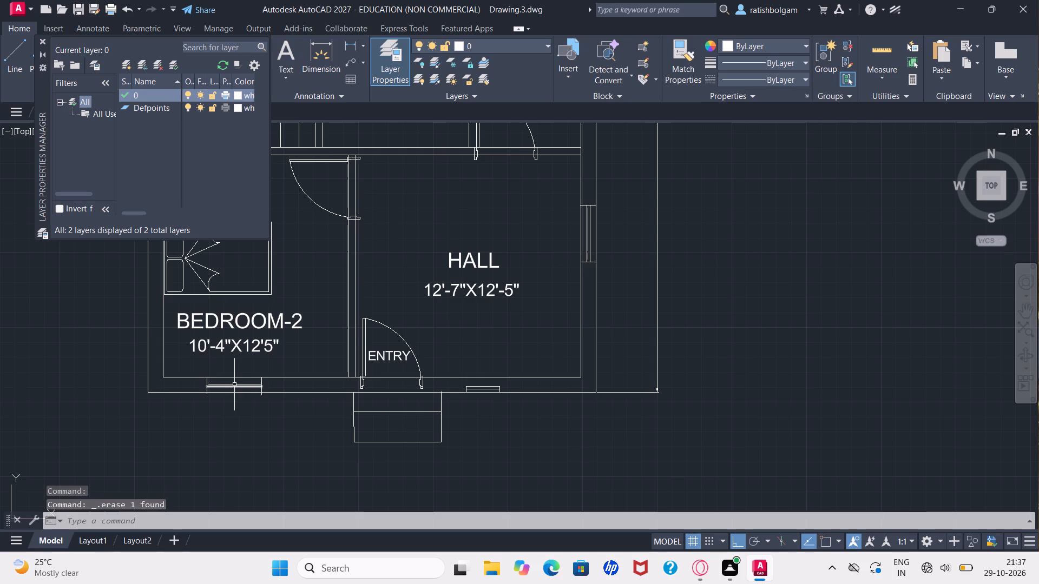
click(234, 384)
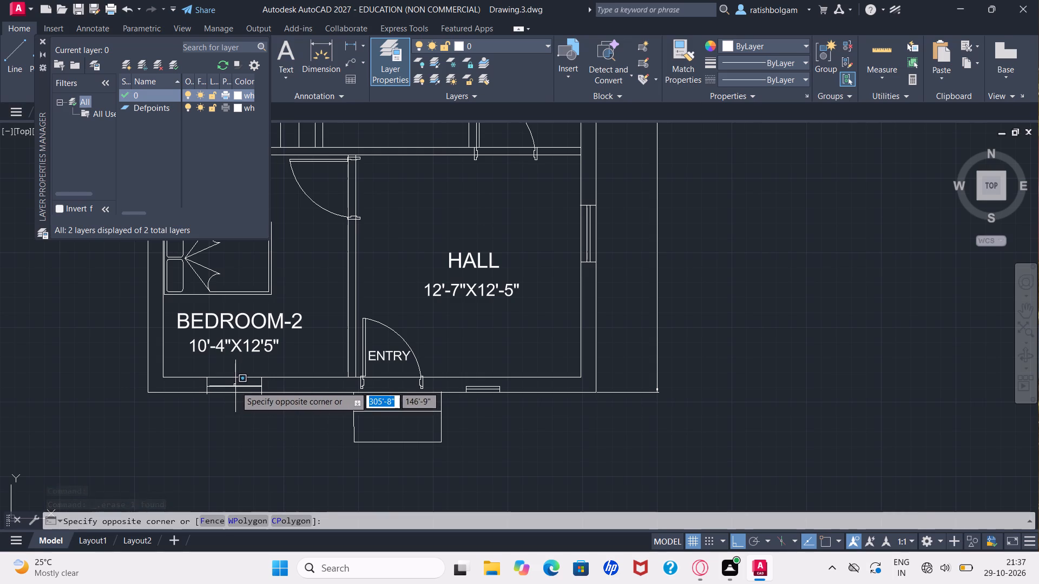
click(235, 386)
key(Delete)
key(Delete)
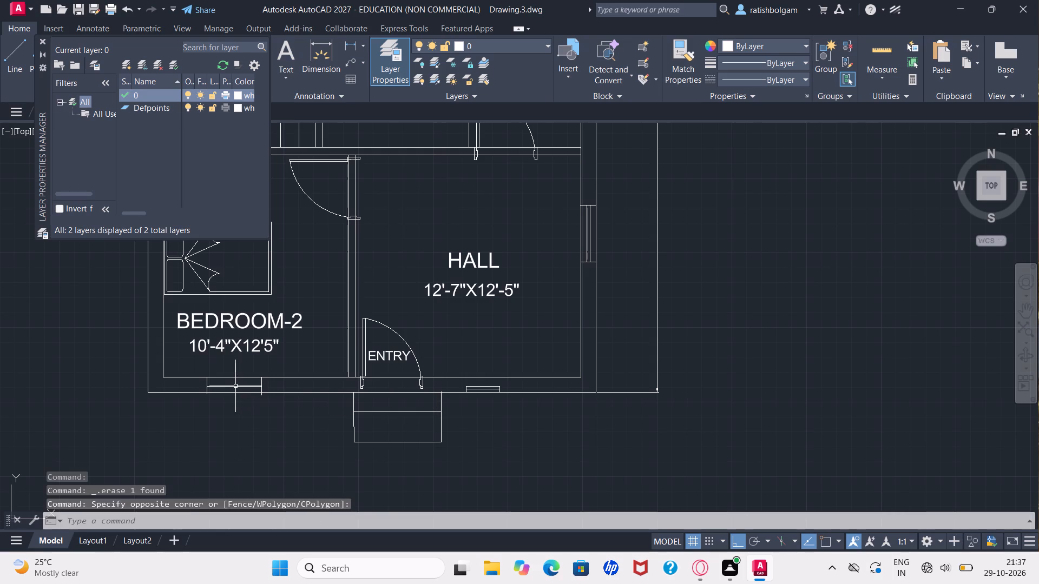
click(235, 386)
key(Delete)
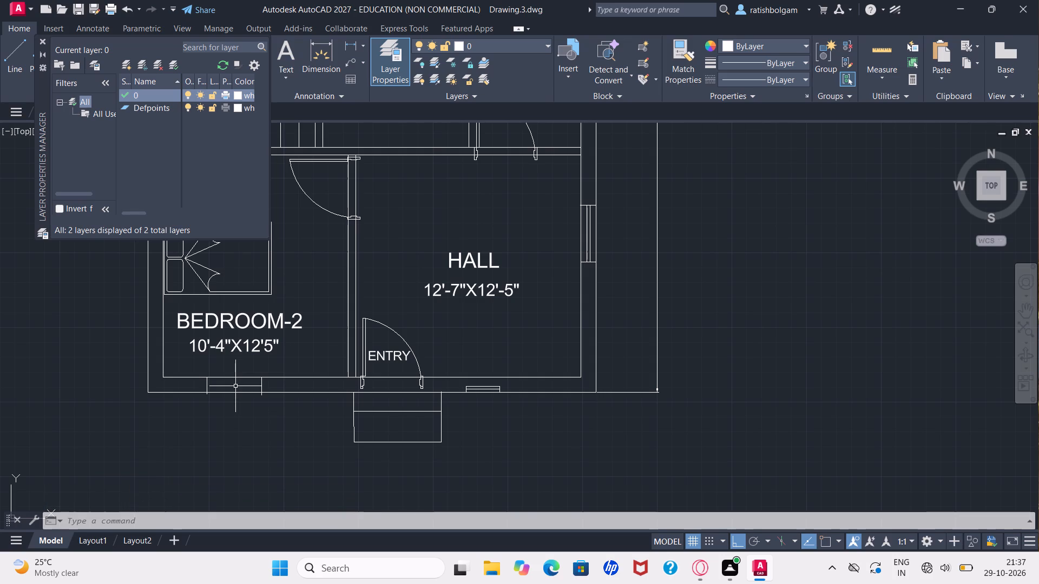
Offset the outer line of the house's south wall 4" inward.
text(of)
key(Return)
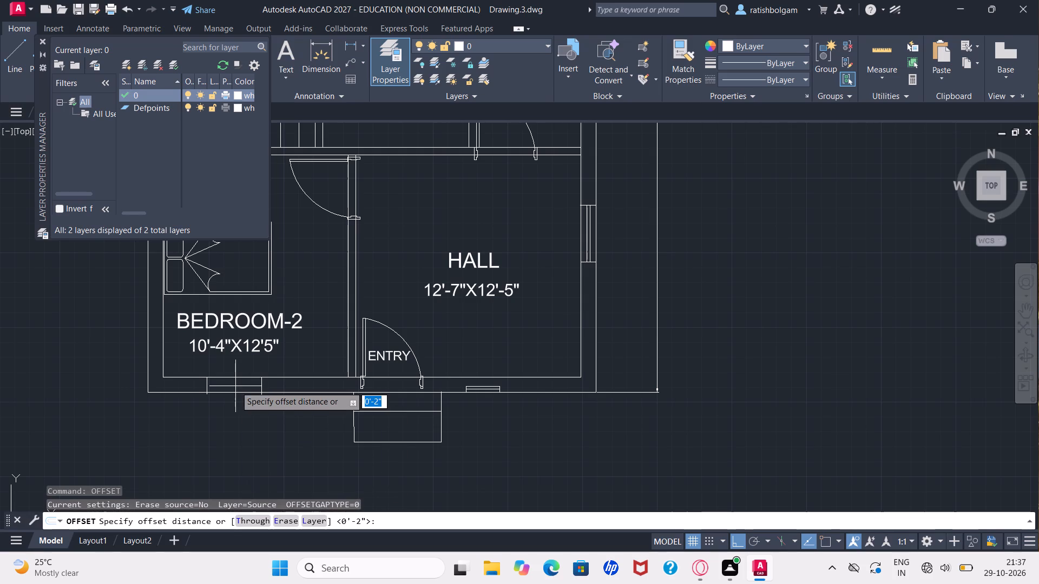
key(4)
key(shift+quotedbl)
key(Return)
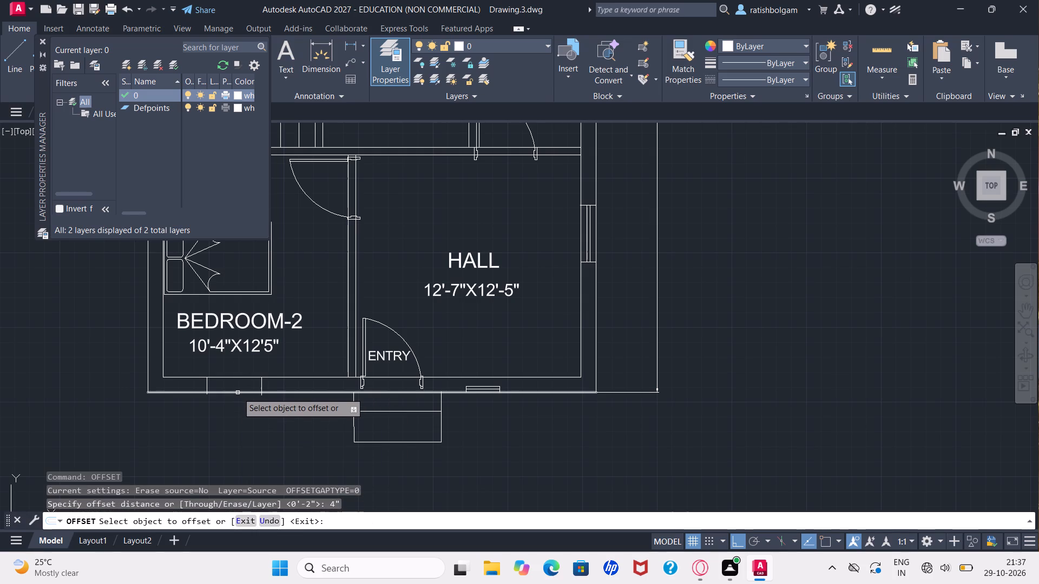
drag(238, 393, 238, 388)
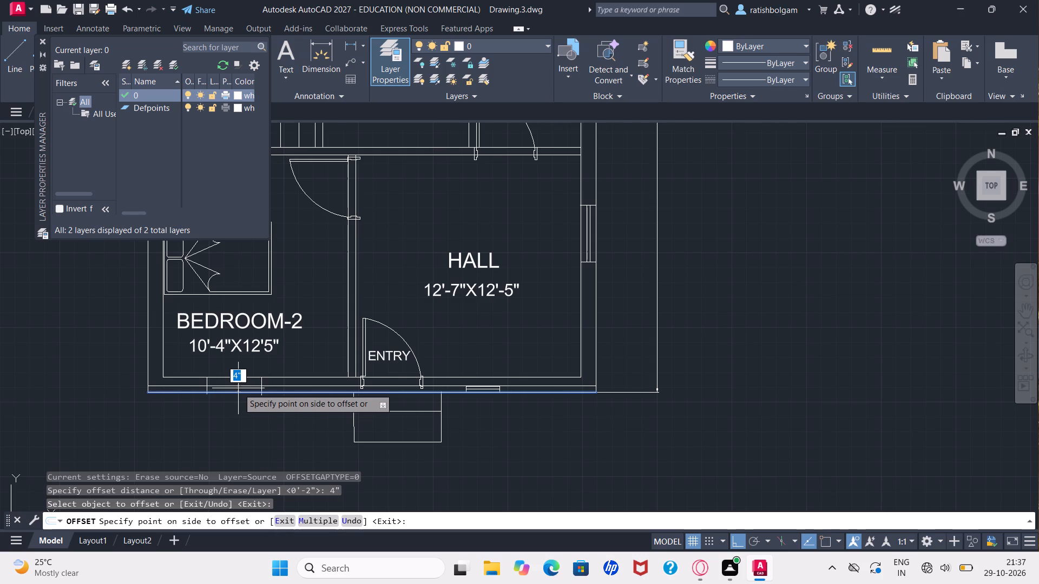
drag(238, 388, 239, 388)
click(239, 388)
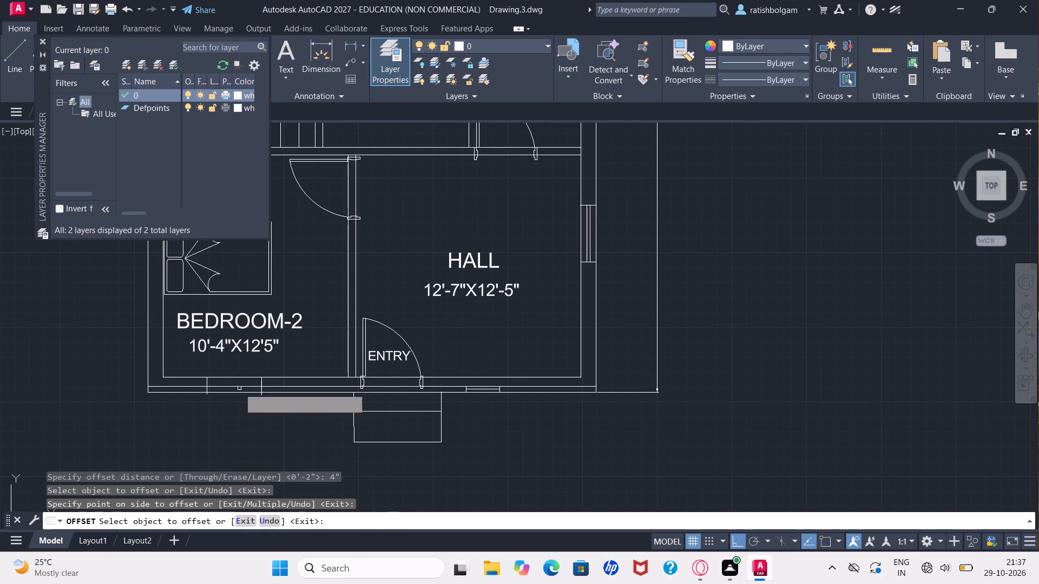
text(of)
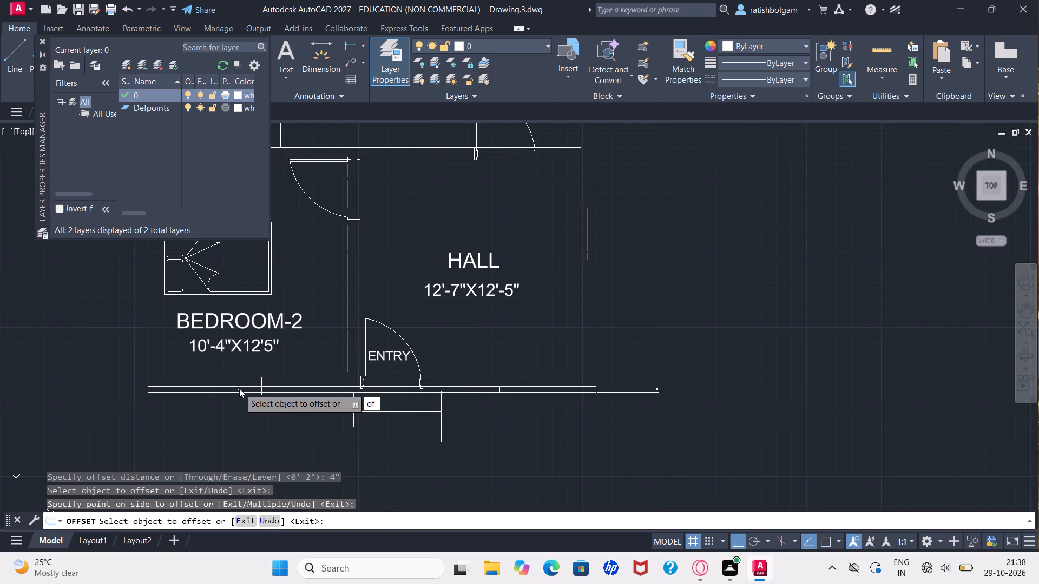
key(Escape)
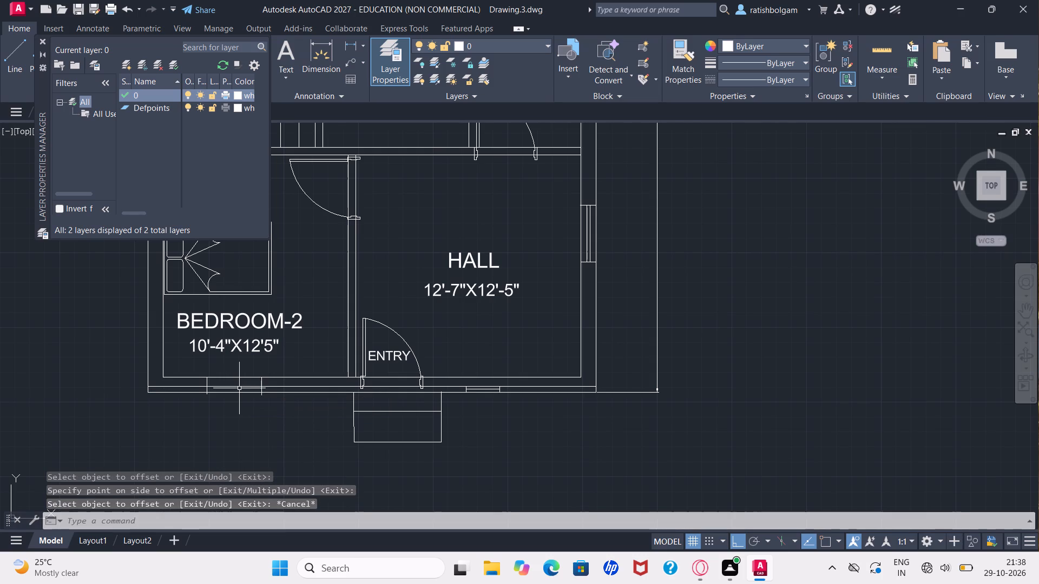
Offset the new line inside the south wall another 2" toward the rooms.
text(of)
key(Return)
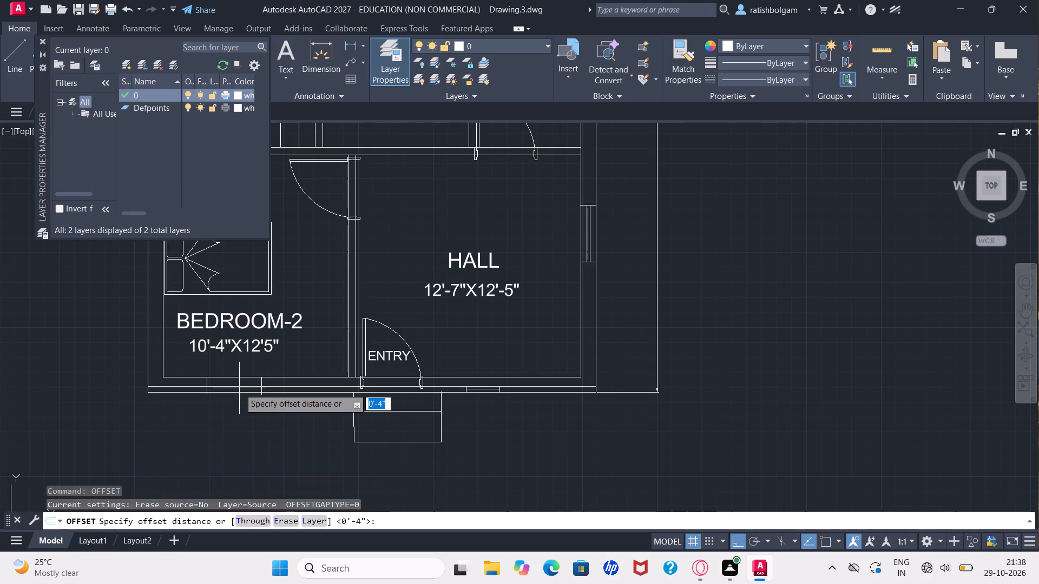
key(2)
key(shift+quotedbl)
key(Return)
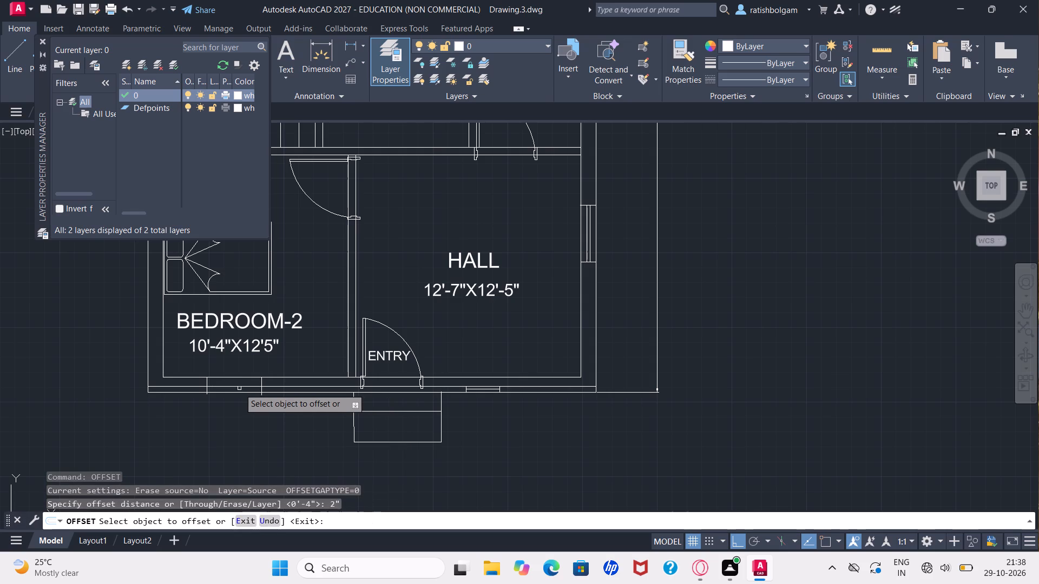
click(239, 386)
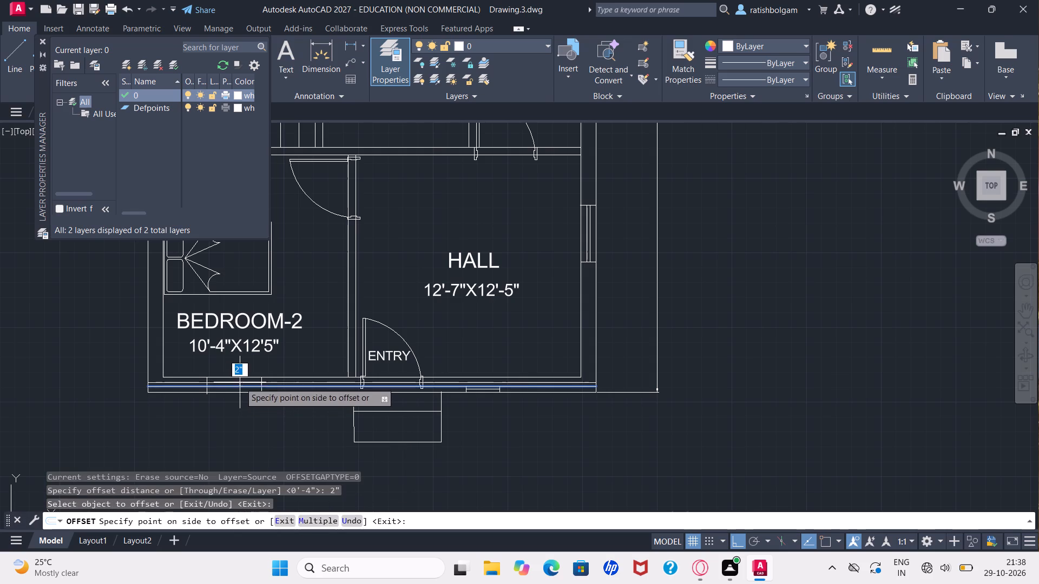
click(240, 382)
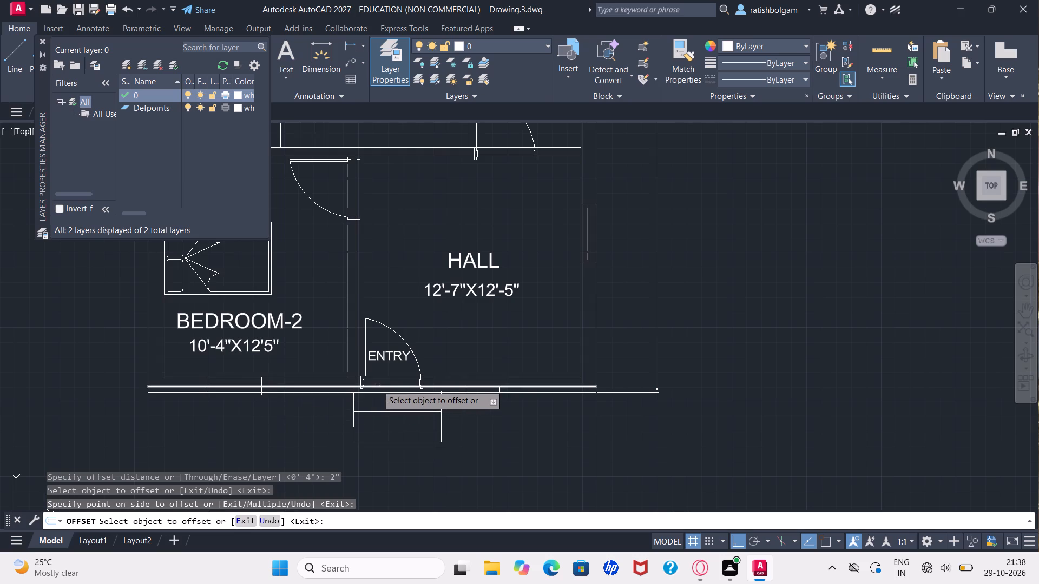
key(Escape)
key(Escape)
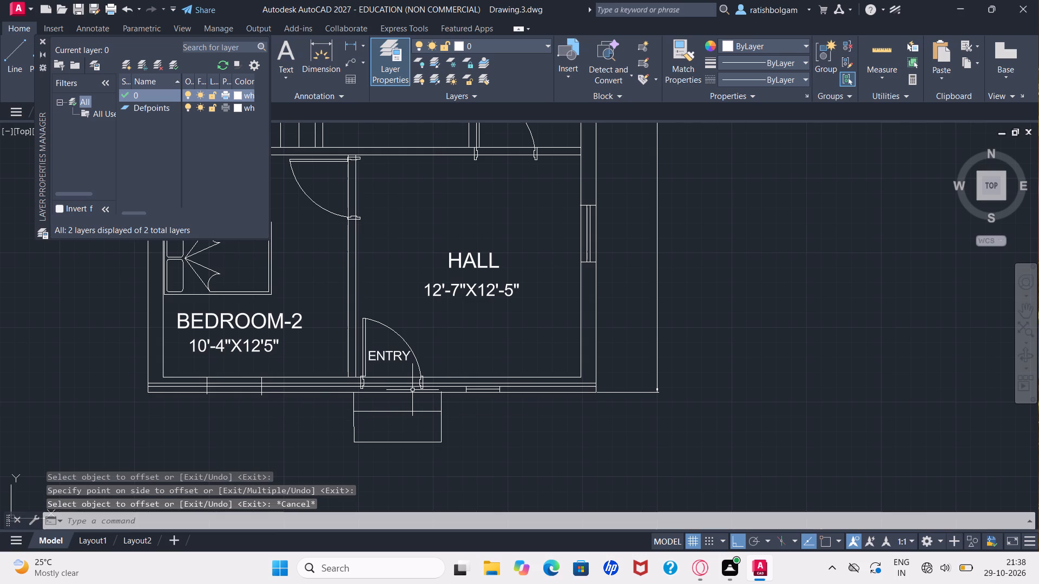
Erase the lengthwise middle line of the small Hall window in the south wall, east of the entry door.
ctrl+scroll(412, 390, up, 2)
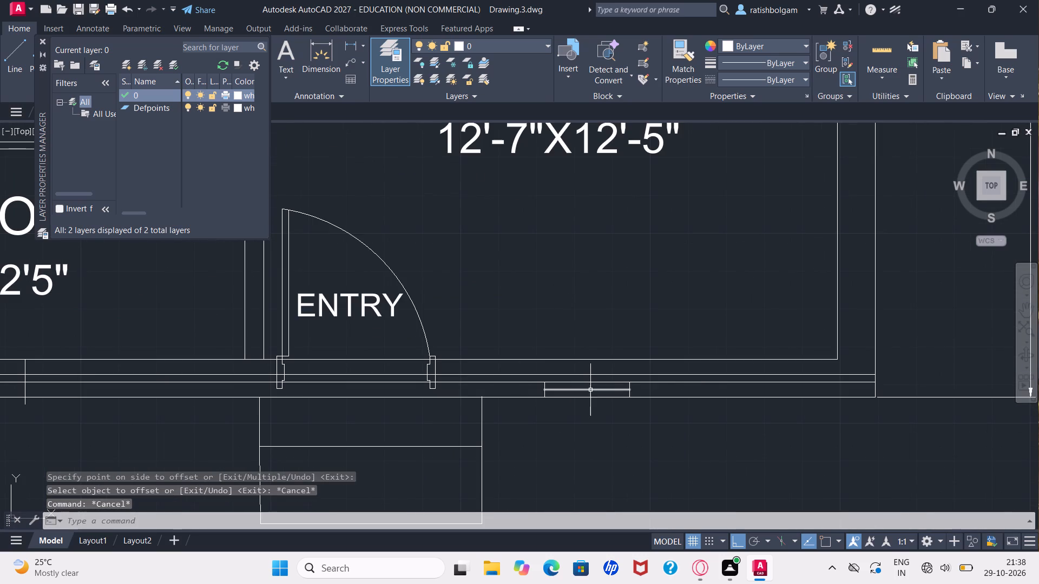
click(591, 389)
key(Delete)
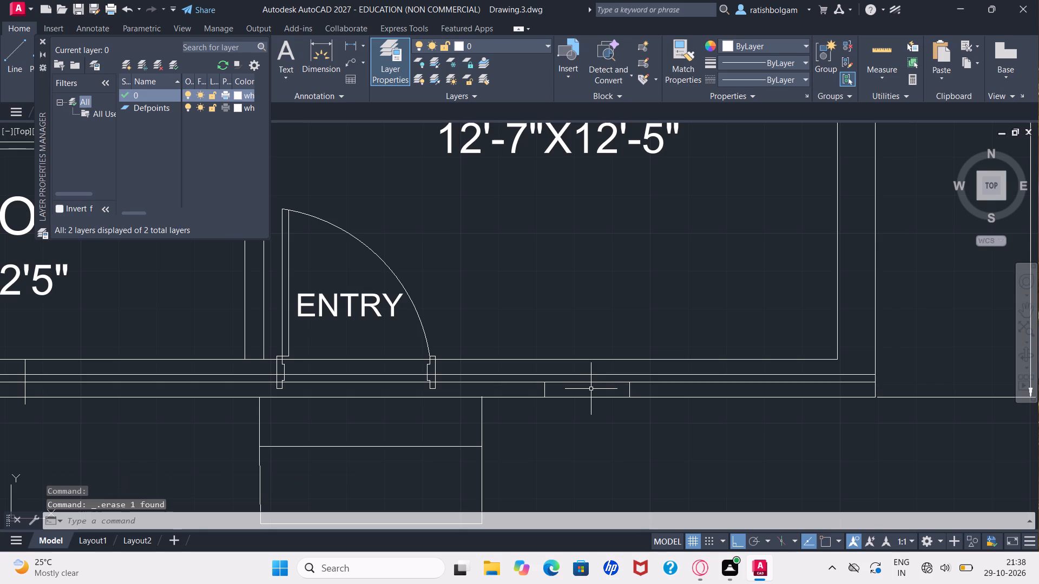
ctrl+scroll(591, 389, down, 2)
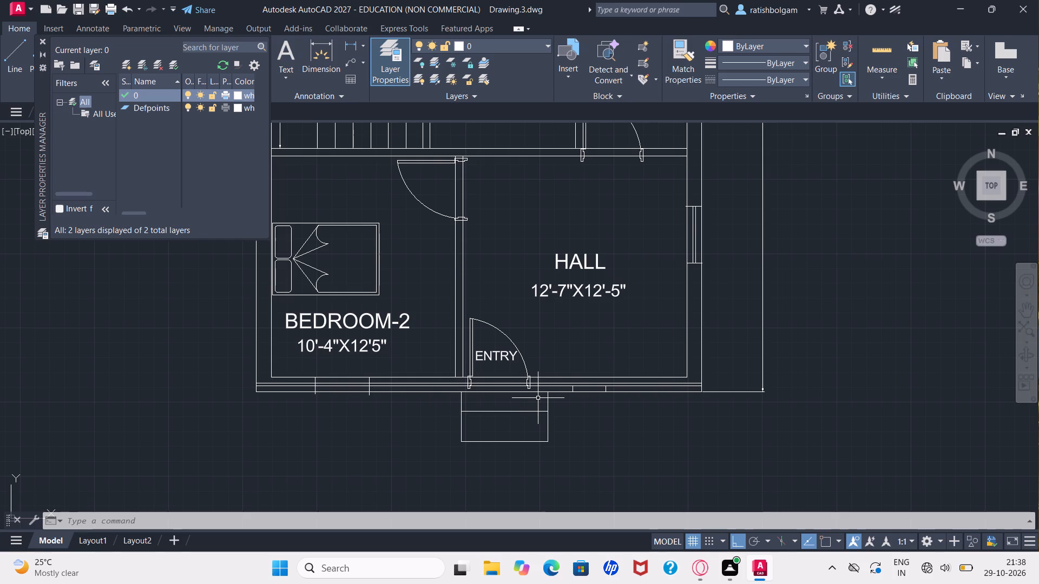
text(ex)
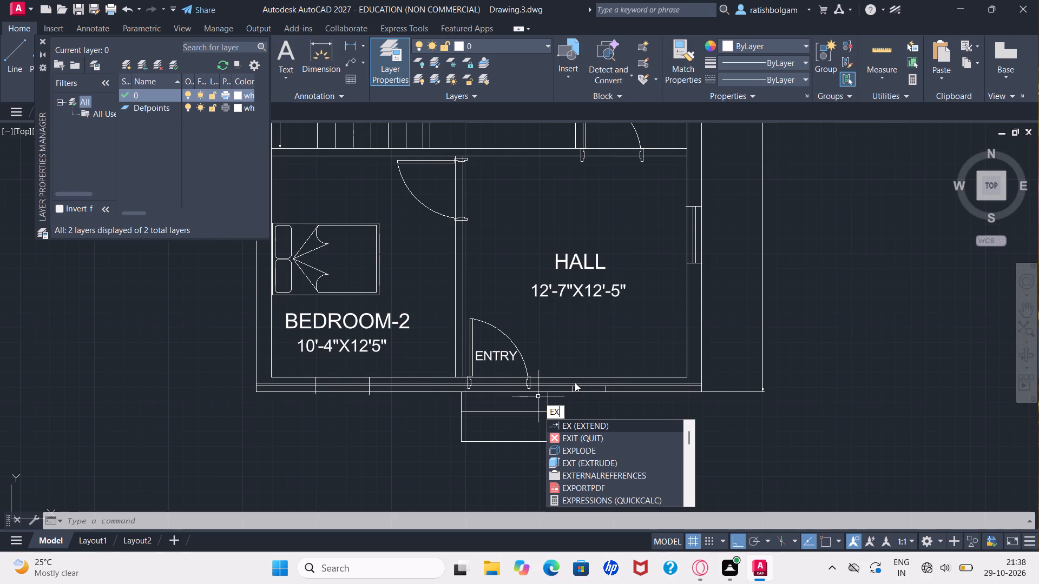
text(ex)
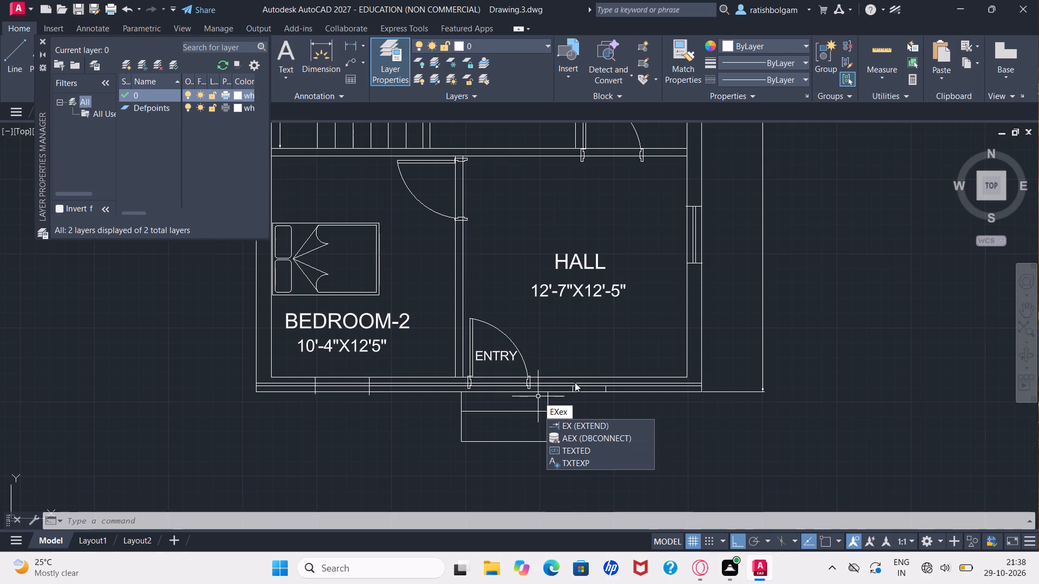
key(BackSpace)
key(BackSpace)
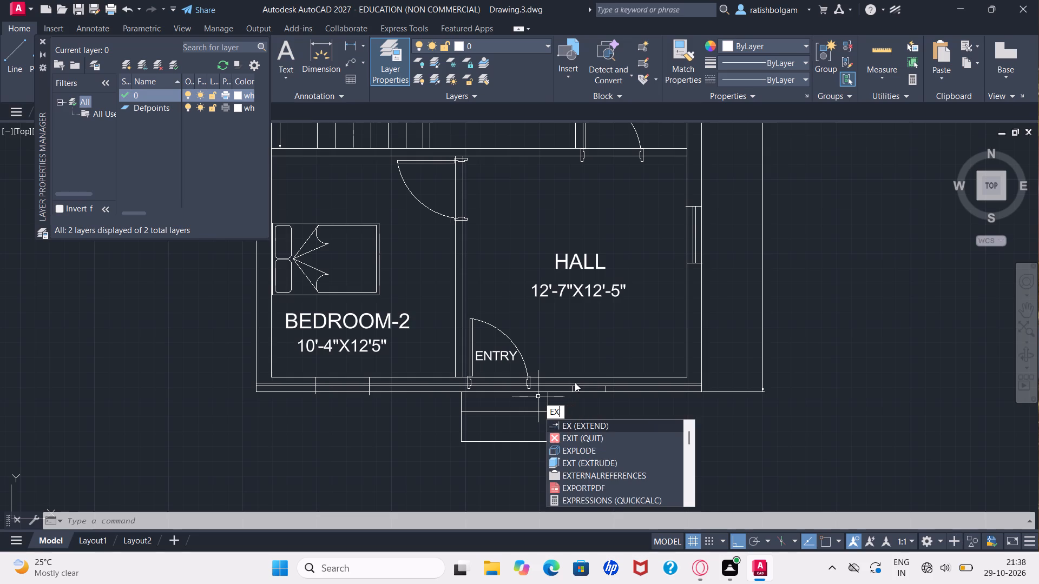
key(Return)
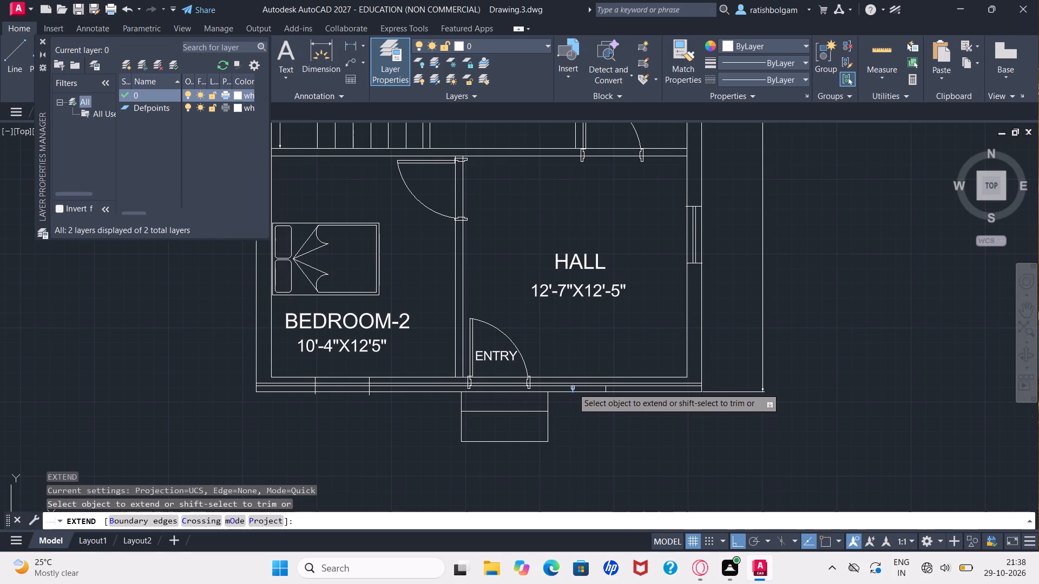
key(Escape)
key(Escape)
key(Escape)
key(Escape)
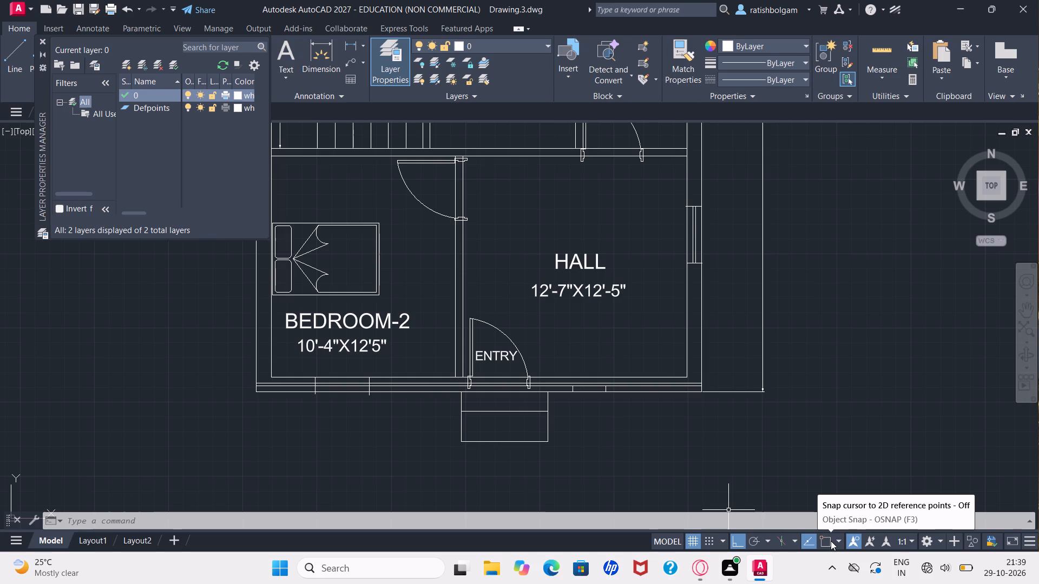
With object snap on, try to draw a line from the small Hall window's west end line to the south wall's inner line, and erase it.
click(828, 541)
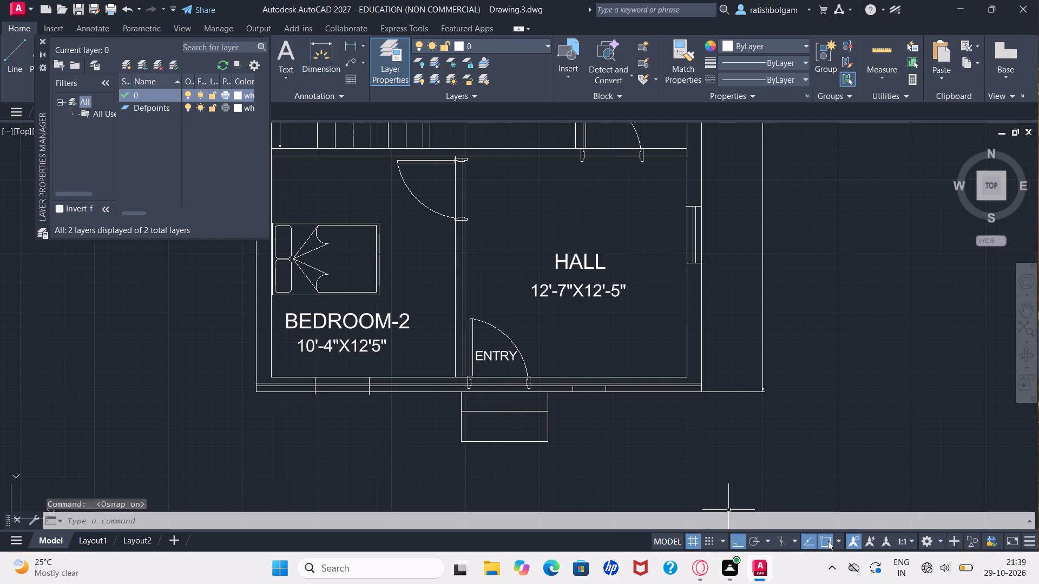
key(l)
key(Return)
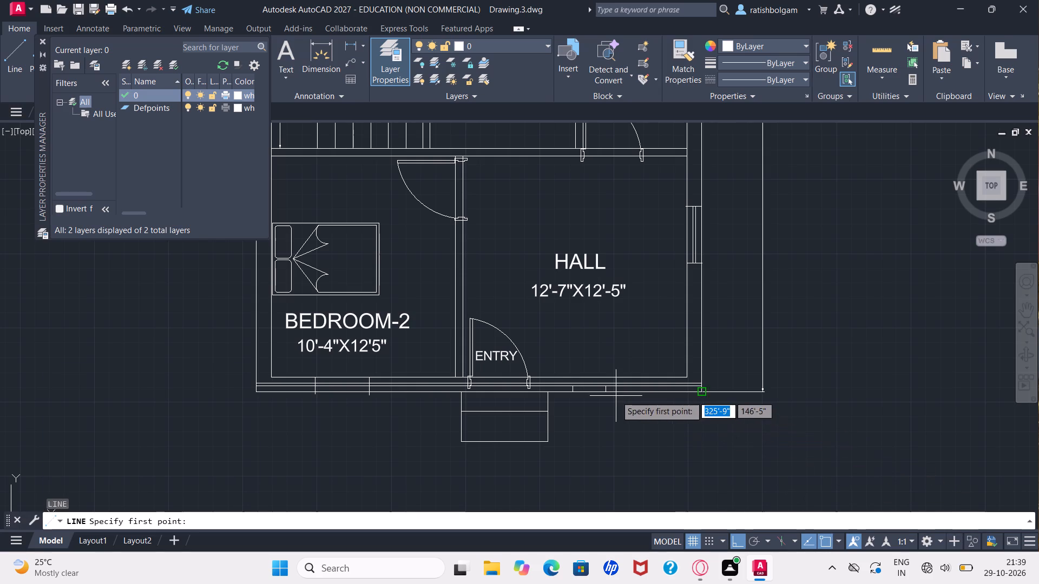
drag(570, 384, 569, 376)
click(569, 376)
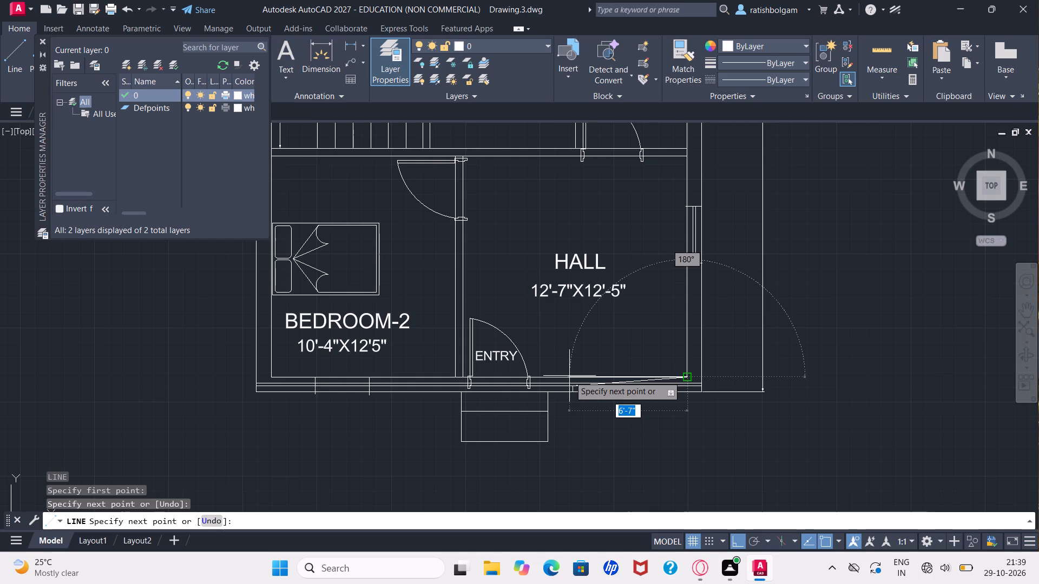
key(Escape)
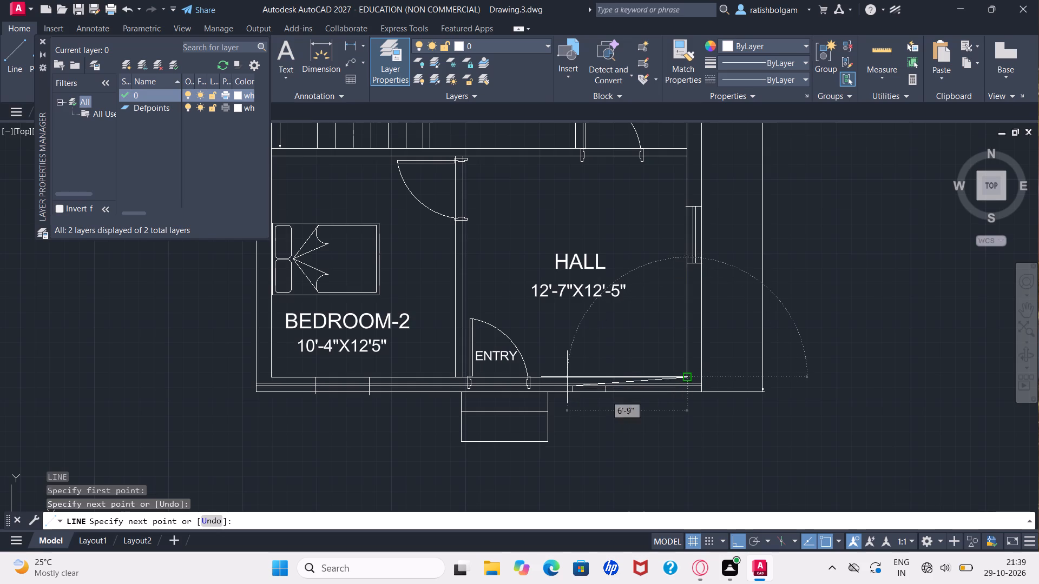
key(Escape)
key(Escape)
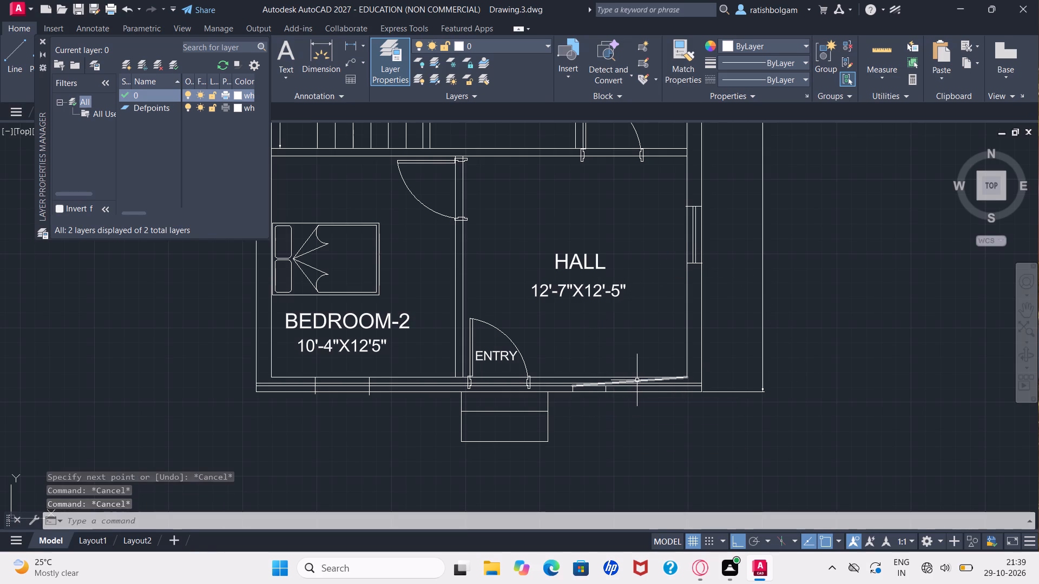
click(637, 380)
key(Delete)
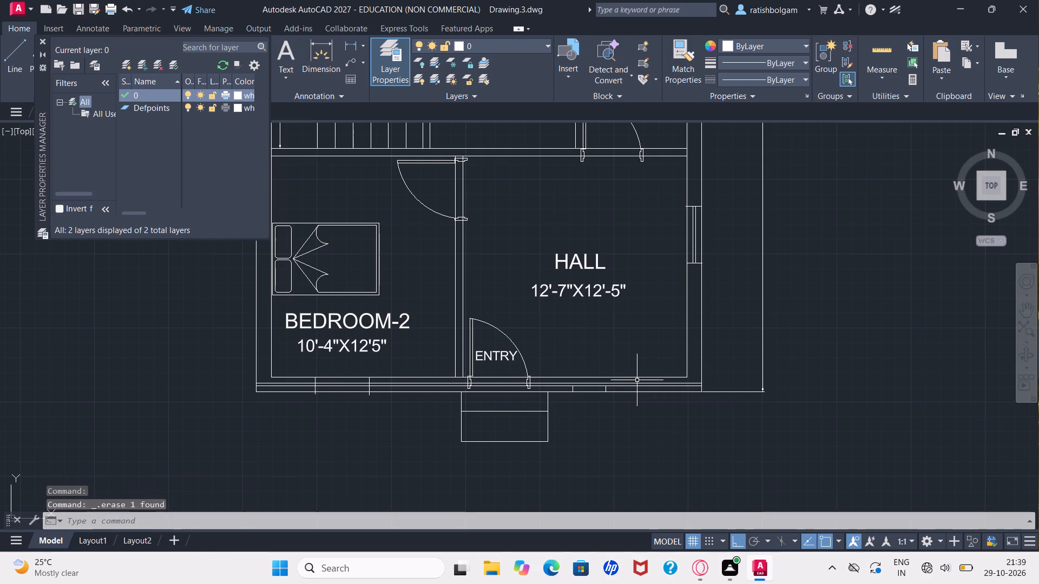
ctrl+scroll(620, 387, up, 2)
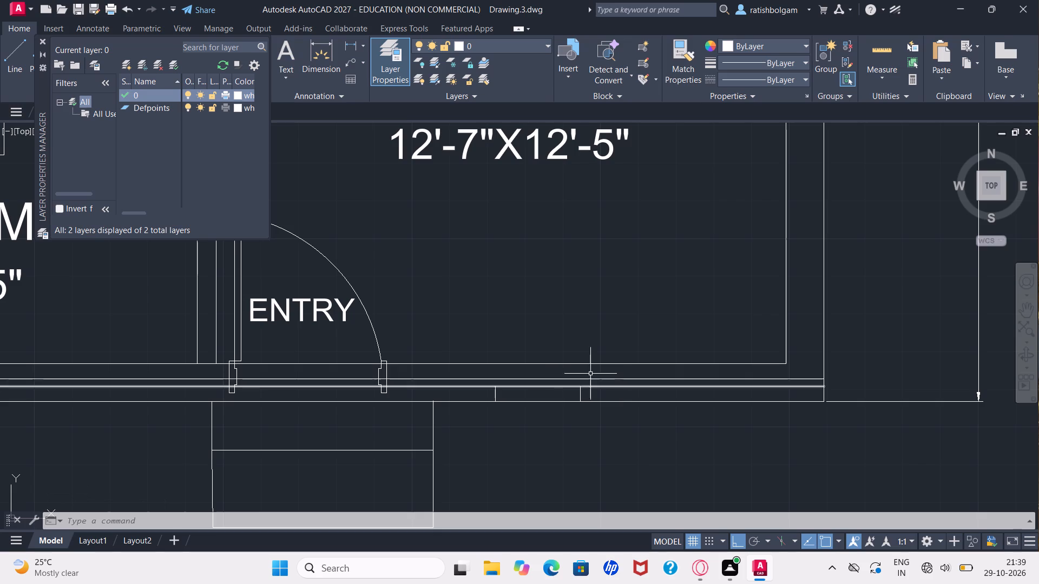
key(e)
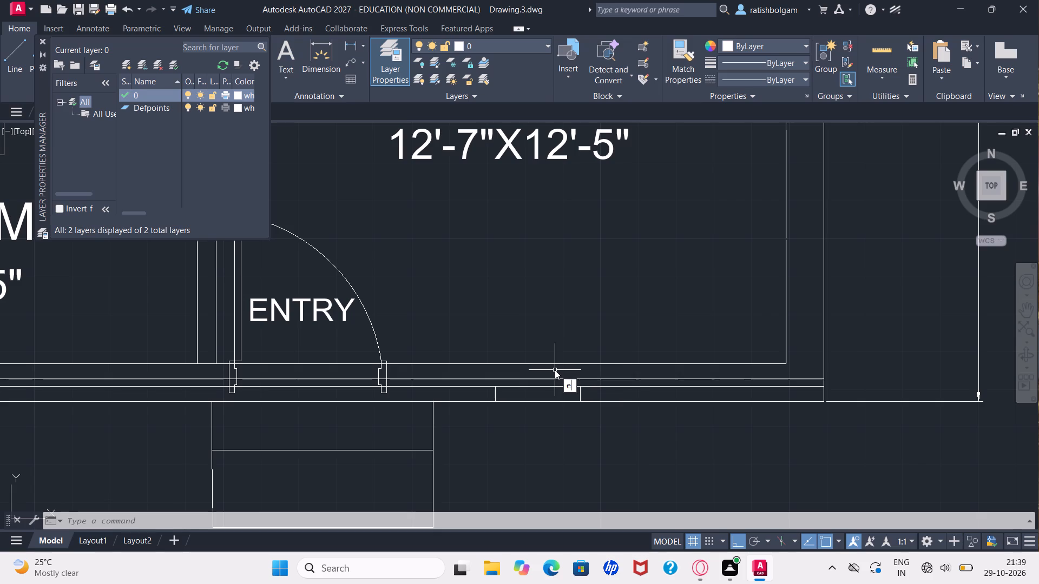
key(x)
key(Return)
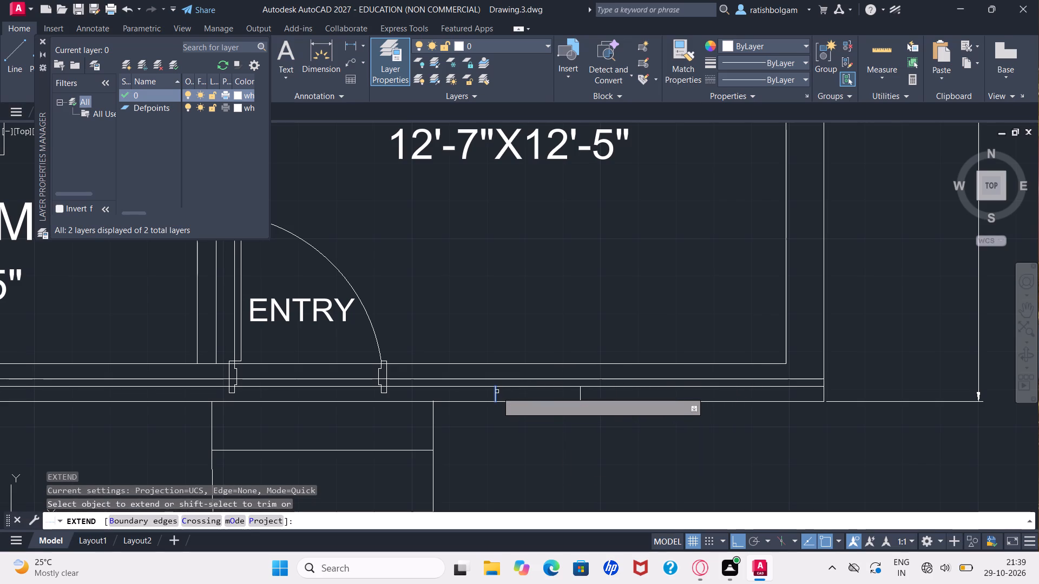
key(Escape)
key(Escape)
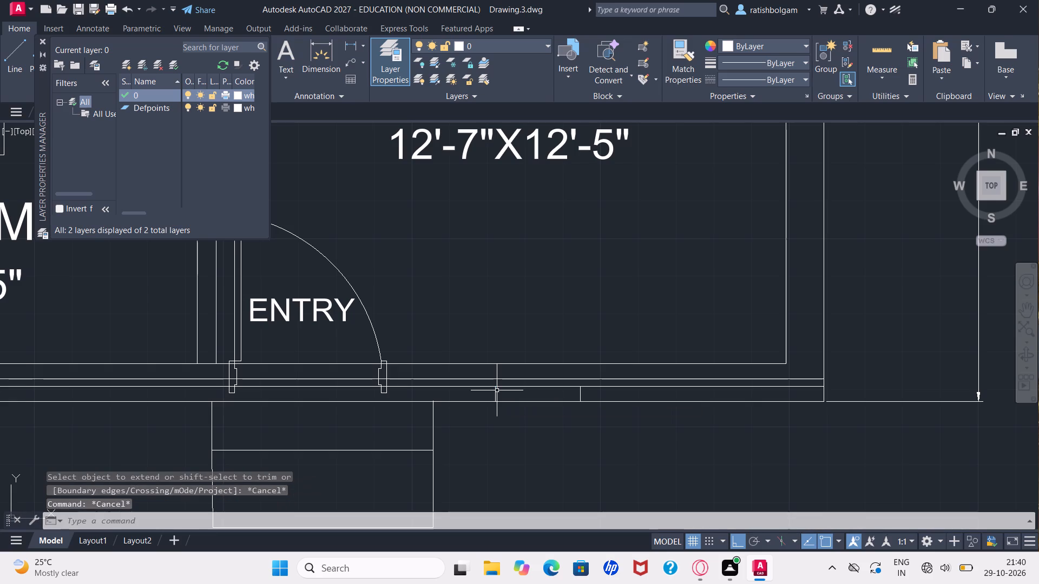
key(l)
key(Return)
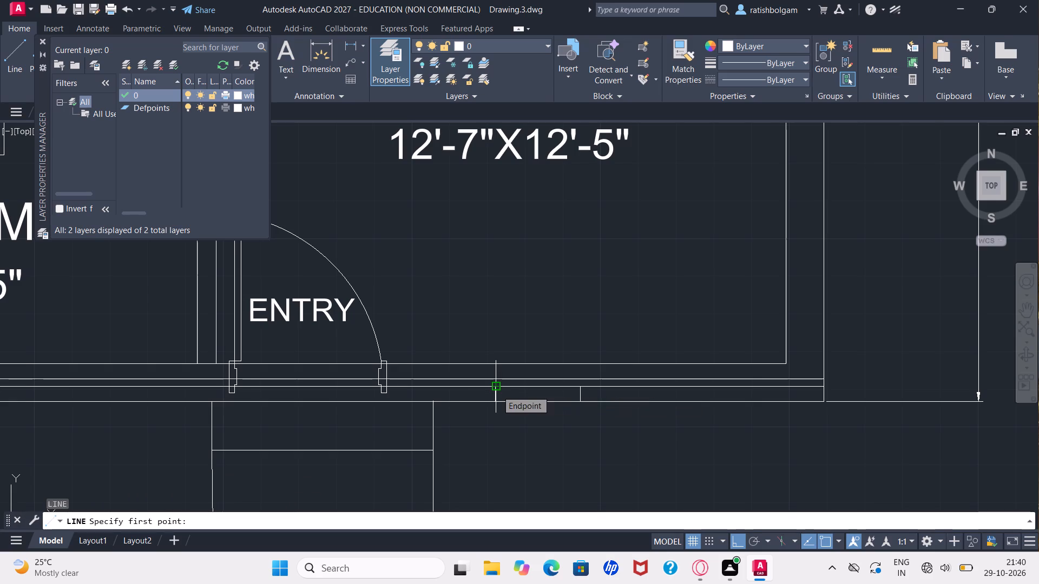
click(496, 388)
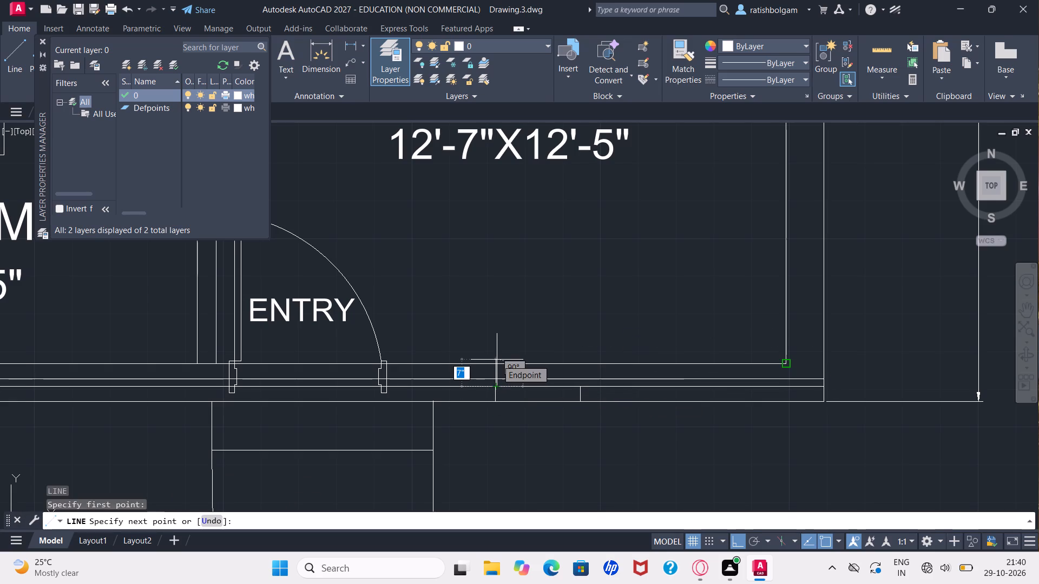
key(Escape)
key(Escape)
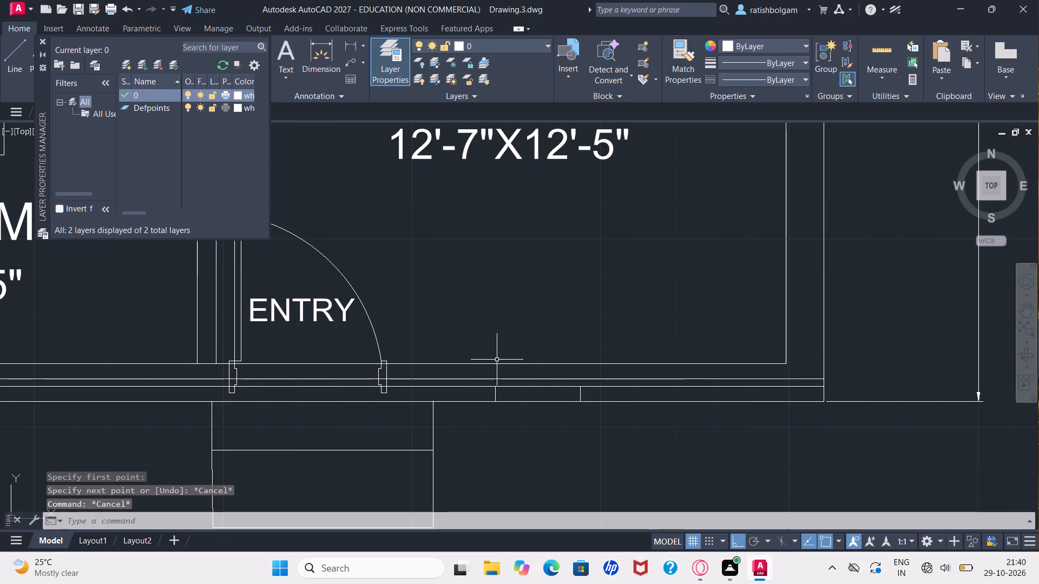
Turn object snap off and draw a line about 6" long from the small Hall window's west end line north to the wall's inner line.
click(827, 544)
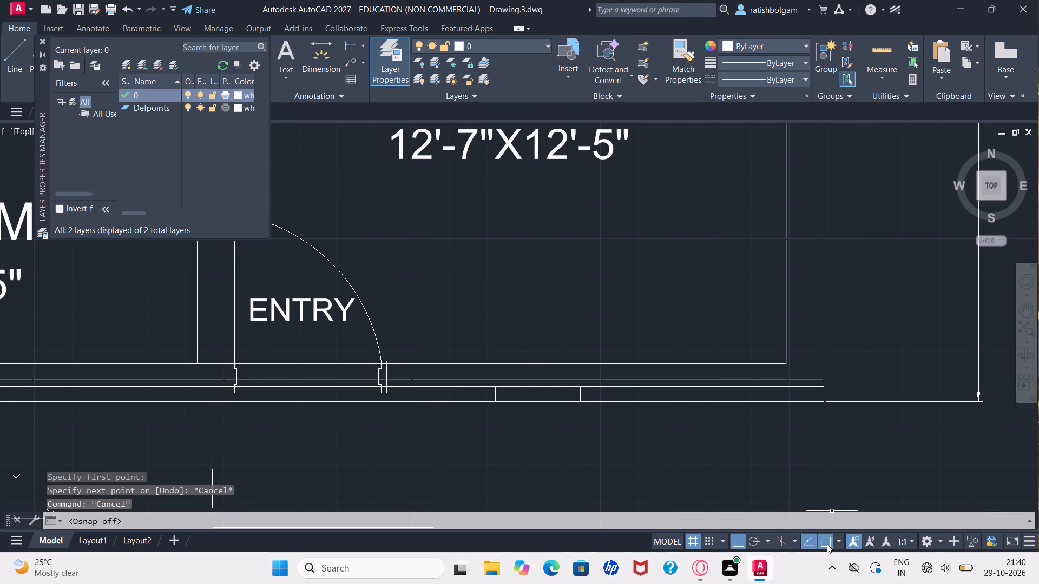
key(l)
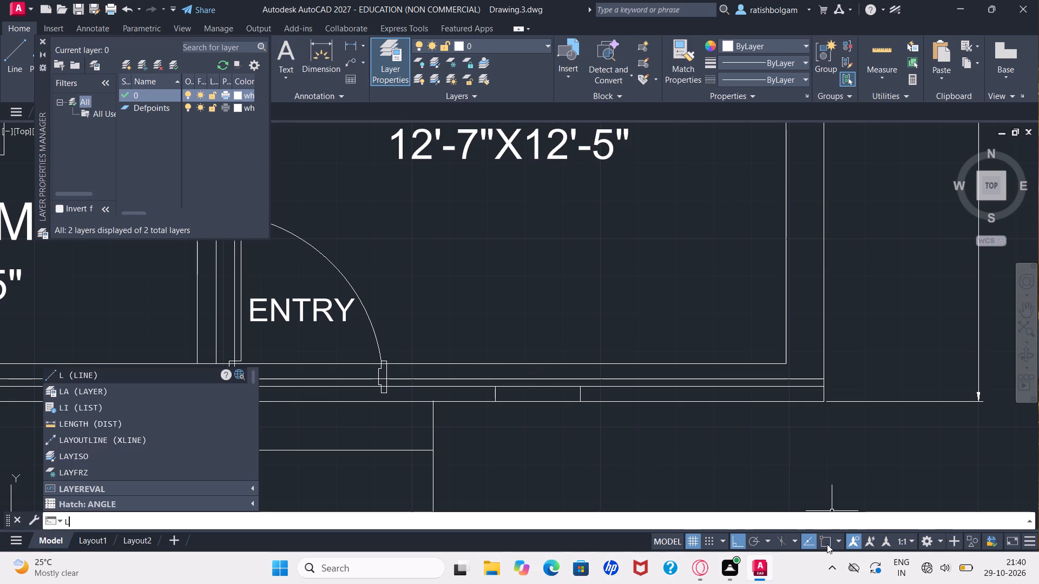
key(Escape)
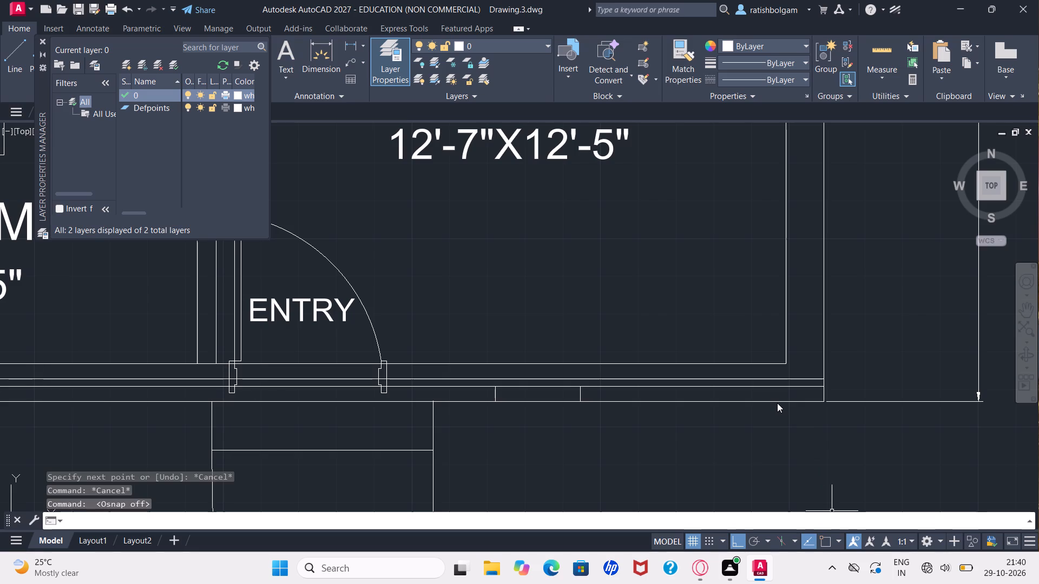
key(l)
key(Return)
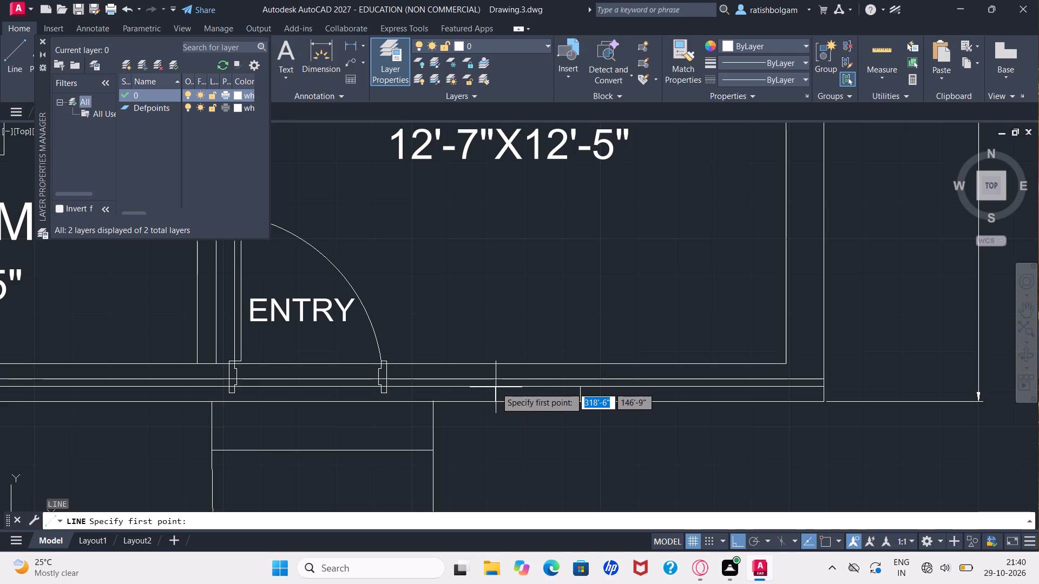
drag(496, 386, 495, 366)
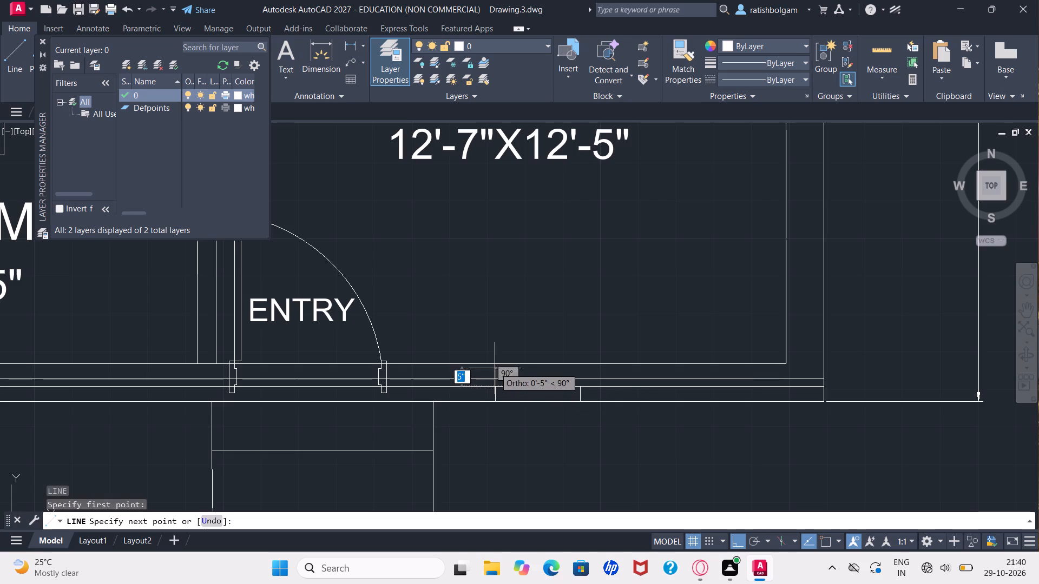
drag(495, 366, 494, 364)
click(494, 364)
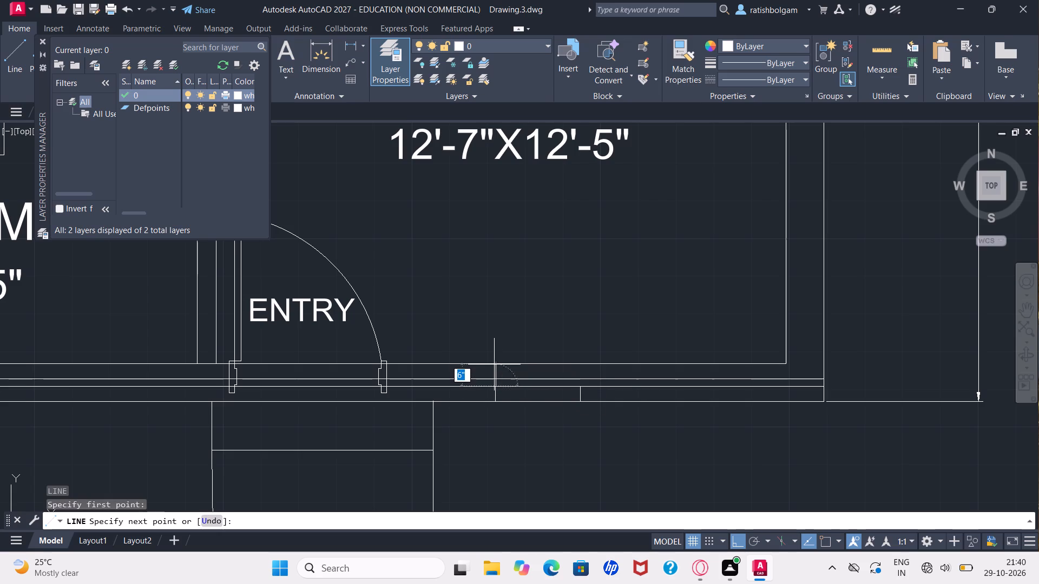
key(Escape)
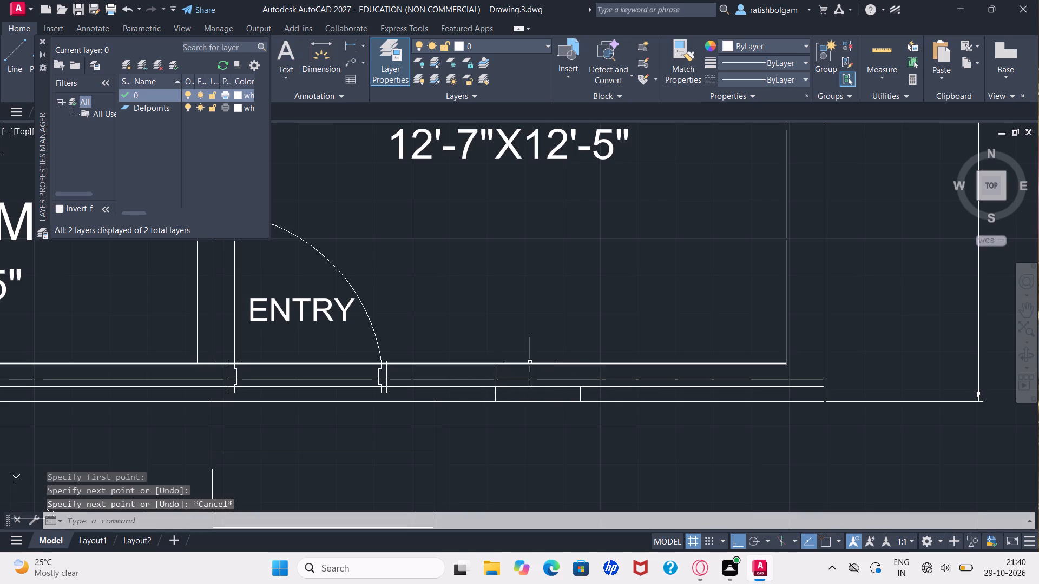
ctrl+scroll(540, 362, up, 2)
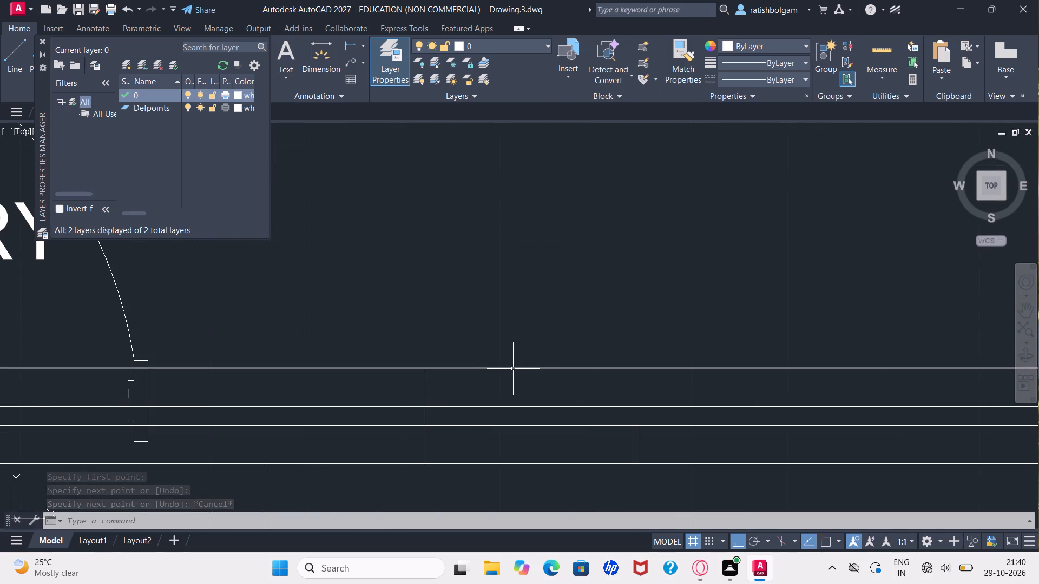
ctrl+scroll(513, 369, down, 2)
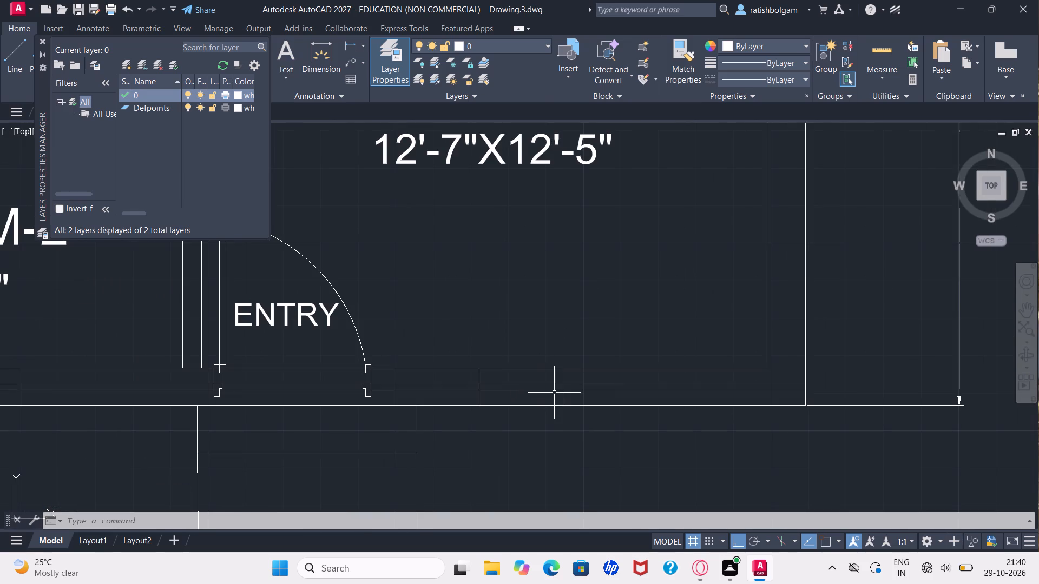
Draw a line about 6" long continuing the small Hall window's east end line north to the south wall's inner line.
key(l)
key(Return)
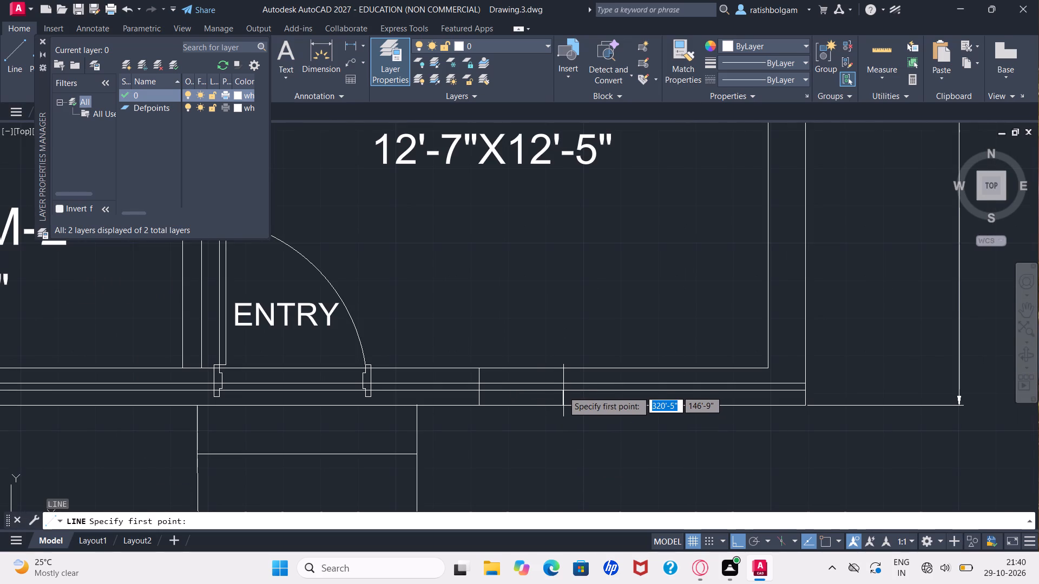
click(563, 391)
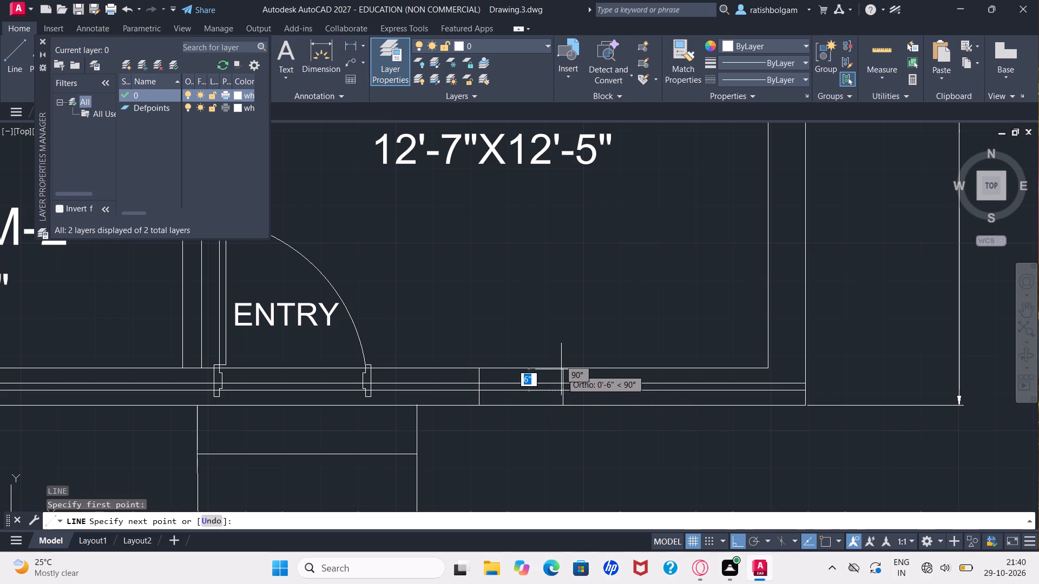
click(561, 368)
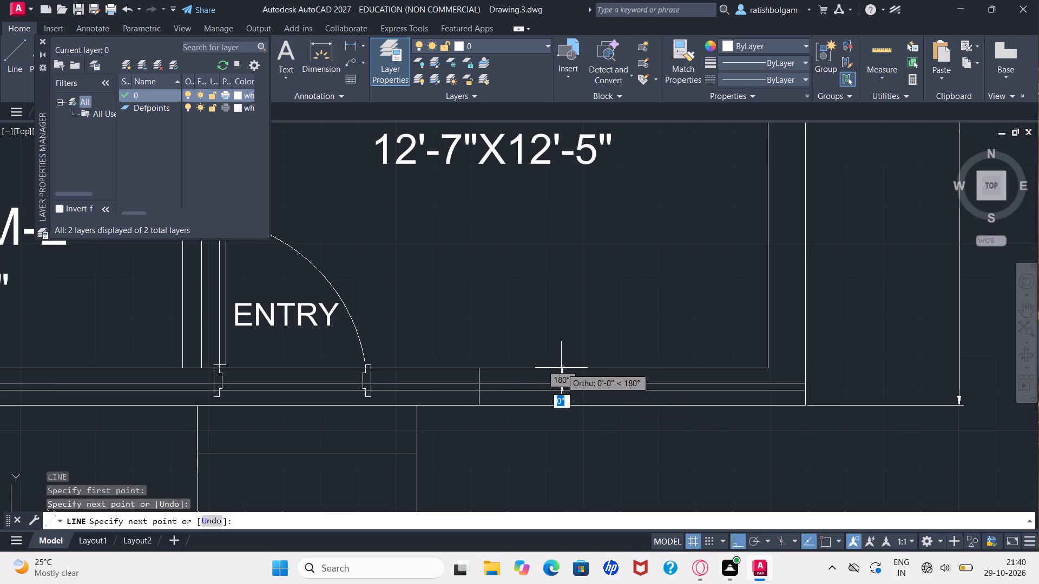
key(Escape)
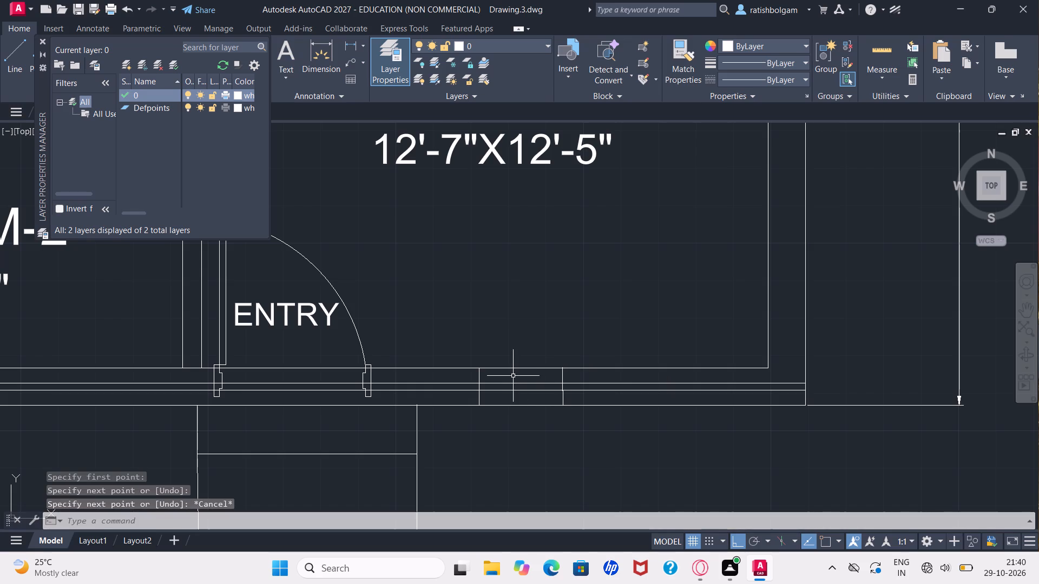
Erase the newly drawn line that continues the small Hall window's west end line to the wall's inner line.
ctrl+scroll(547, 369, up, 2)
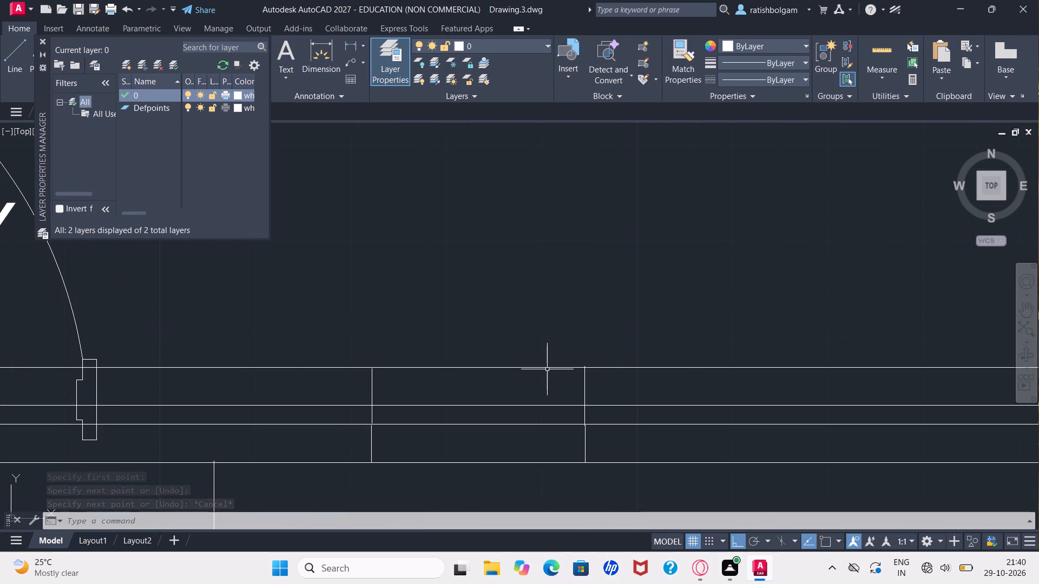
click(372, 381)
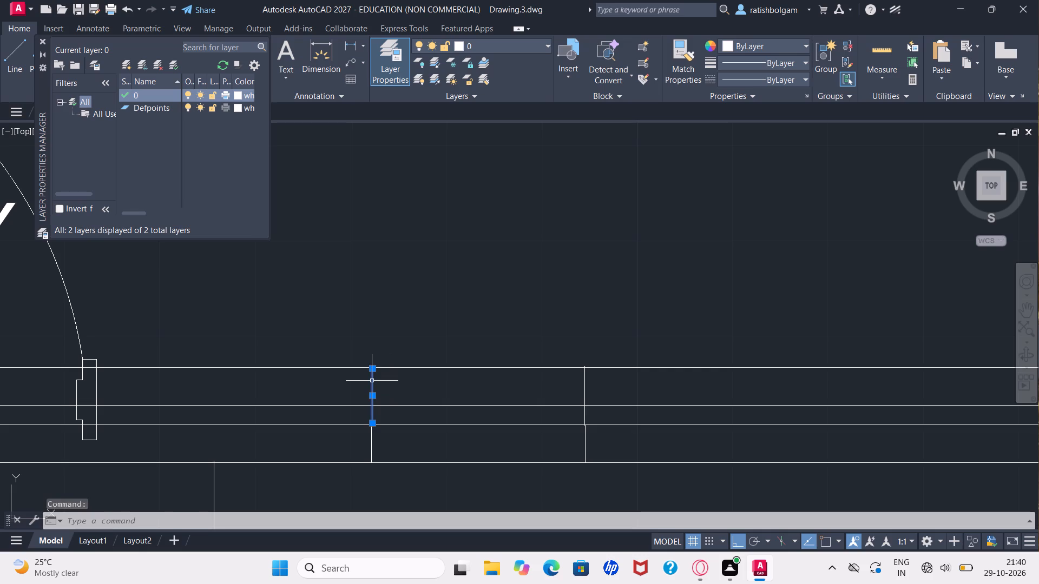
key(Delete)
Redraw the small Hall window's west end line about 6" north to the south wall's inner line, aligned with its existing lower part.
key(l)
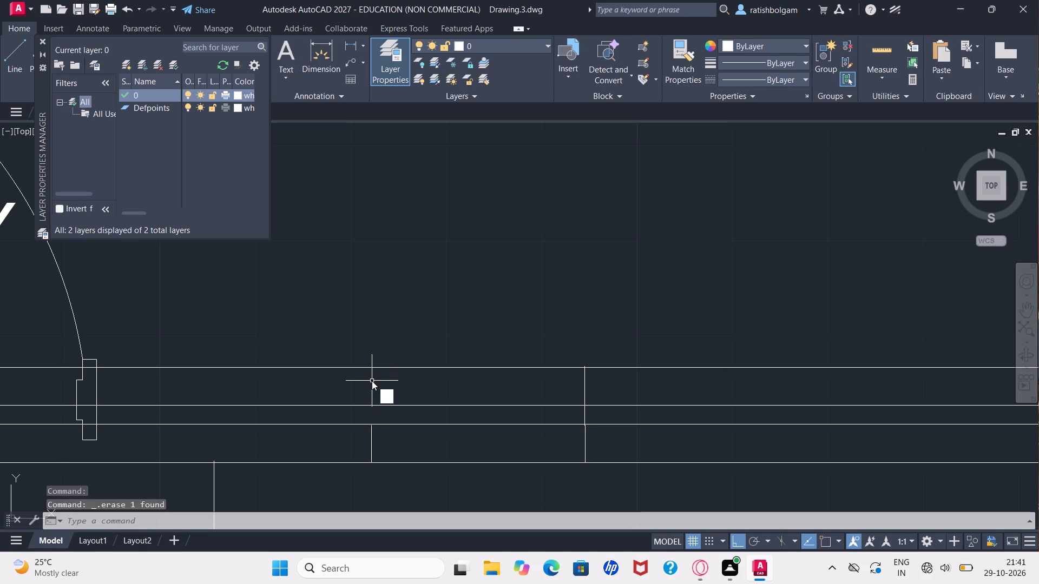
key(Return)
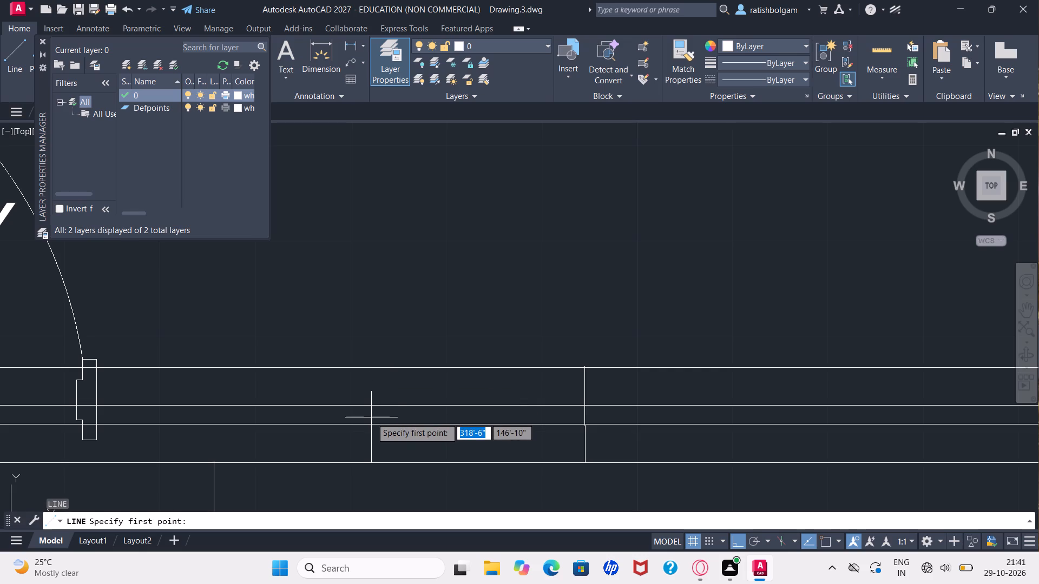
click(371, 423)
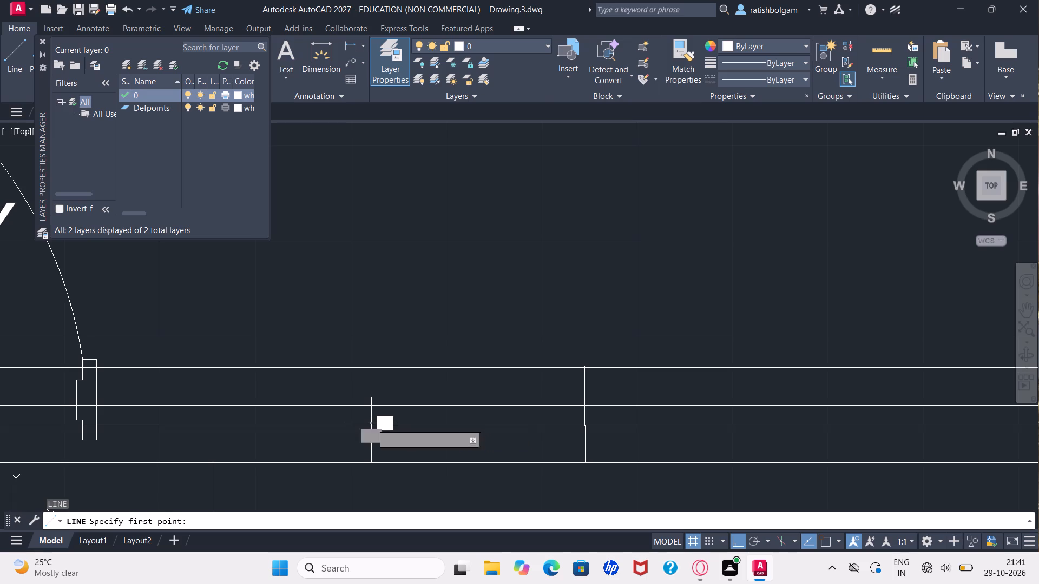
click(370, 367)
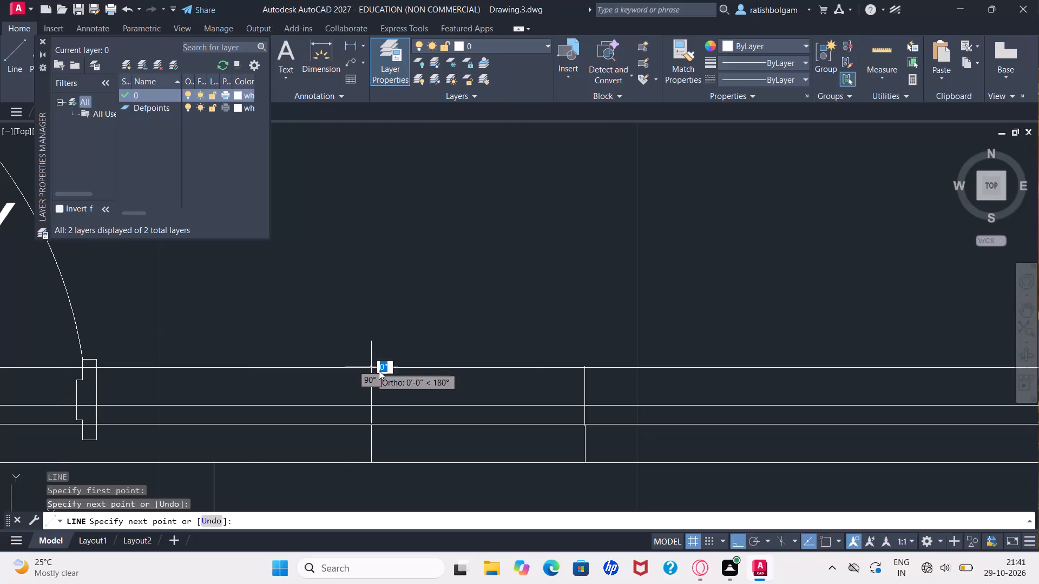
key(Escape)
key(Escape)
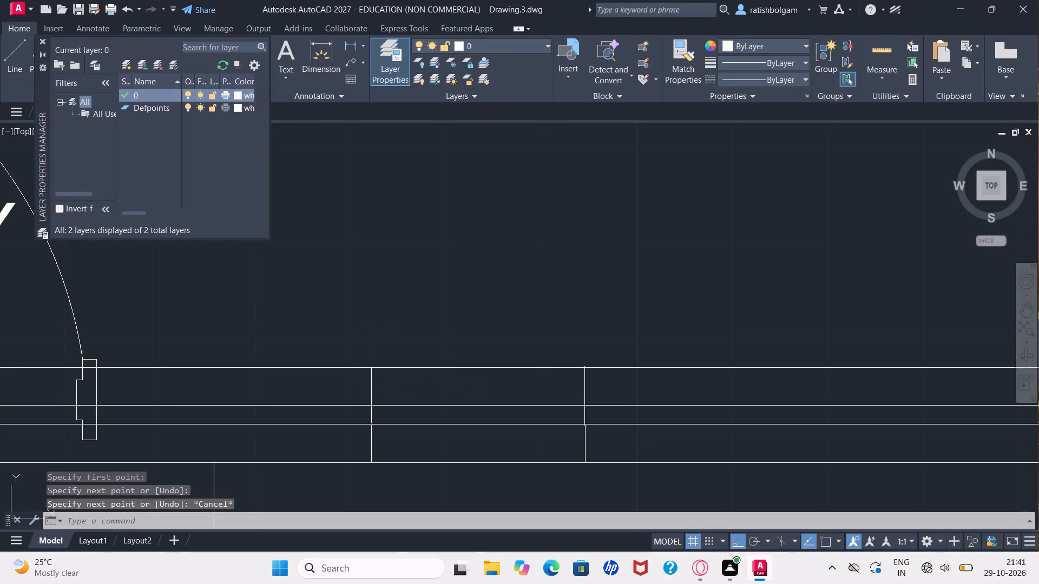
ctrl+scroll(384, 368, up, 3)
ctrl+scroll(384, 368, down, 2)
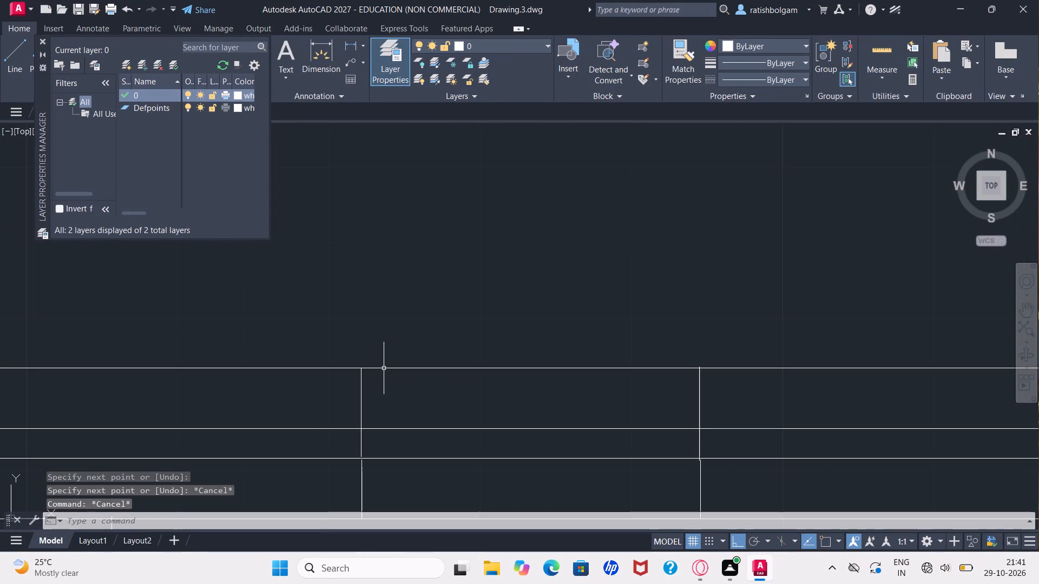
ctrl+scroll(387, 448, up, 1)
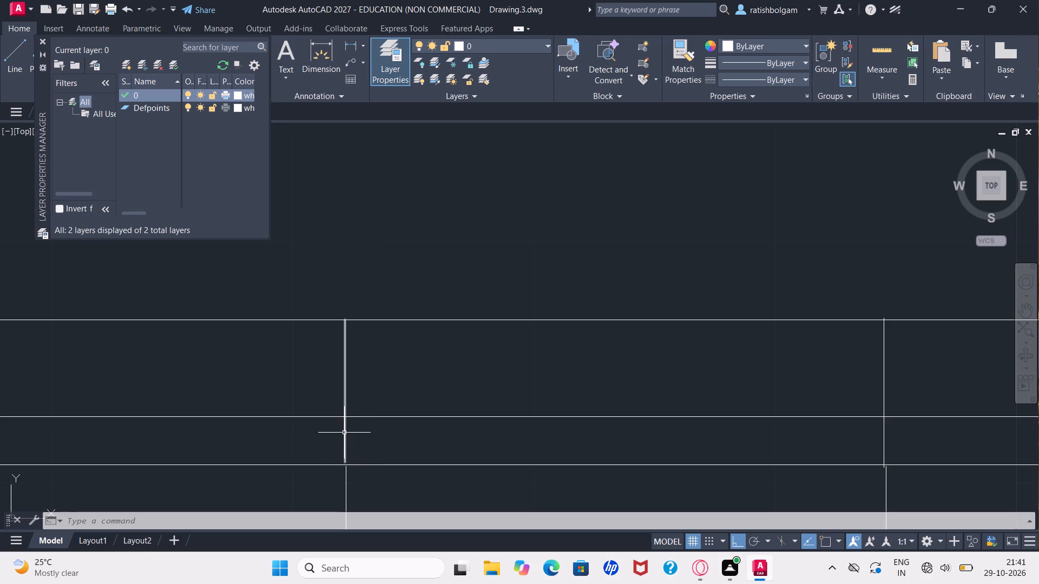
Erase the two misaligned lower end-line pieces of the small Hall window, at its west and east ends.
click(347, 488)
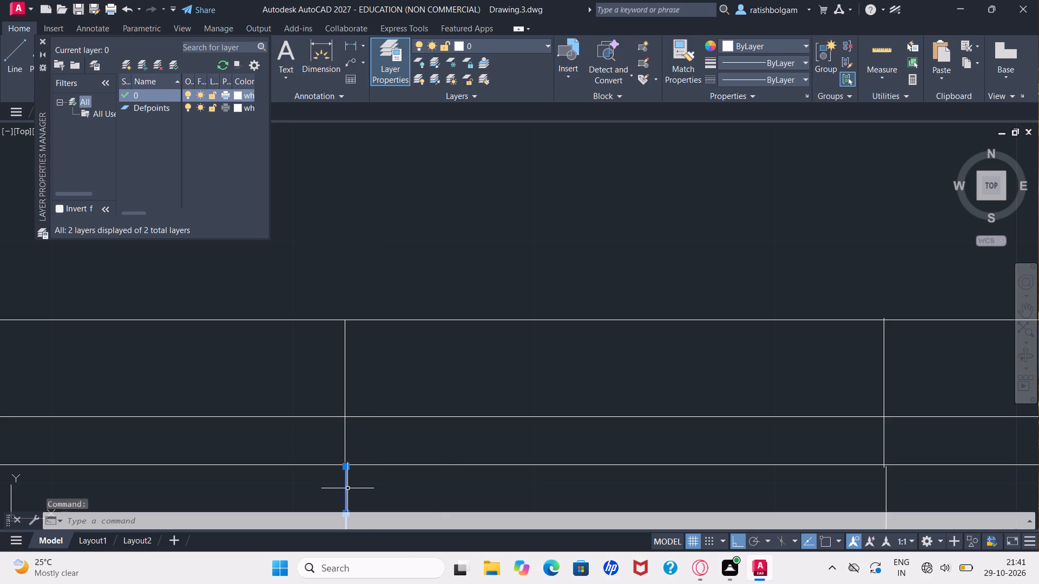
key(Delete)
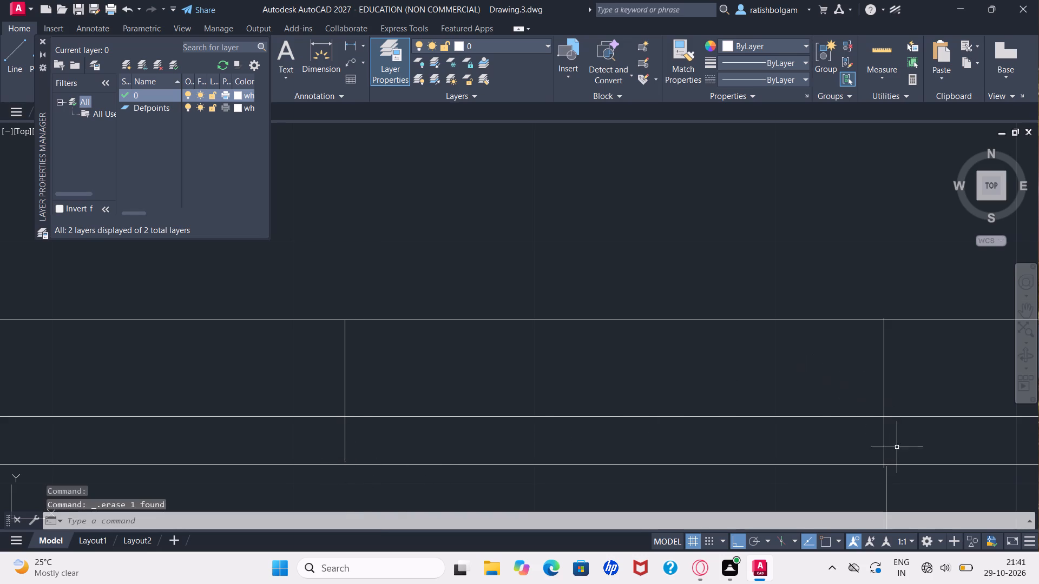
click(887, 482)
key(Delete)
Extend the small Hall window's west and east end lines south to the south wall's outer line.
text(ex)
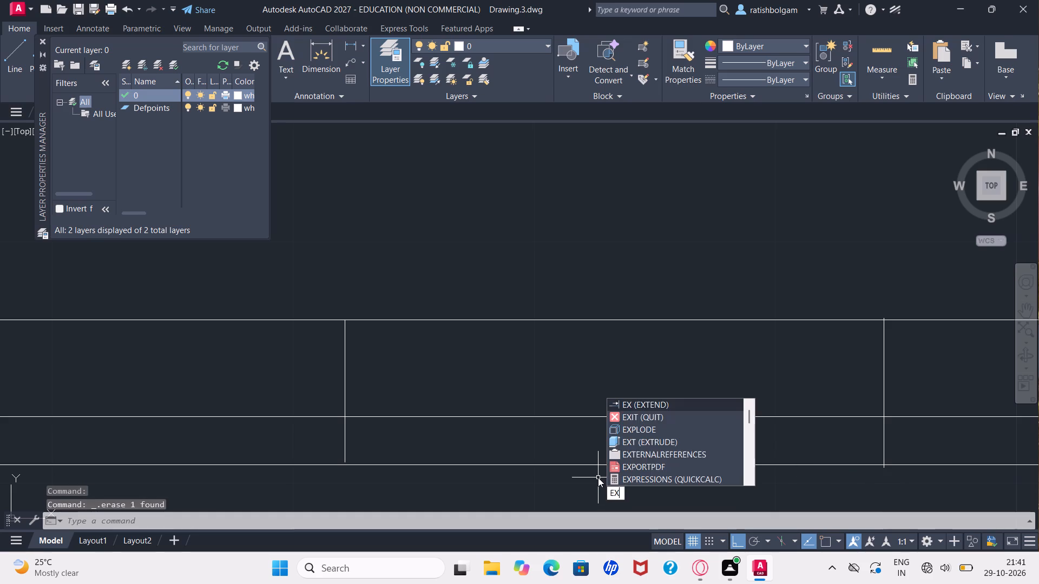
key(Return)
scroll(444, 456, right, 1)
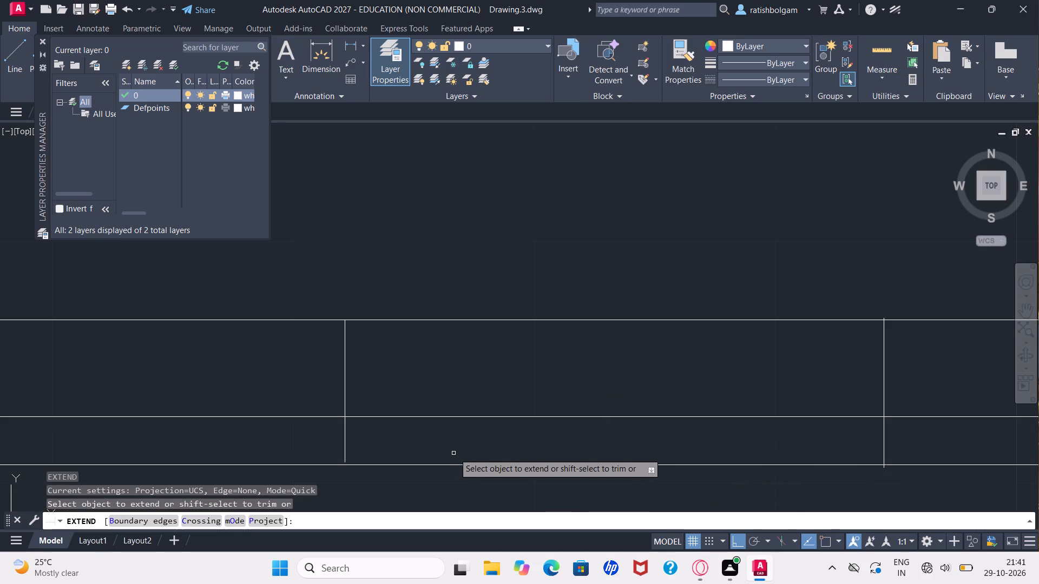
scroll(458, 451, right, 1)
ctrl+scroll(463, 447, down, 2)
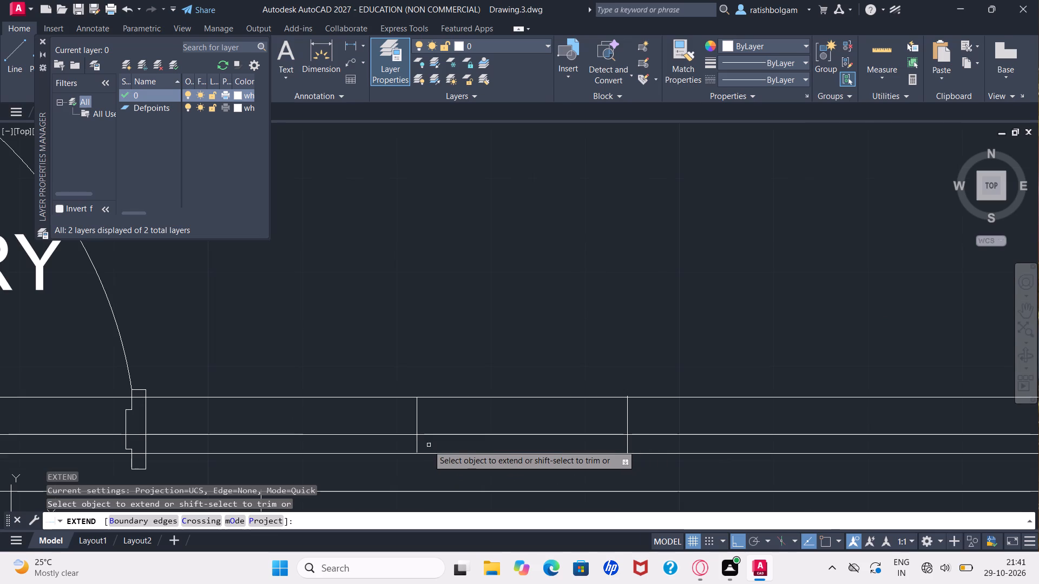
click(417, 446)
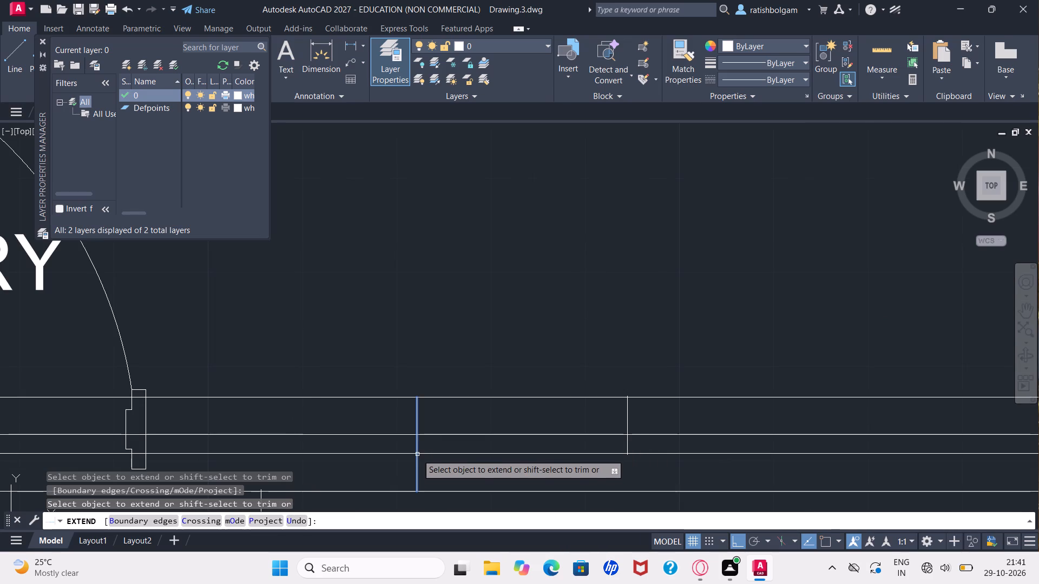
drag(417, 452, 535, 473)
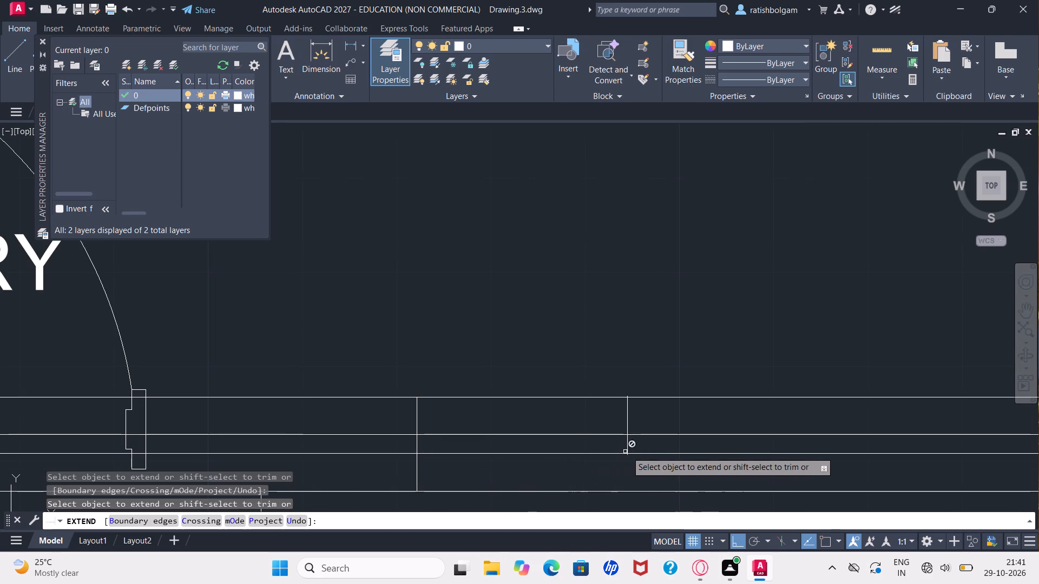
click(629, 449)
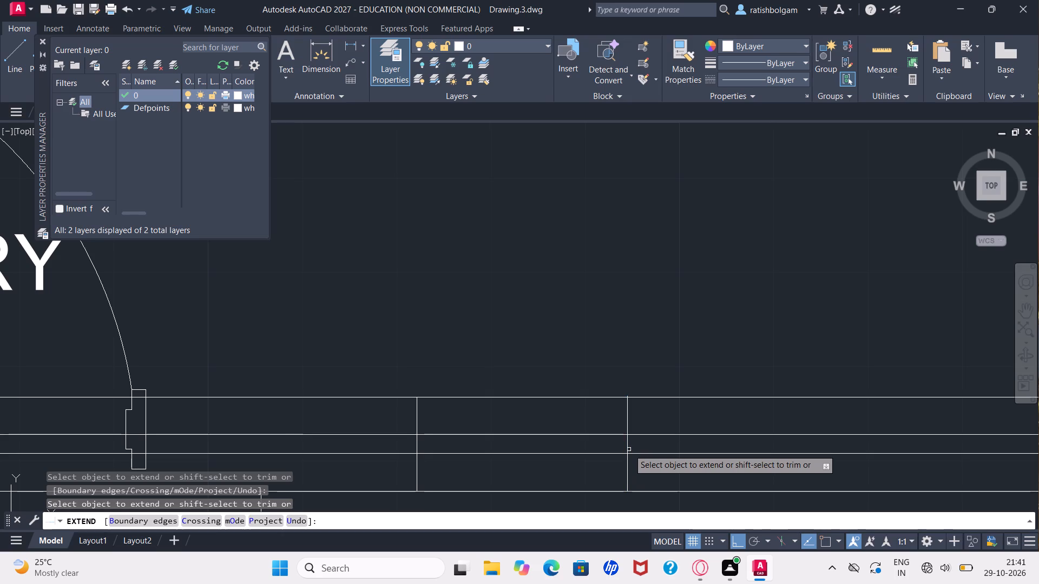
key(Escape)
key(Escape)
key(Escape)
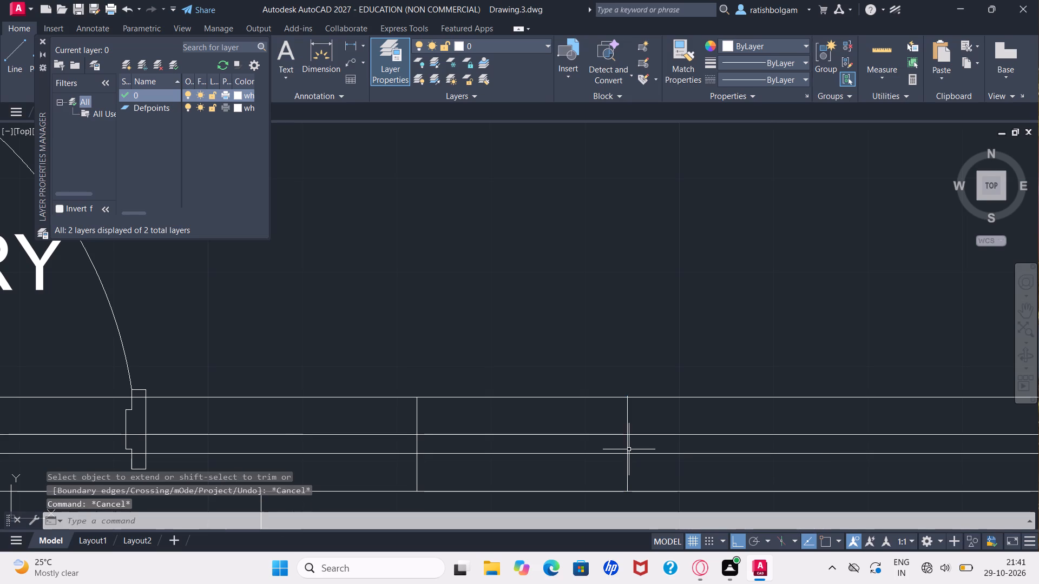
Trim the two south-wall window lines between the Bedroom-2 window and the small Hall window, including across the entry door opening.
ctrl+scroll(629, 449, down, 2)
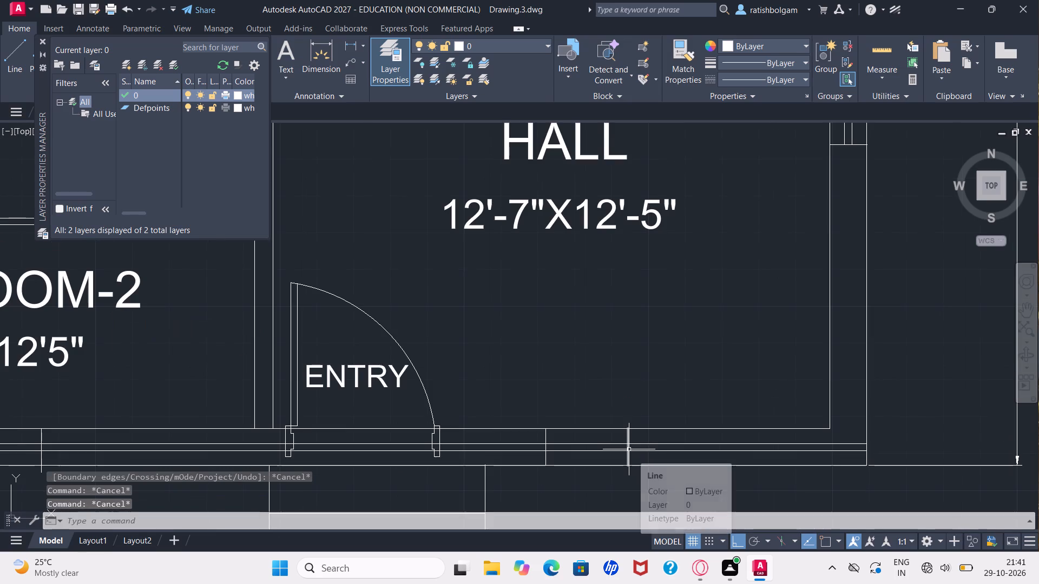
key(t)
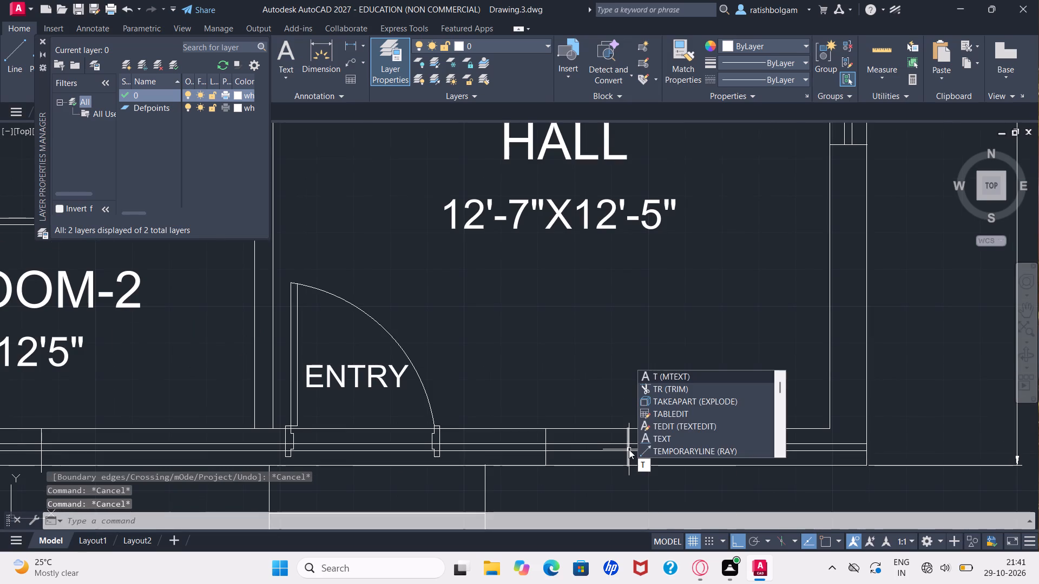
key(r)
key(Return)
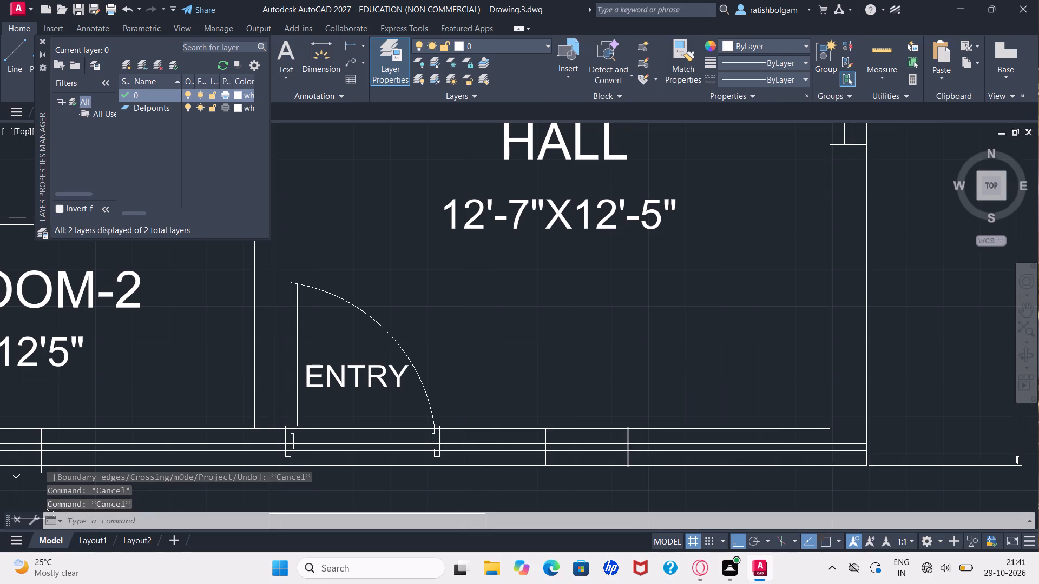
click(488, 444)
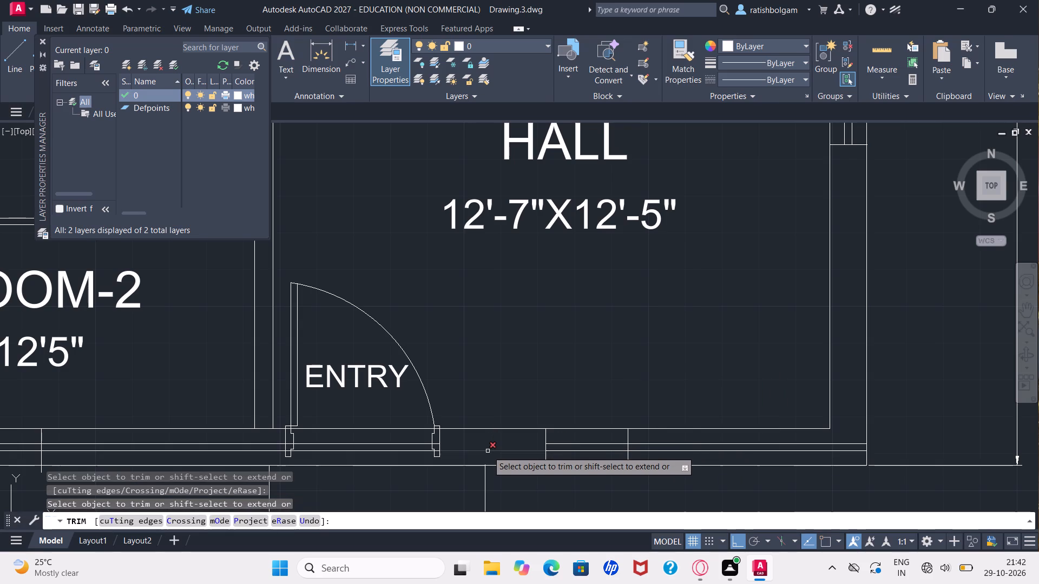
drag(488, 450, 416, 447)
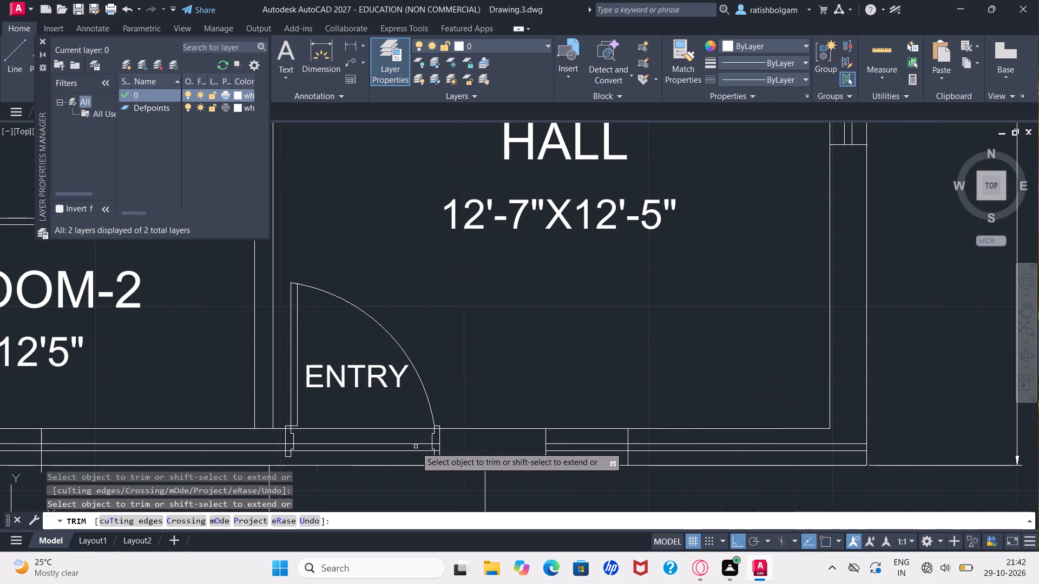
drag(416, 447, 415, 444)
click(415, 444)
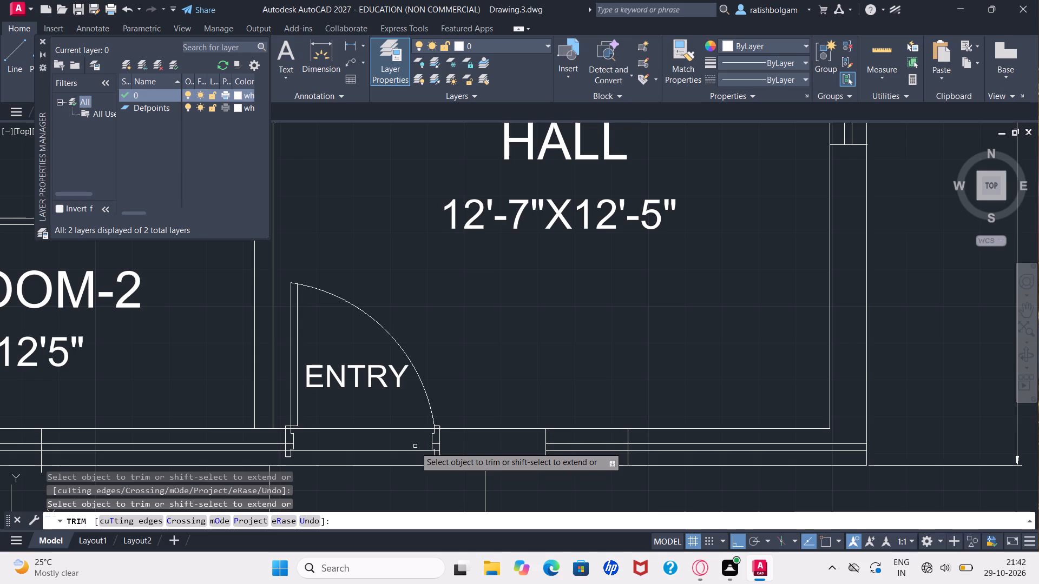
drag(414, 449, 351, 439)
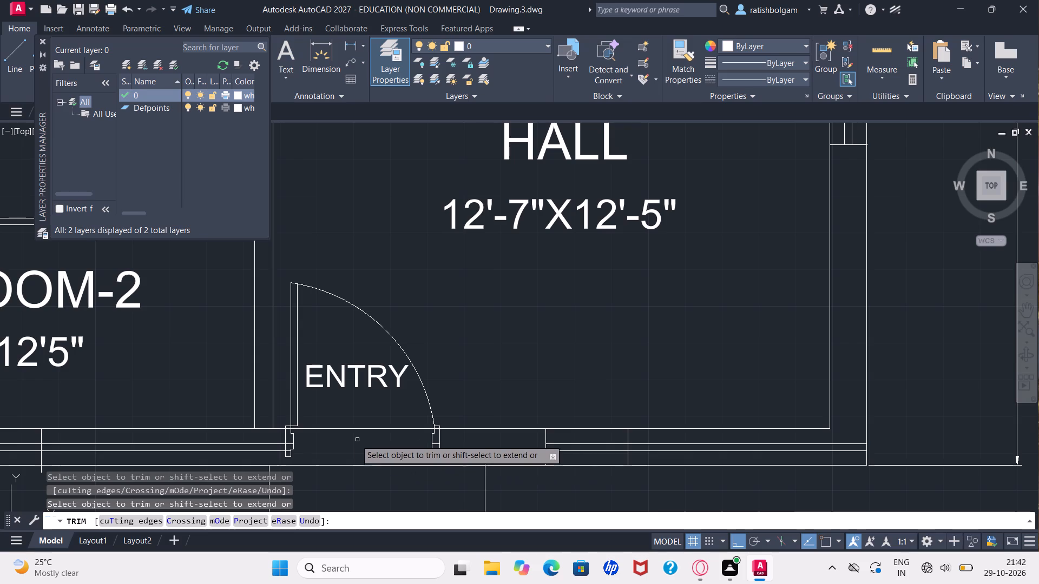
drag(351, 439, 255, 449)
drag(255, 452, 257, 445)
click(257, 445)
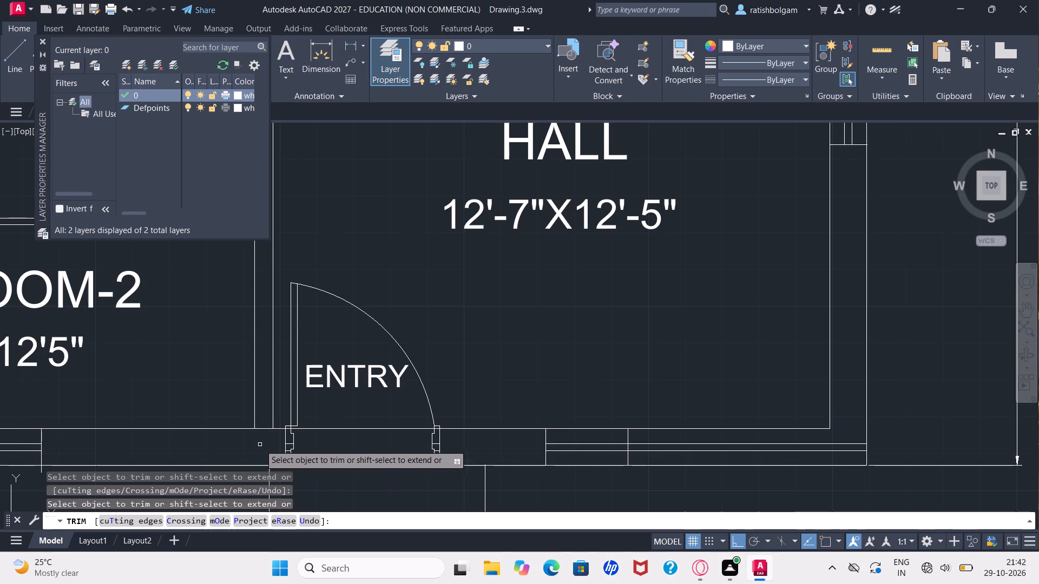
Trim the two leftover window line pieces inside the entry door's west jamb.
ctrl+scroll(304, 440, up, 2)
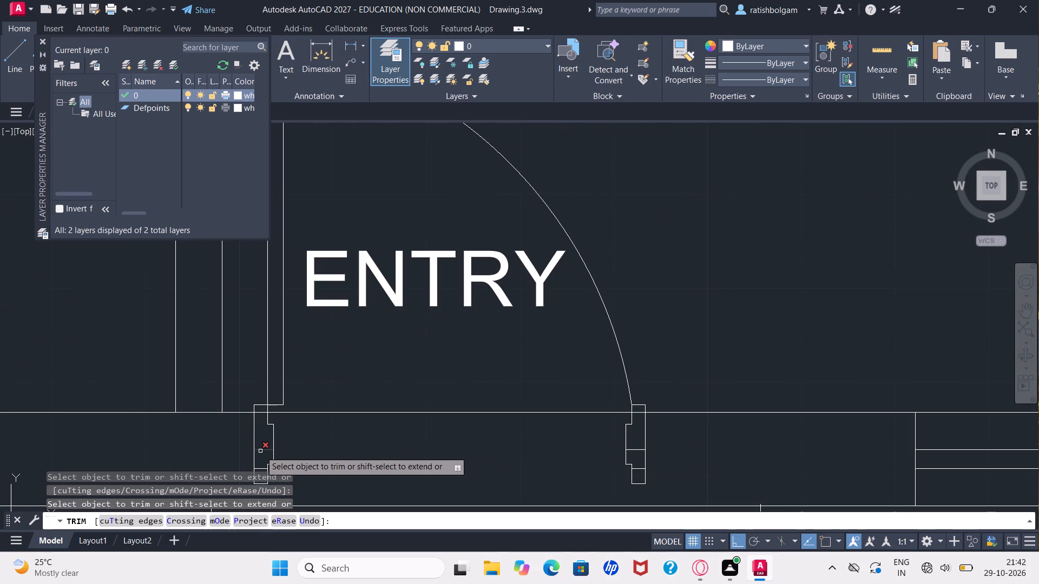
click(264, 450)
click(258, 470)
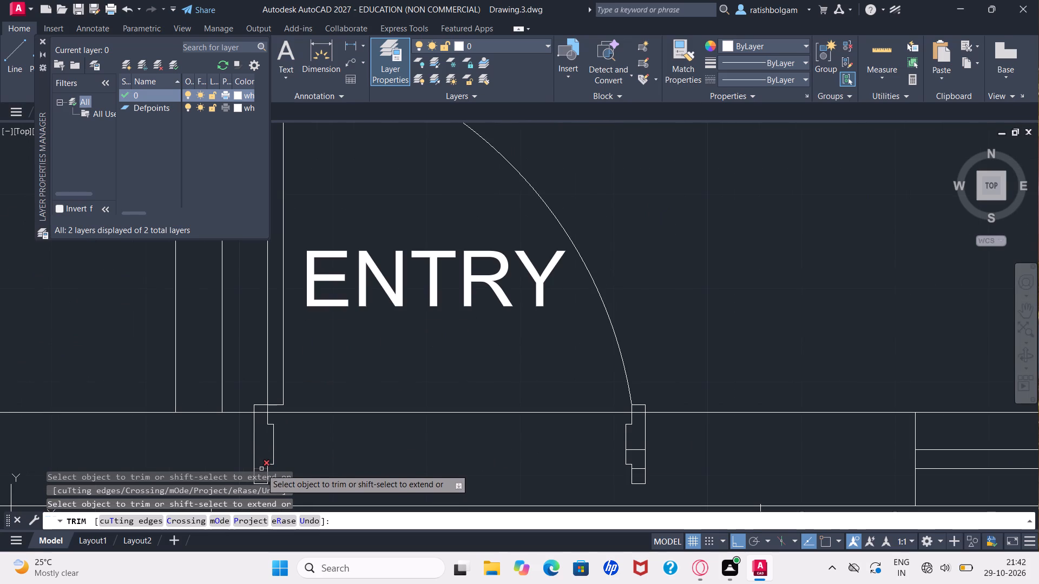
drag(261, 468, 271, 440)
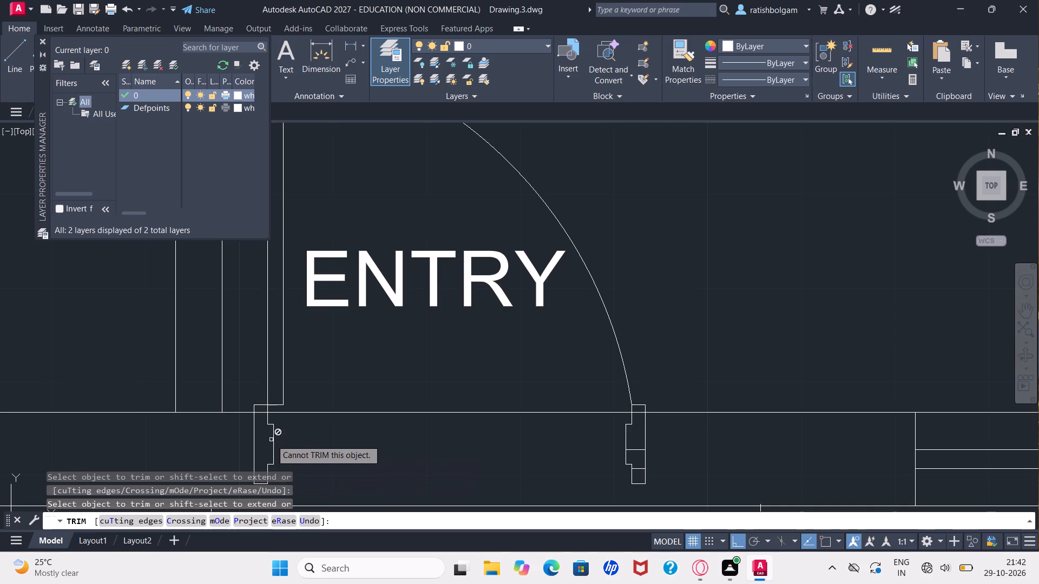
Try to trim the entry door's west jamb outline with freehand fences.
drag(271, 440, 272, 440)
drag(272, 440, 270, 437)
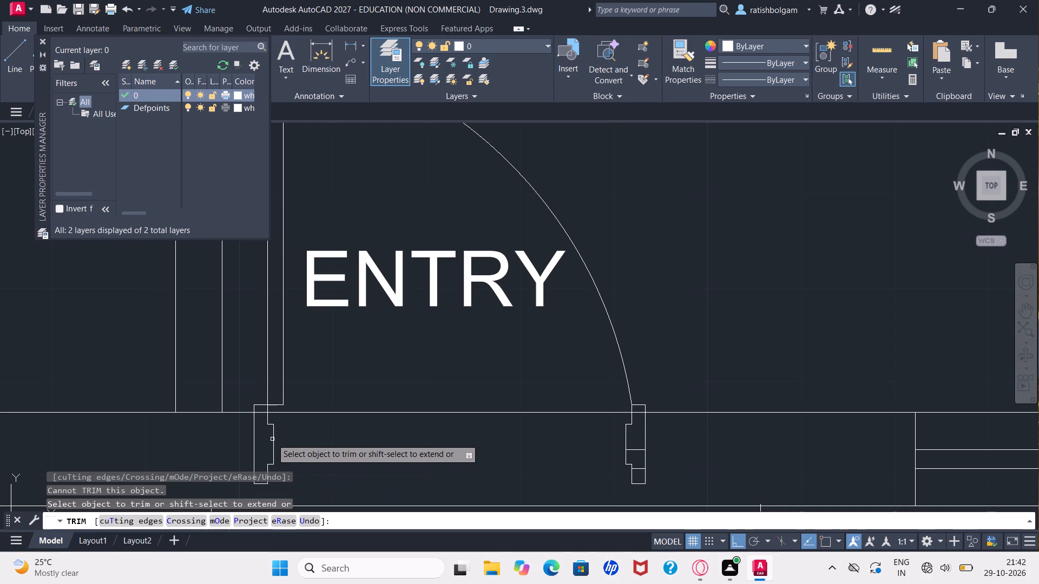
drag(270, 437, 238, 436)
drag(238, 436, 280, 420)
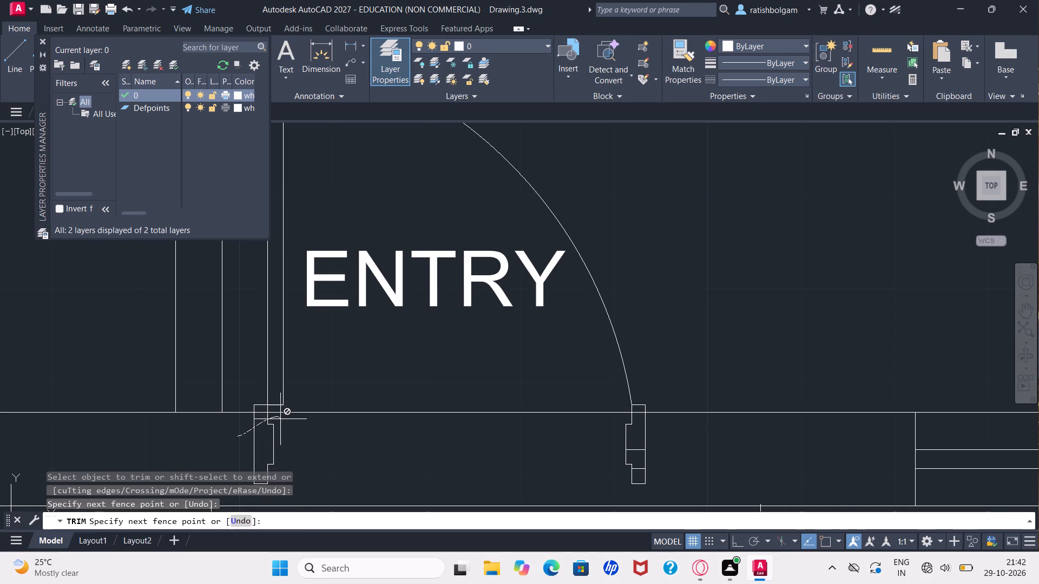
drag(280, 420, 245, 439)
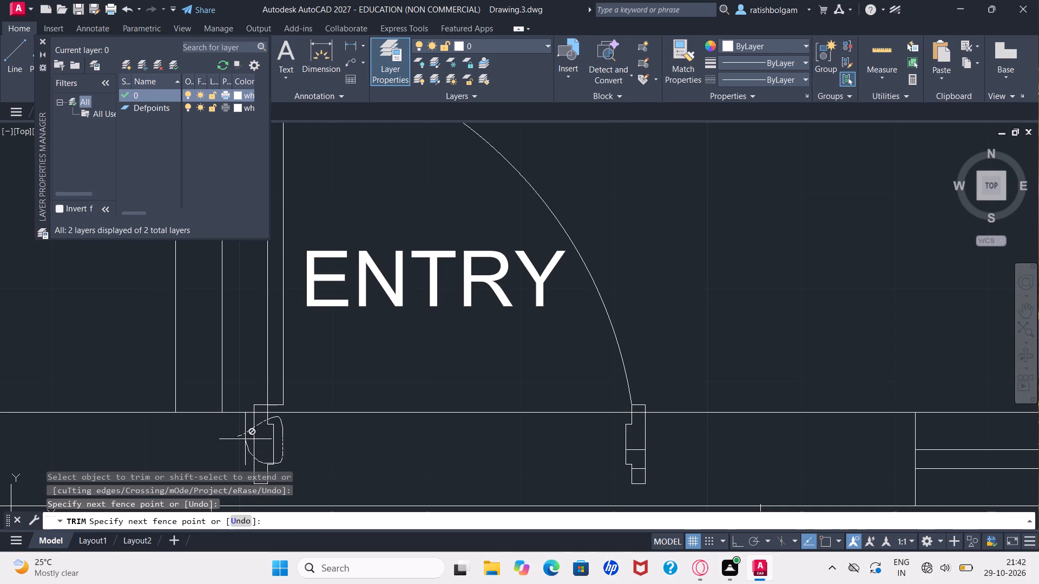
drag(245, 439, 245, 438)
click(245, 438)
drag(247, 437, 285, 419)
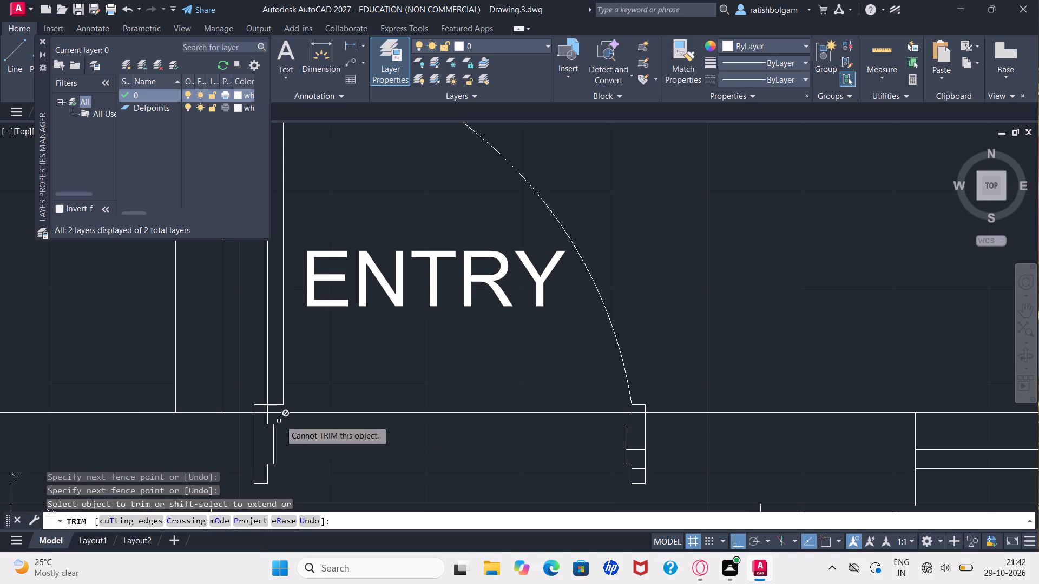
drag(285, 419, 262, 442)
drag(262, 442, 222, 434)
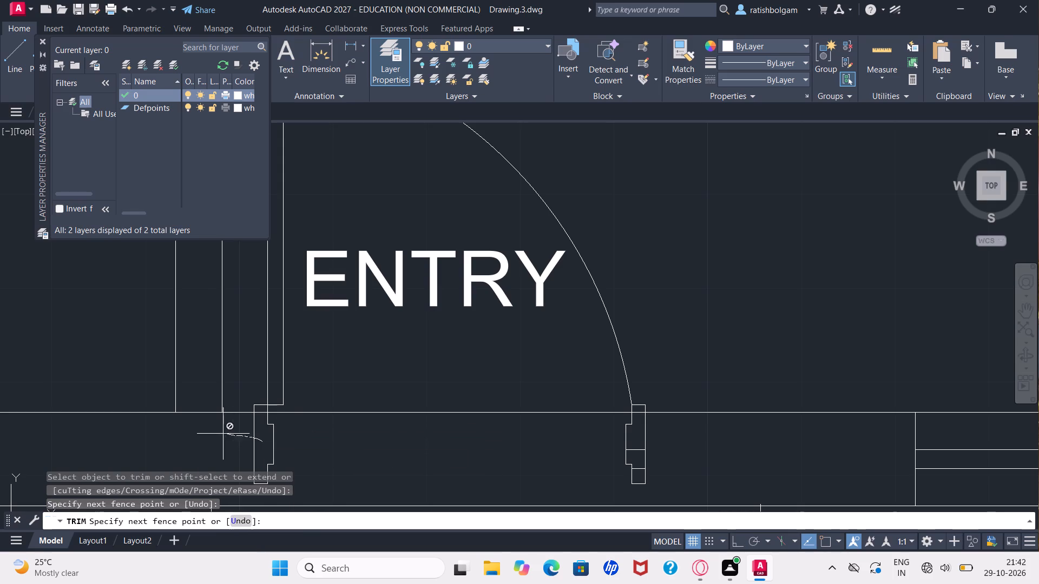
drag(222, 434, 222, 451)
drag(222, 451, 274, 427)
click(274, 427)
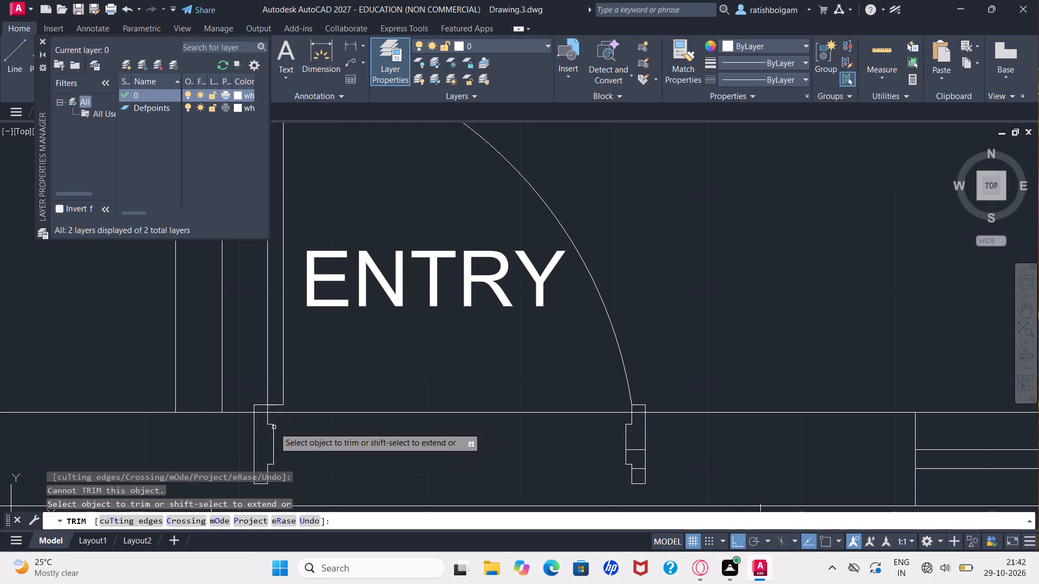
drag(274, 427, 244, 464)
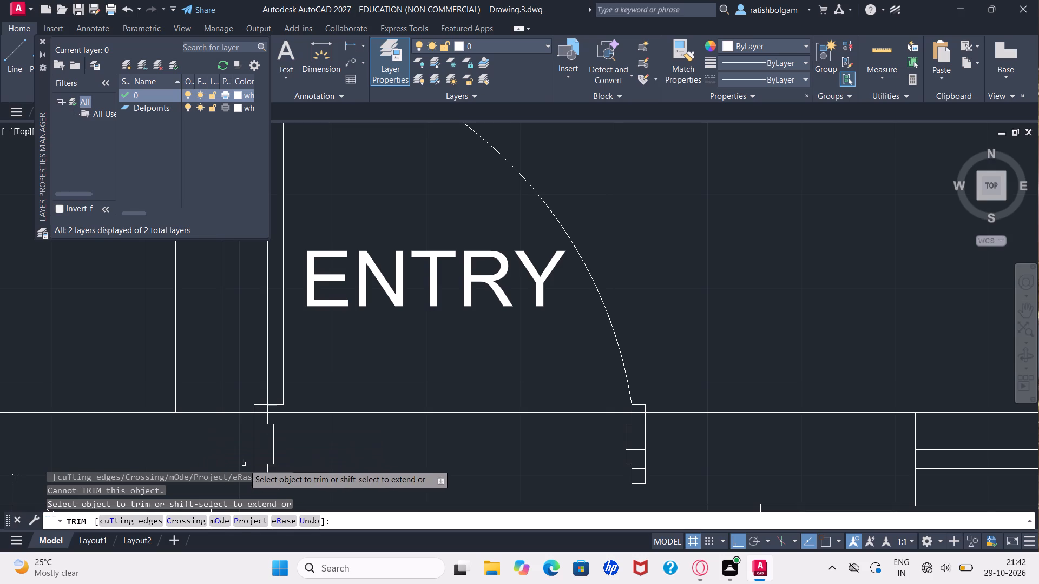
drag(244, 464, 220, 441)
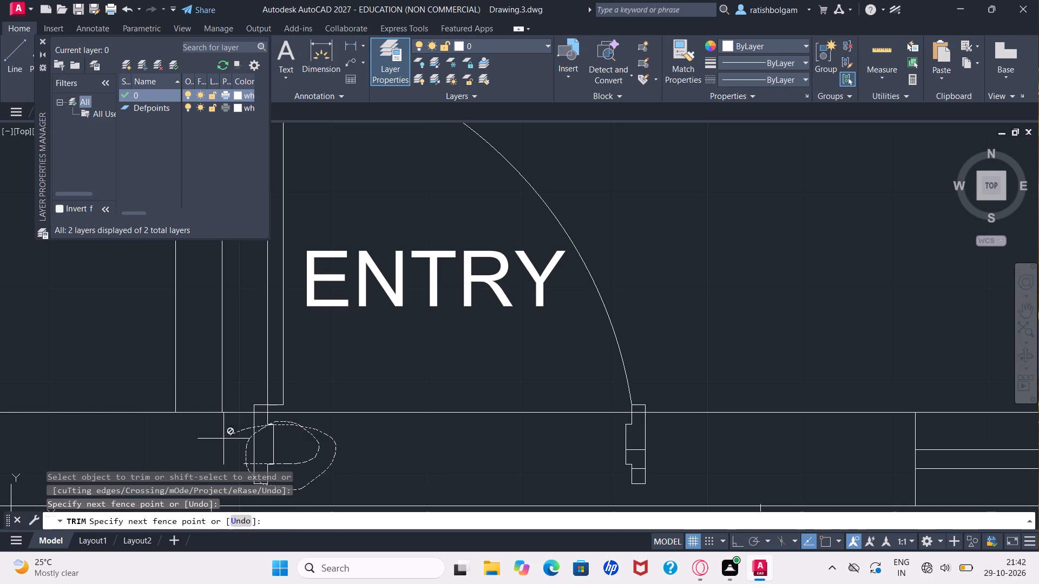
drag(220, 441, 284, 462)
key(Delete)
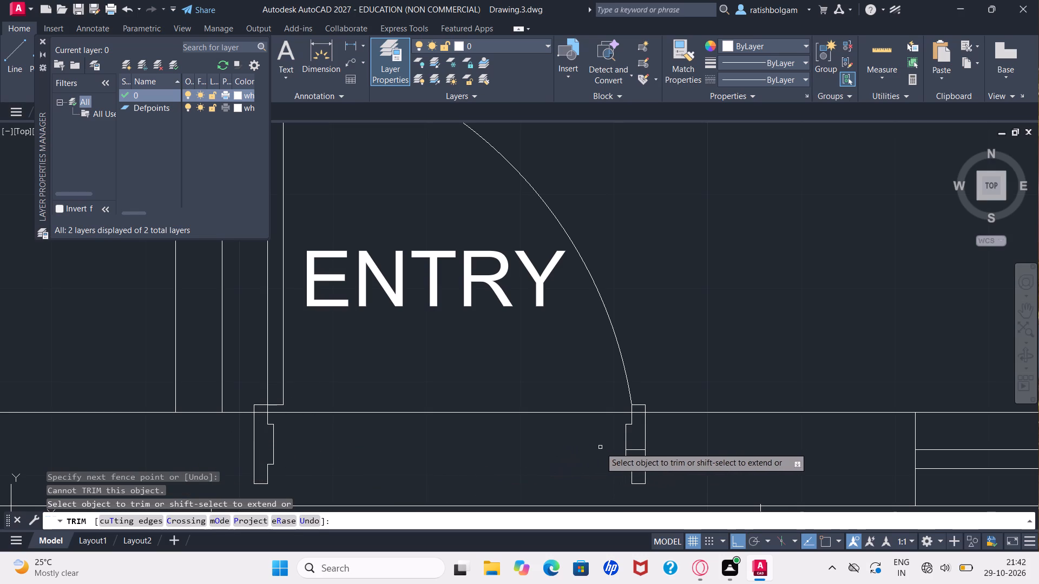
Trim the two leftover window line pieces inside the entry door's east jamb.
drag(637, 450, 641, 463)
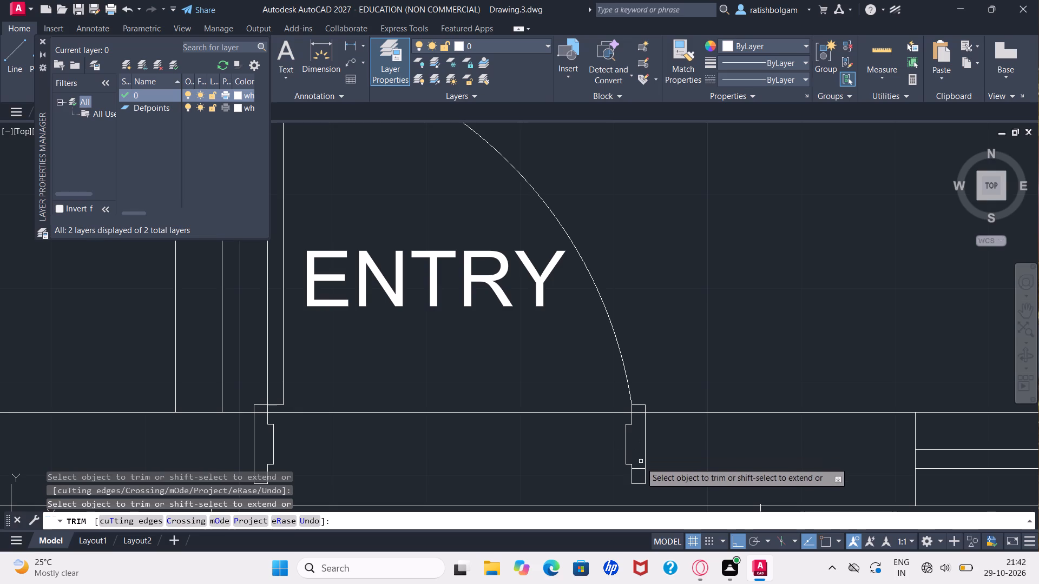
drag(641, 463, 643, 469)
click(643, 469)
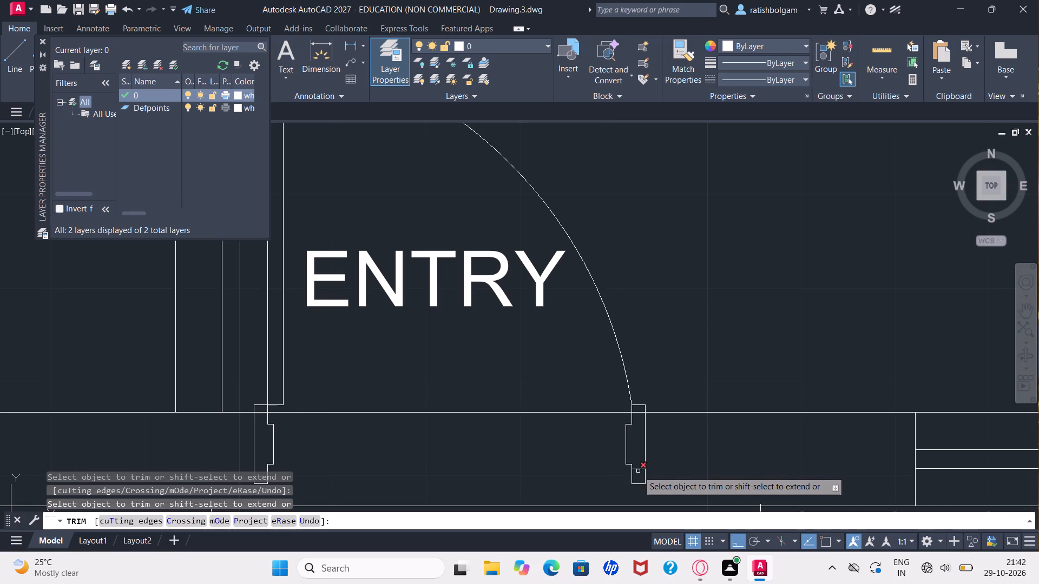
click(638, 470)
Trim the leftover window lines in the south wall east of the small Hall window and west of the Bedroom-2 window.
ctrl+scroll(638, 470, down, 5)
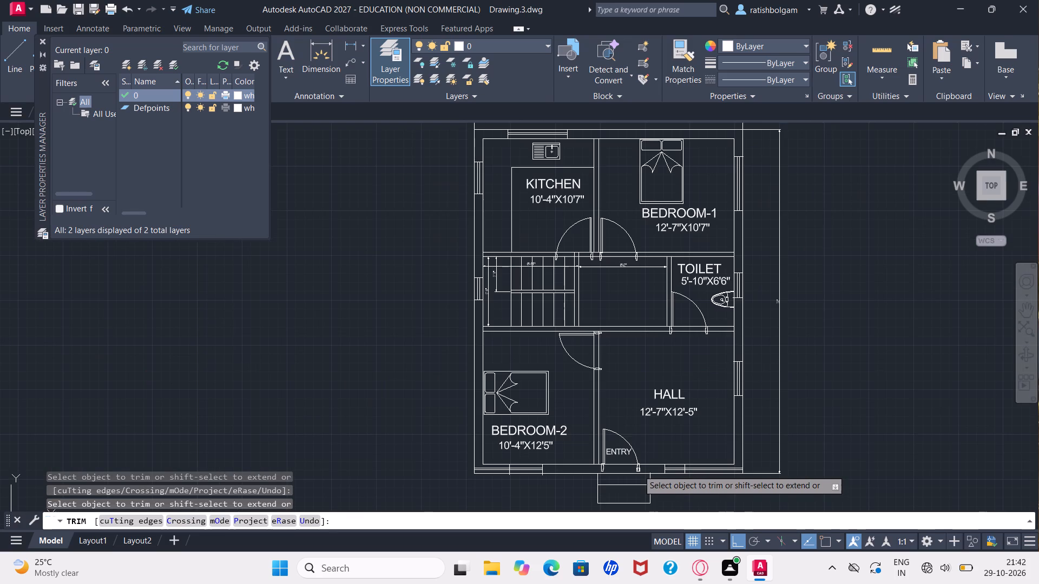
click(728, 470)
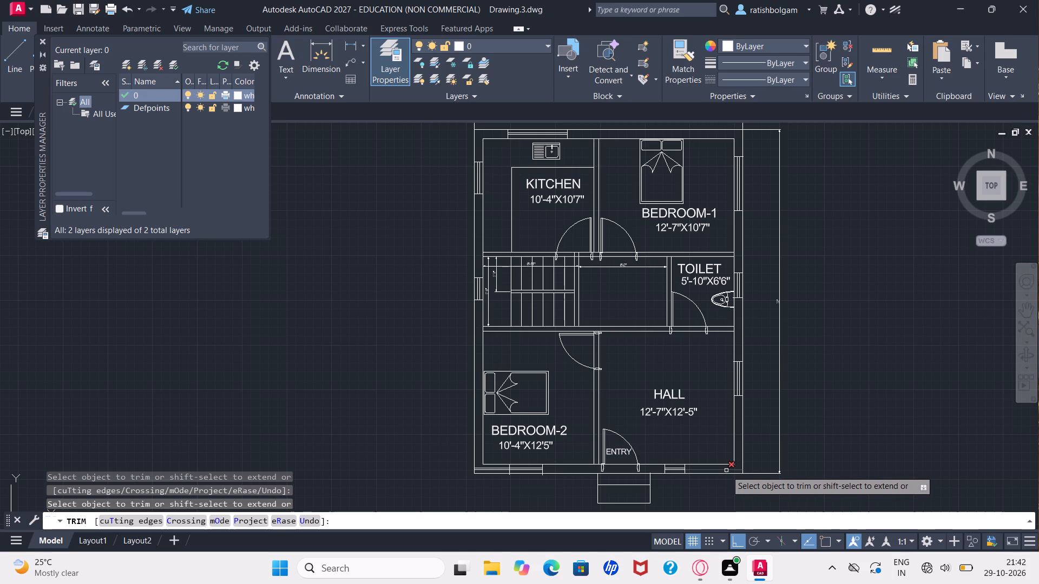
click(726, 470)
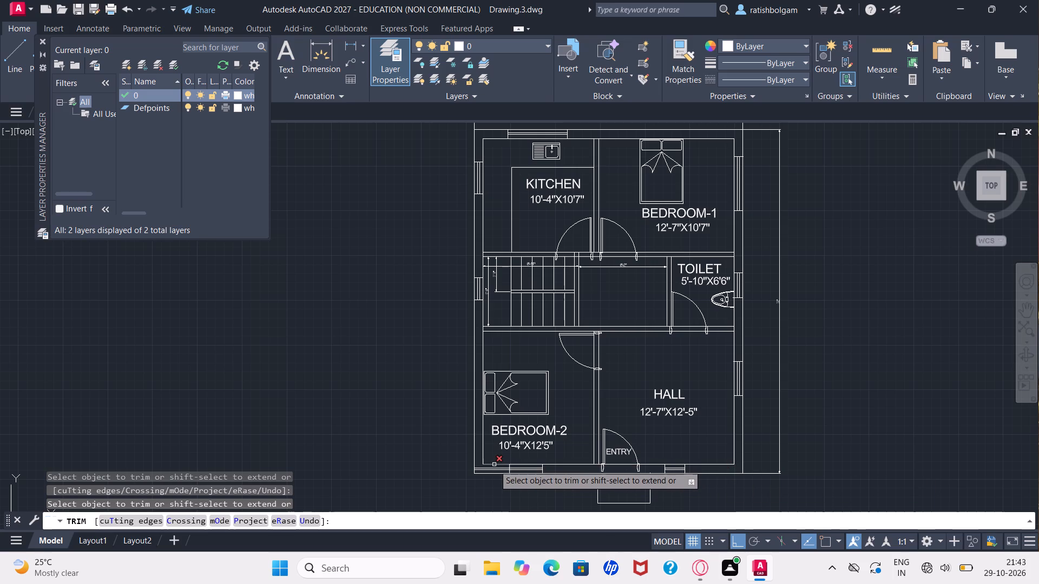
click(494, 467)
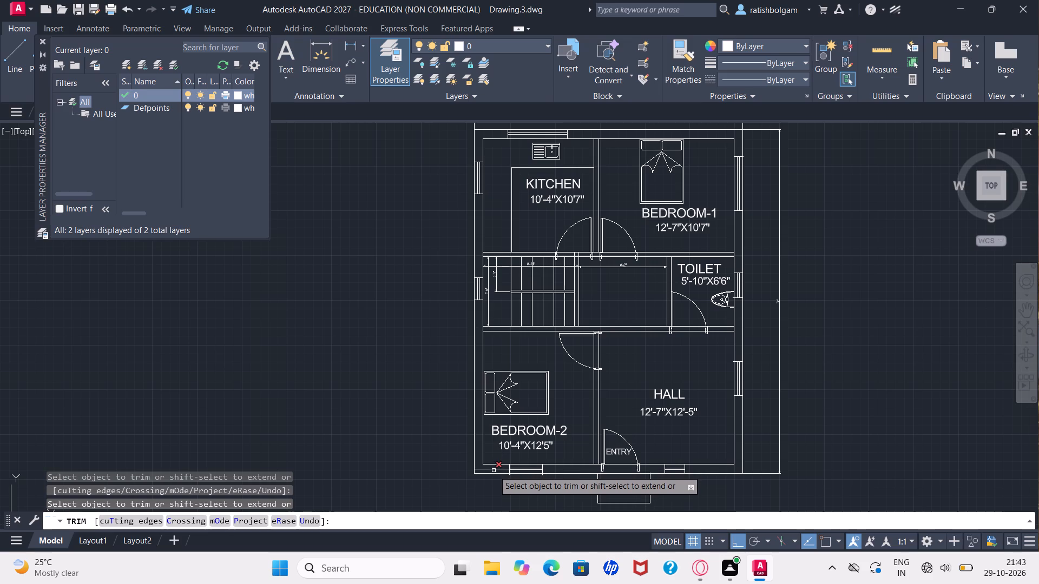
click(493, 470)
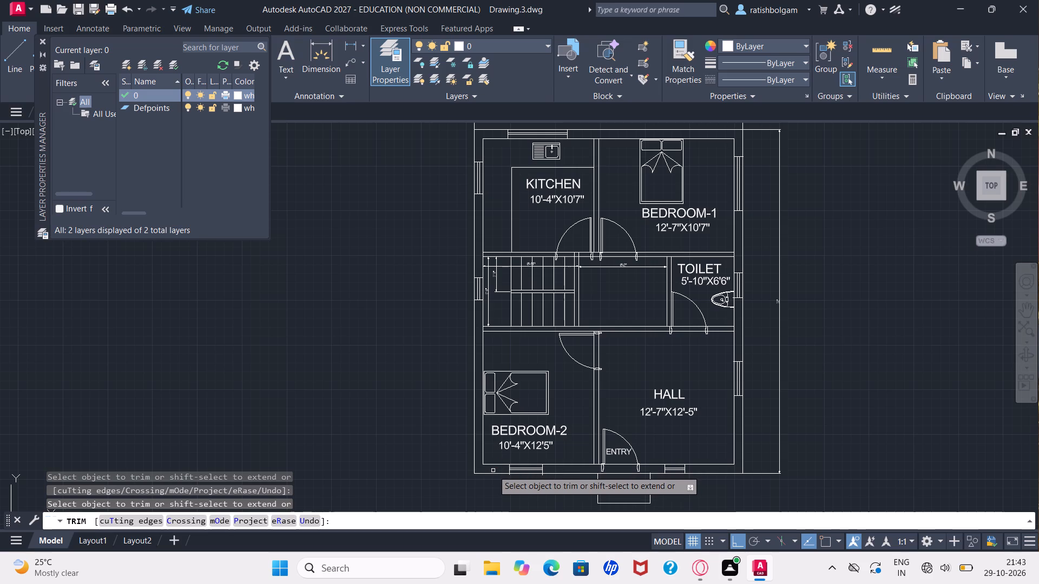
key(Escape)
key(Escape)
key(Escape)
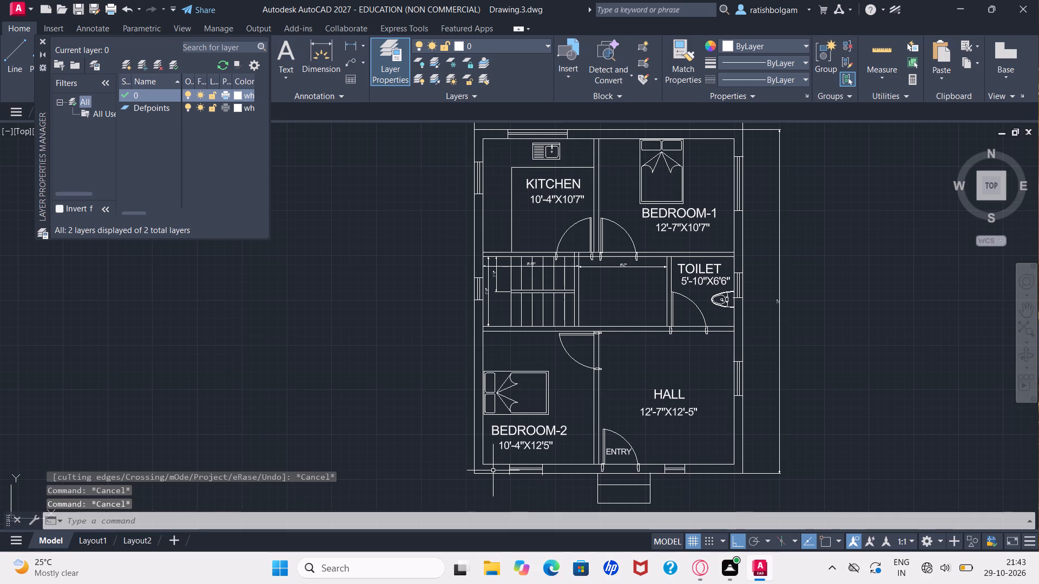
key(Escape)
key(Escape)
key(Escape)
key(Escape)
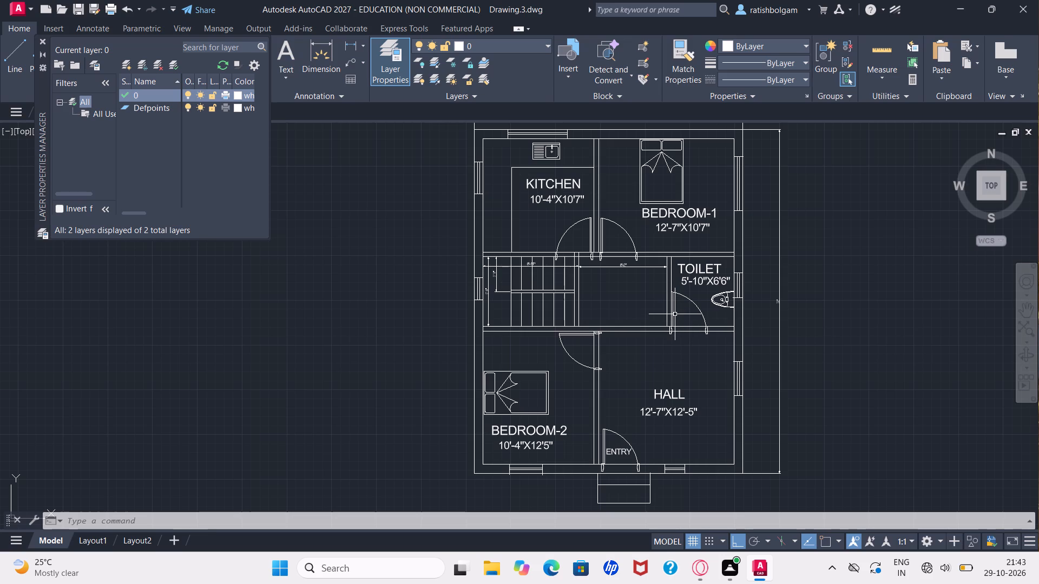
Copy the toilet door and paste a spare outside the house, east of the overall 32' dimension line.
click(673, 313)
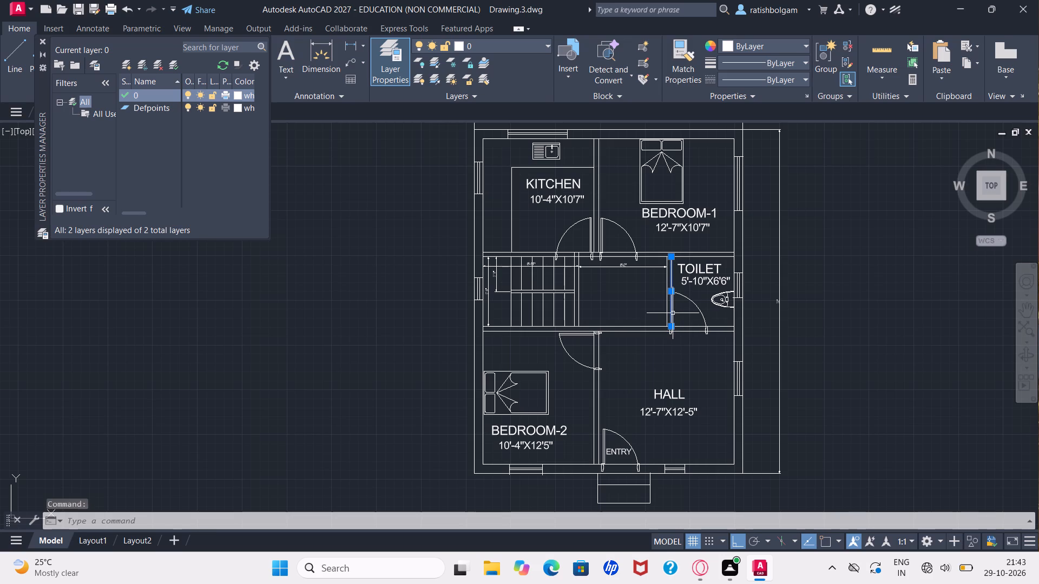
key(Escape)
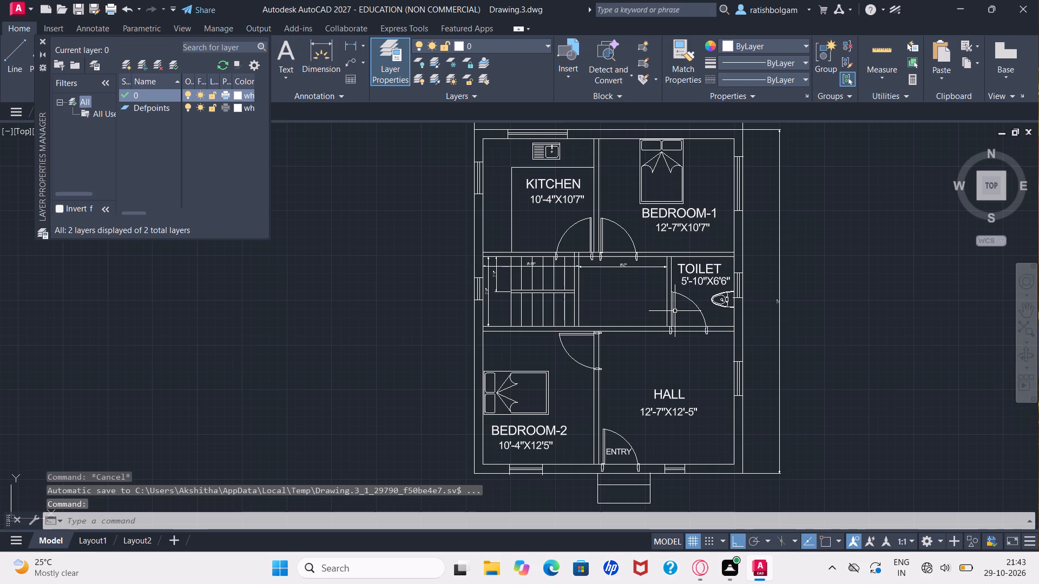
click(698, 306)
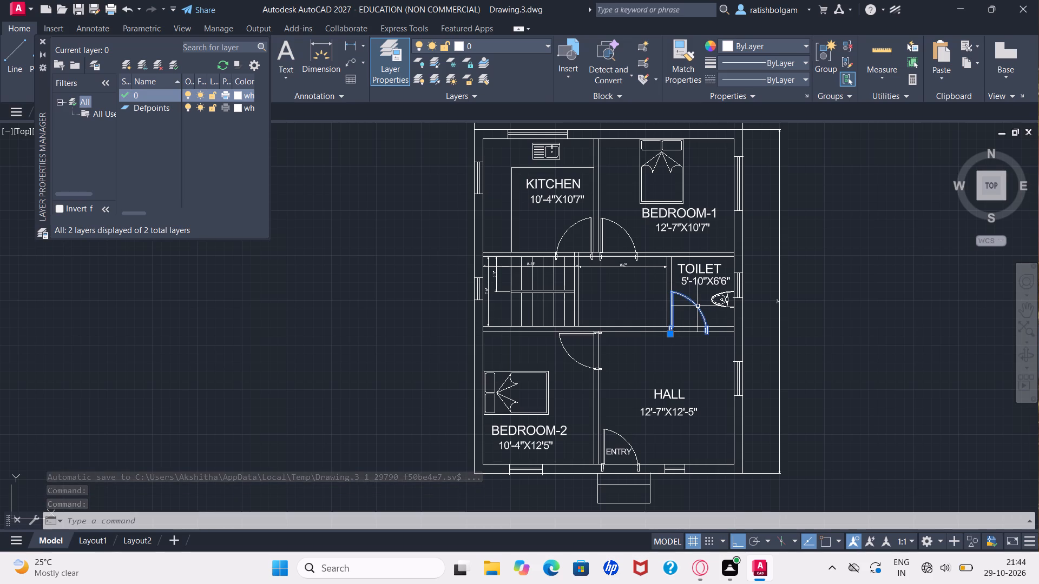
key(ctrl+c)
key(ctrl+v)
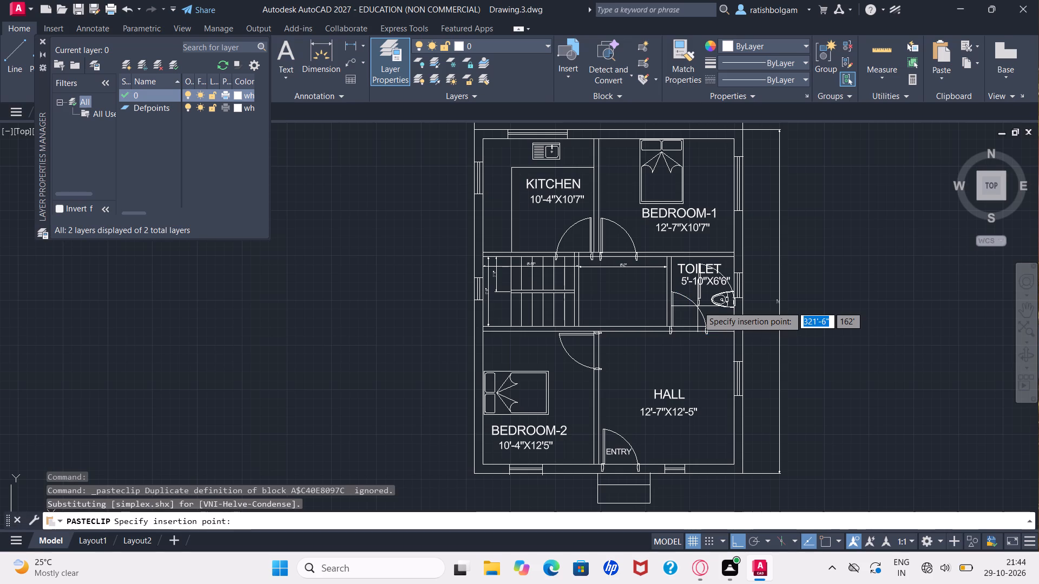
click(806, 322)
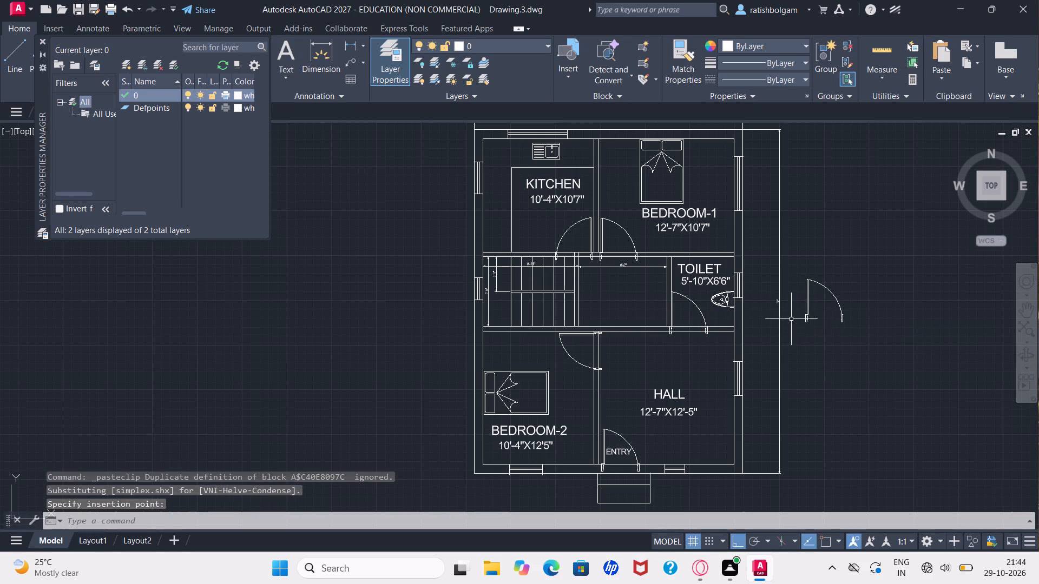
Erase the original door from the toilet's south wall.
click(674, 299)
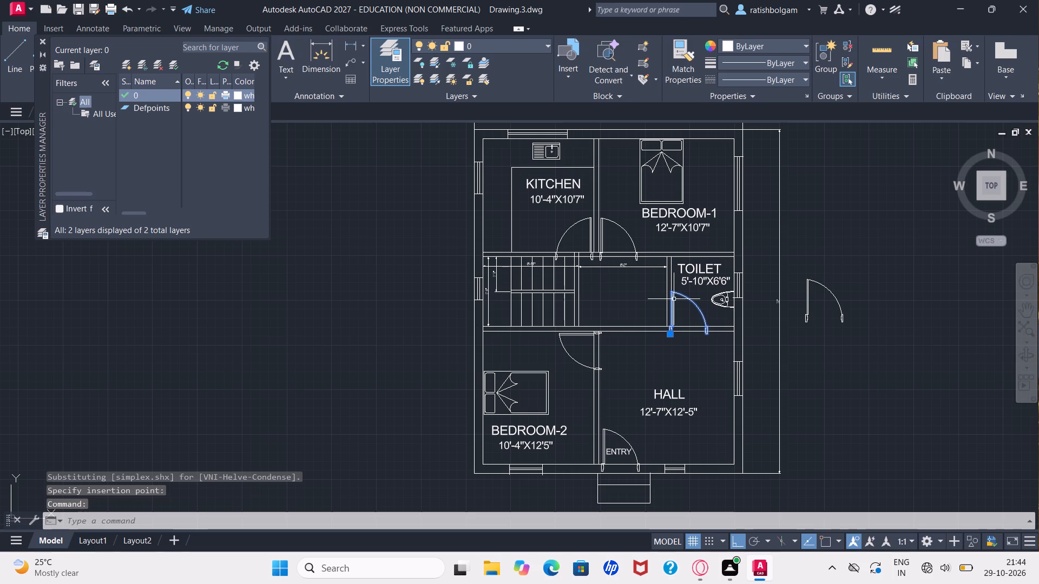
key(Delete)
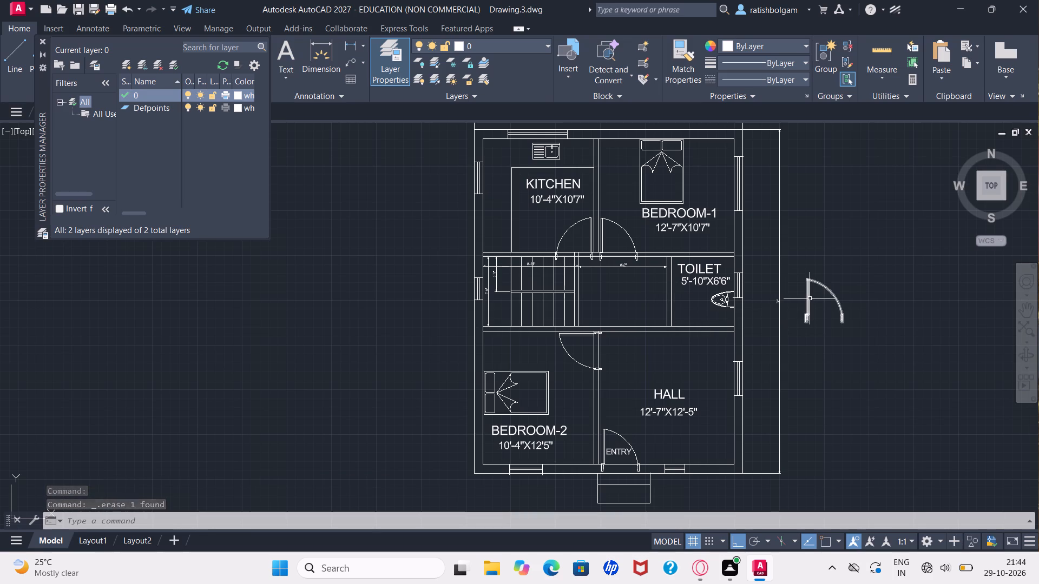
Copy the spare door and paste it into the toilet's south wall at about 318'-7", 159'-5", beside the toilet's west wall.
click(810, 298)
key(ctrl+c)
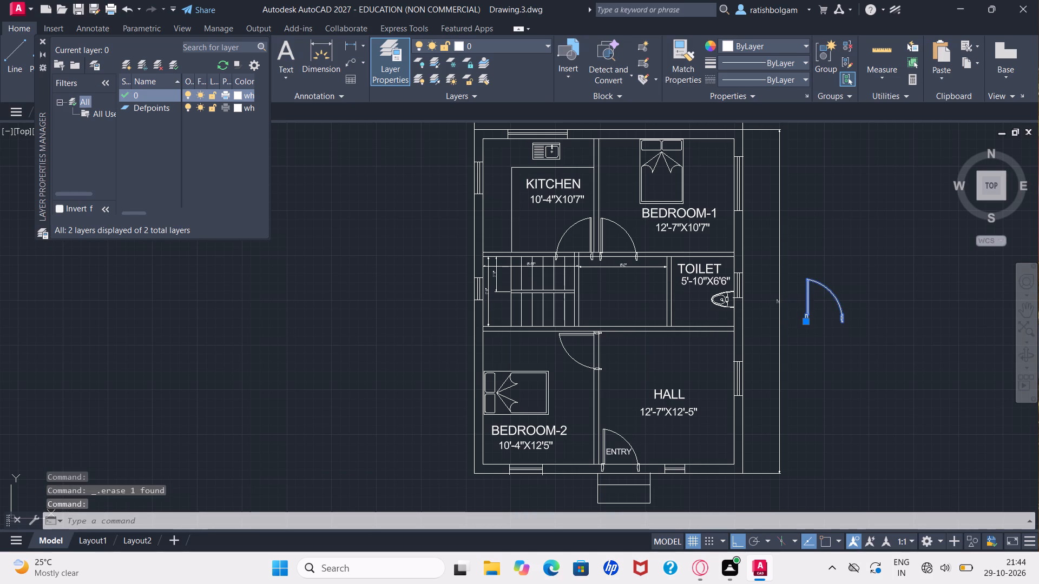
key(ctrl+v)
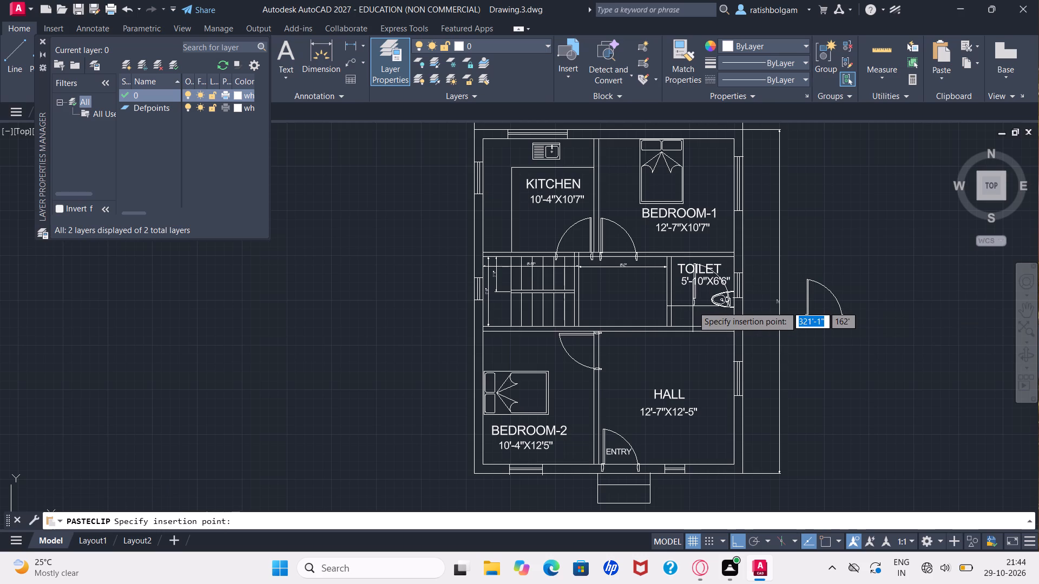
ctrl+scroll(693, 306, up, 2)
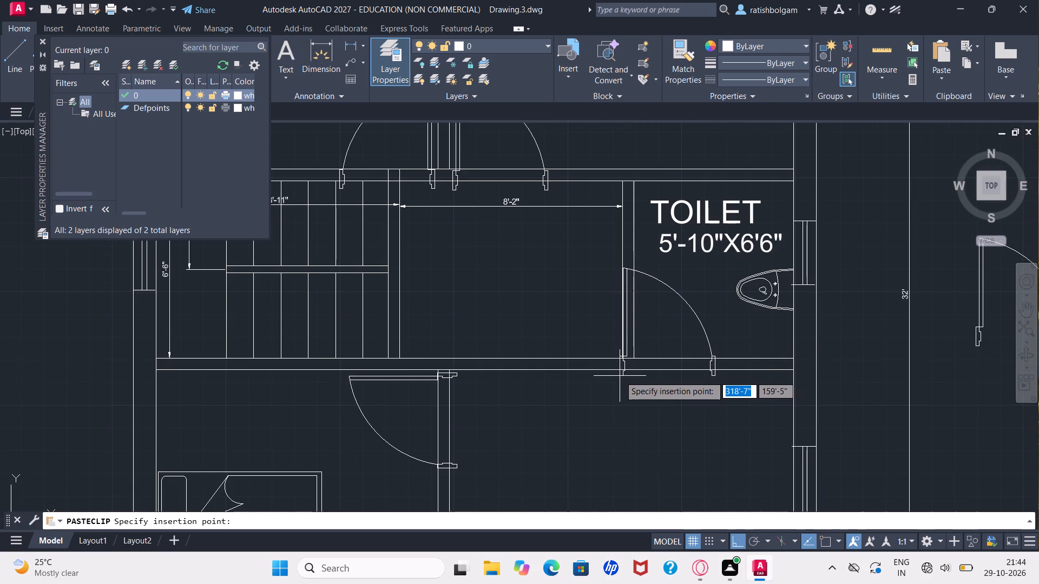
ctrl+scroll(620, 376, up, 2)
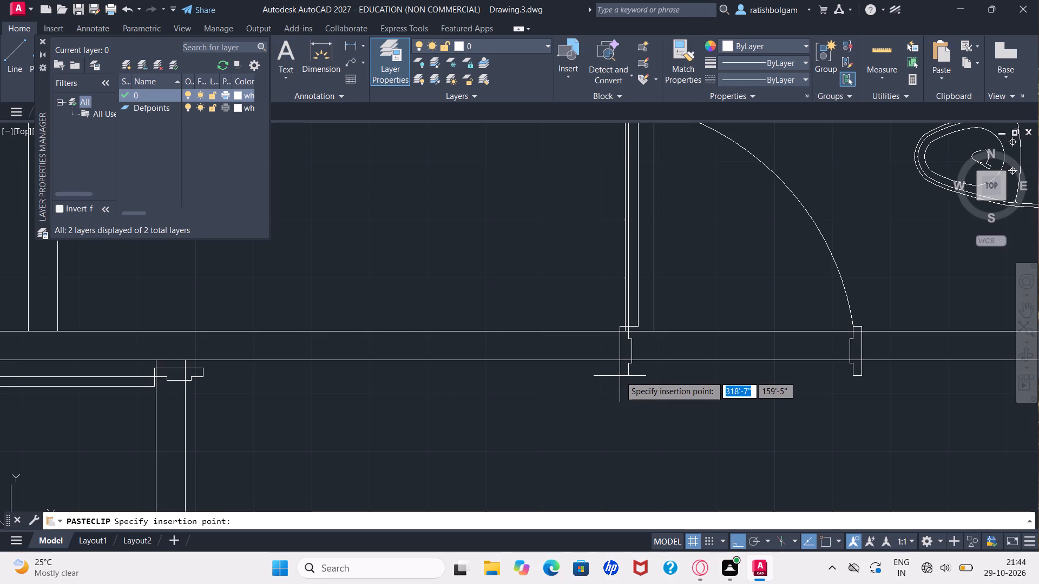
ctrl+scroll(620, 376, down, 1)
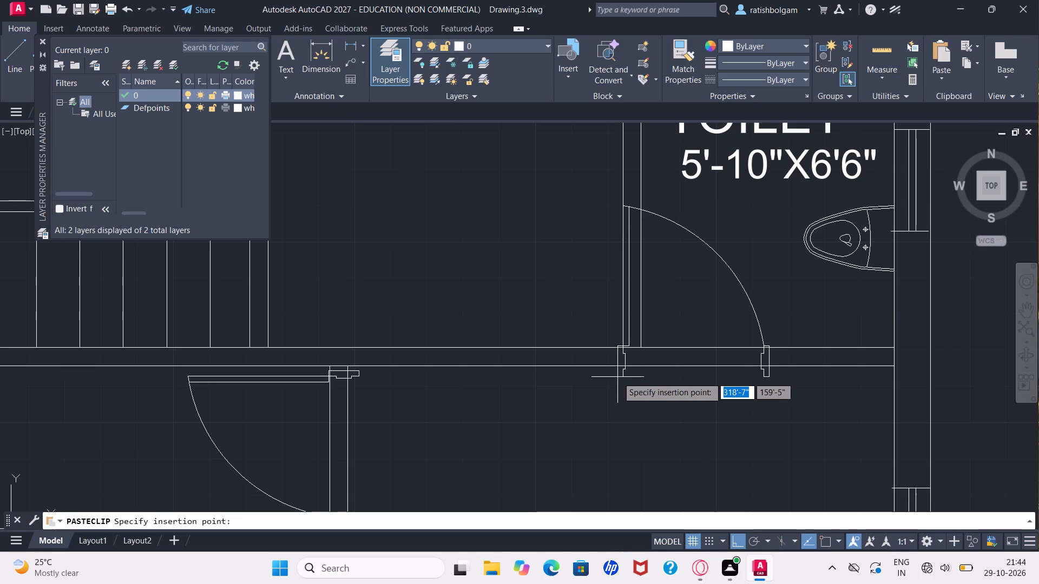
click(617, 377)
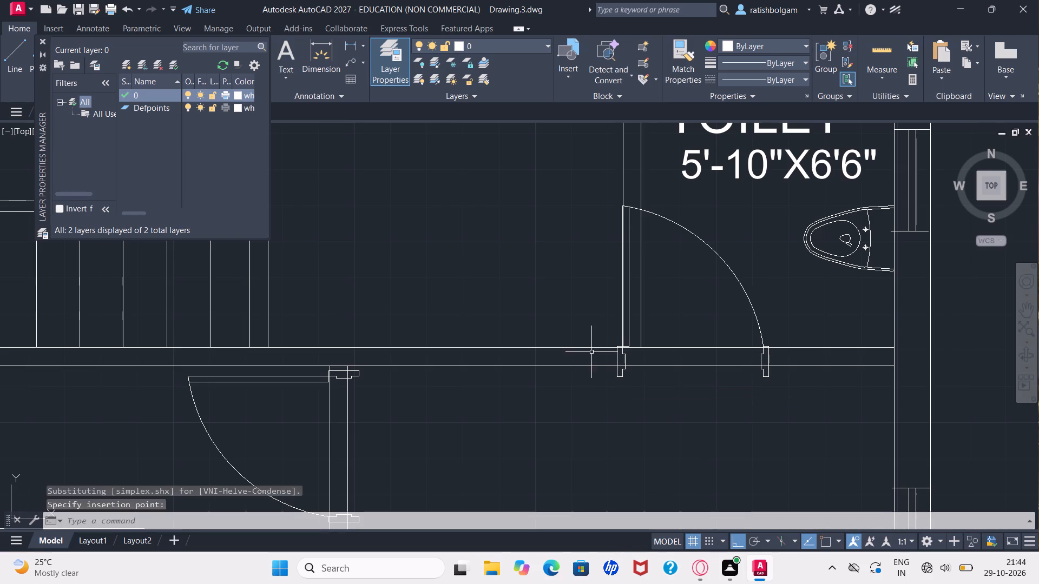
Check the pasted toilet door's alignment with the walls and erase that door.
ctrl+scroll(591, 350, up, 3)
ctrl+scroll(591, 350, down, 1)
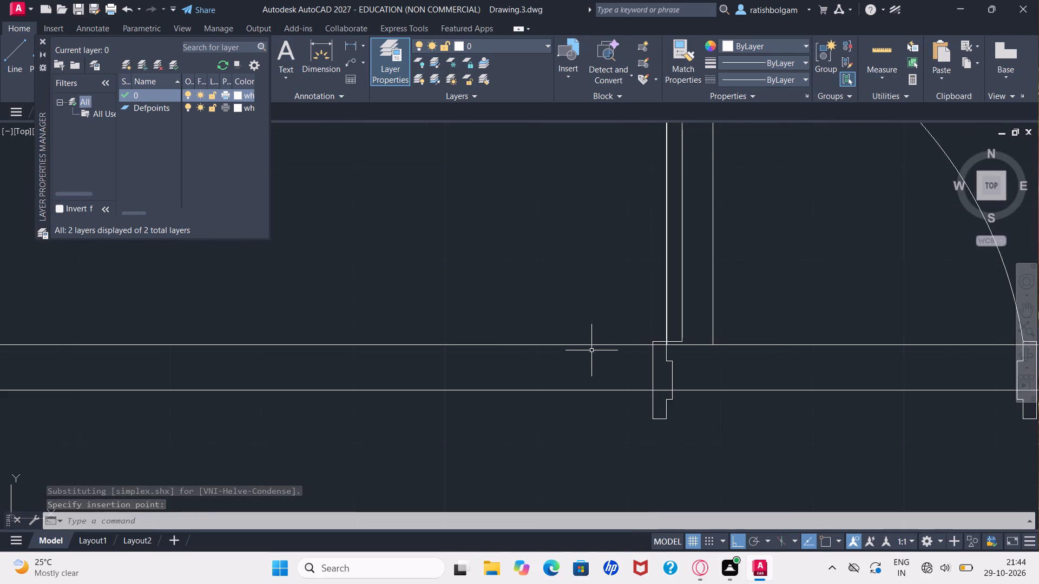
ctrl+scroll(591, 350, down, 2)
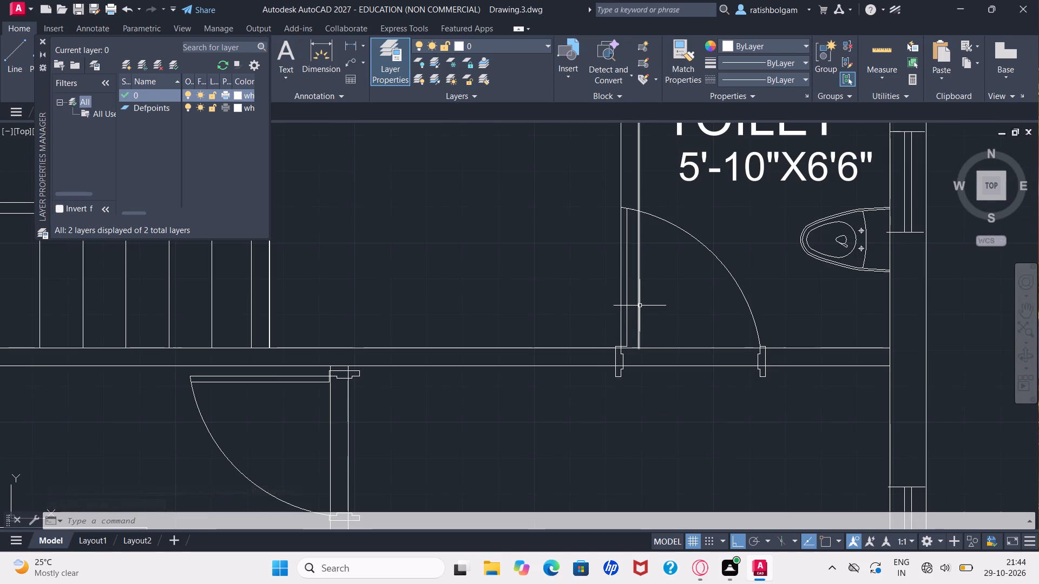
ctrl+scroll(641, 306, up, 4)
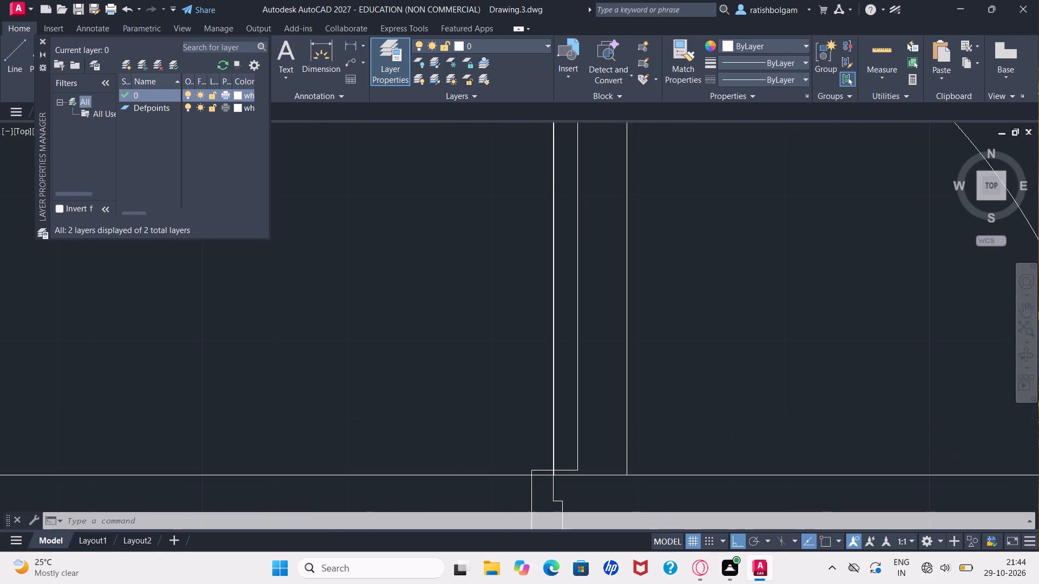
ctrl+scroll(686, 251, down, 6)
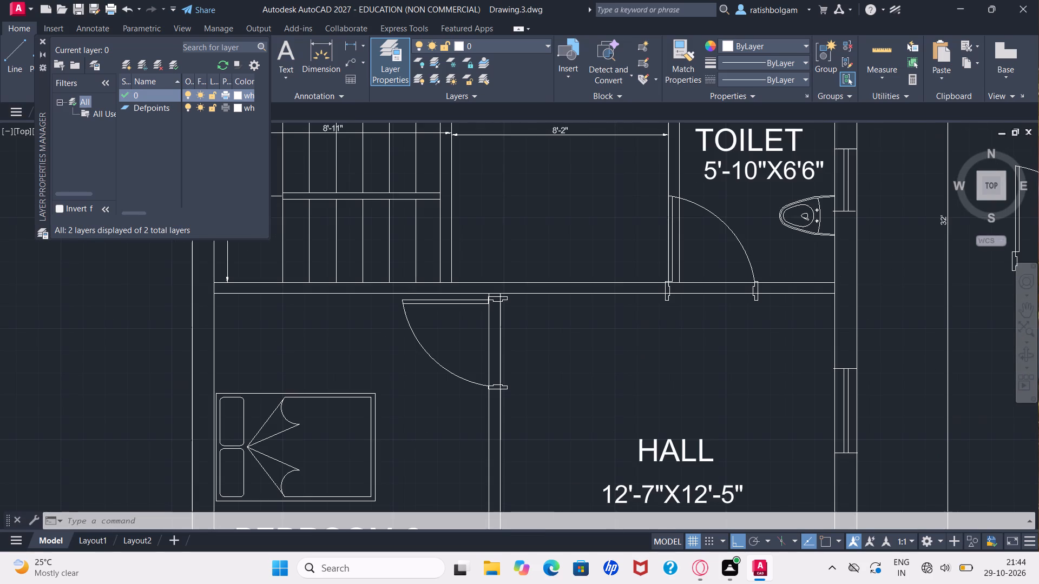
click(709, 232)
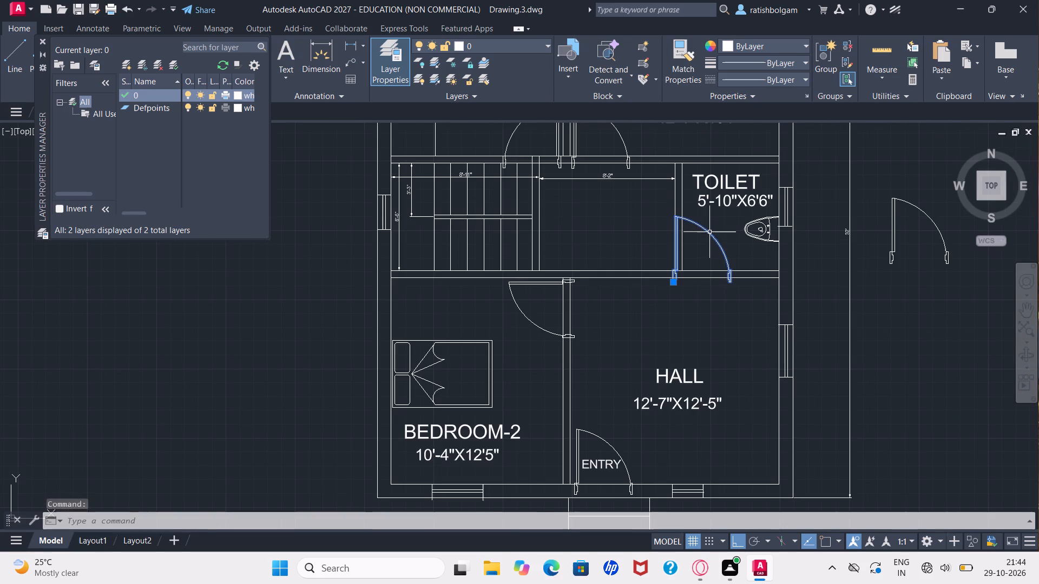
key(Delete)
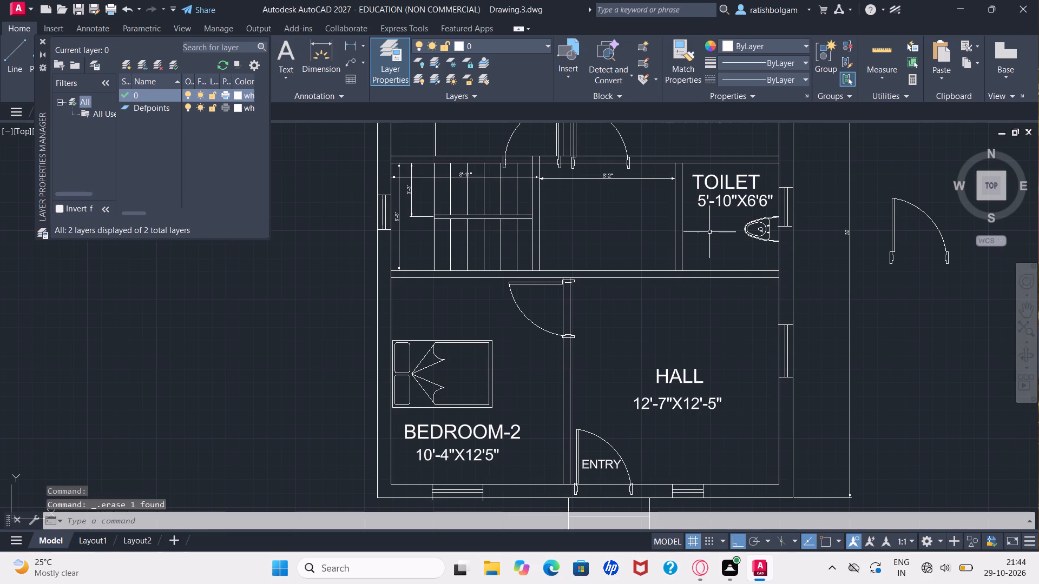
Copy the spare door and paste it into the toilet's south wall at about 318'-7", 159'-4", aligned with the toilet's west wall.
click(897, 238)
key(Escape)
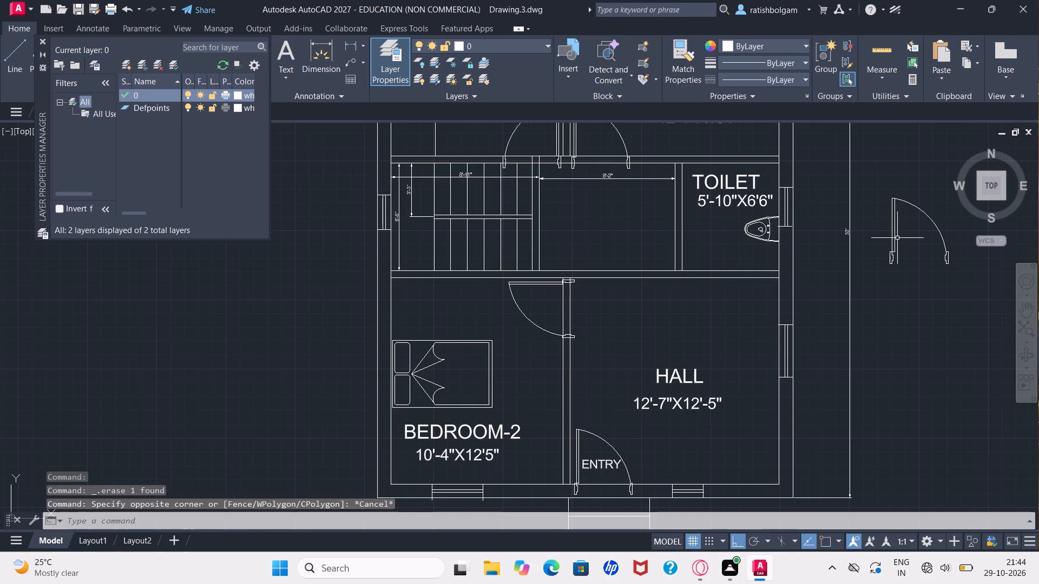
click(891, 232)
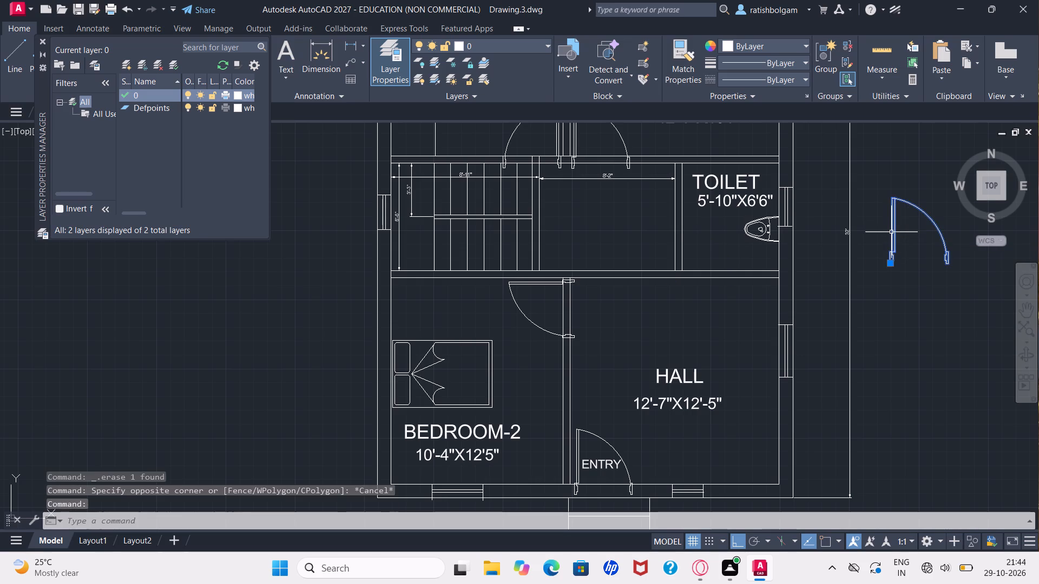
key(ctrl+c)
key(ctrl+v)
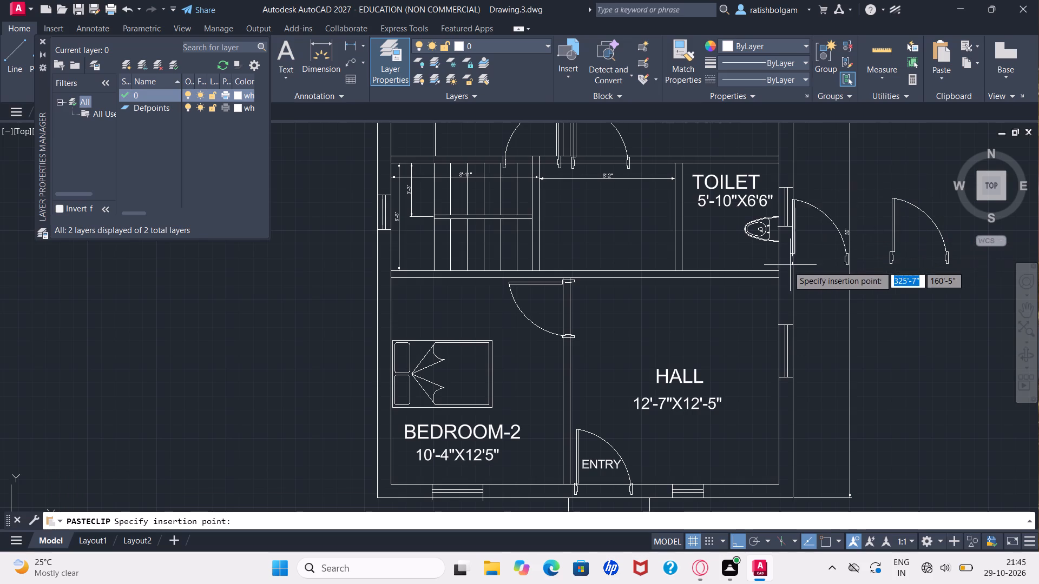
ctrl+scroll(719, 268, up, 2)
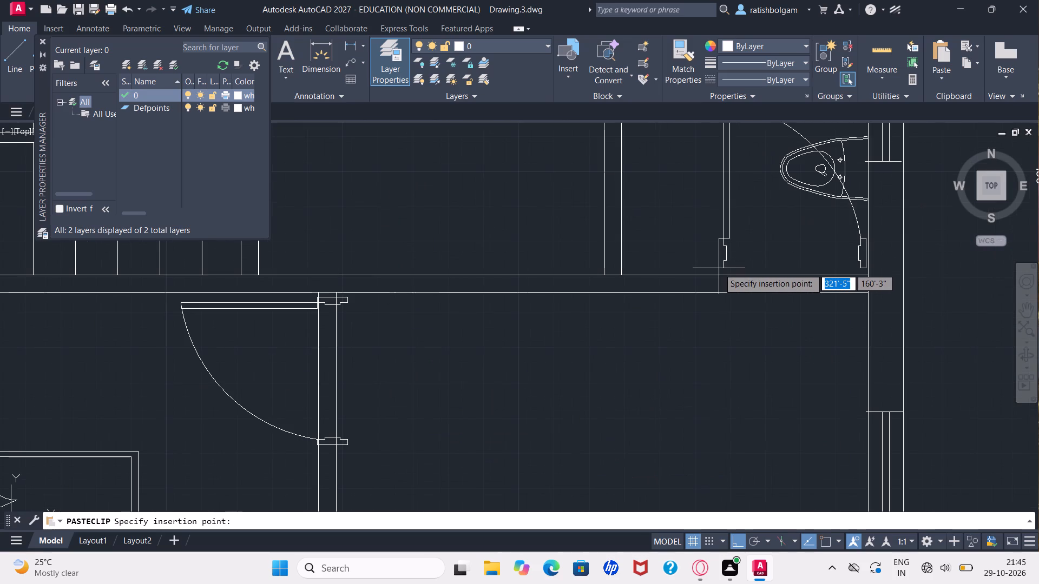
ctrl+scroll(681, 280, down, 2)
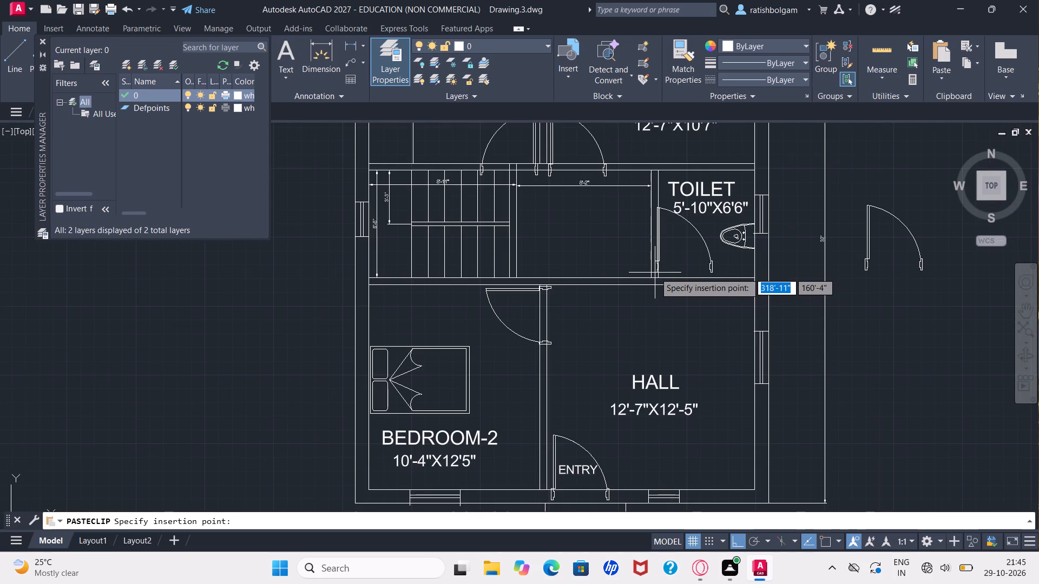
ctrl+scroll(655, 273, up, 1)
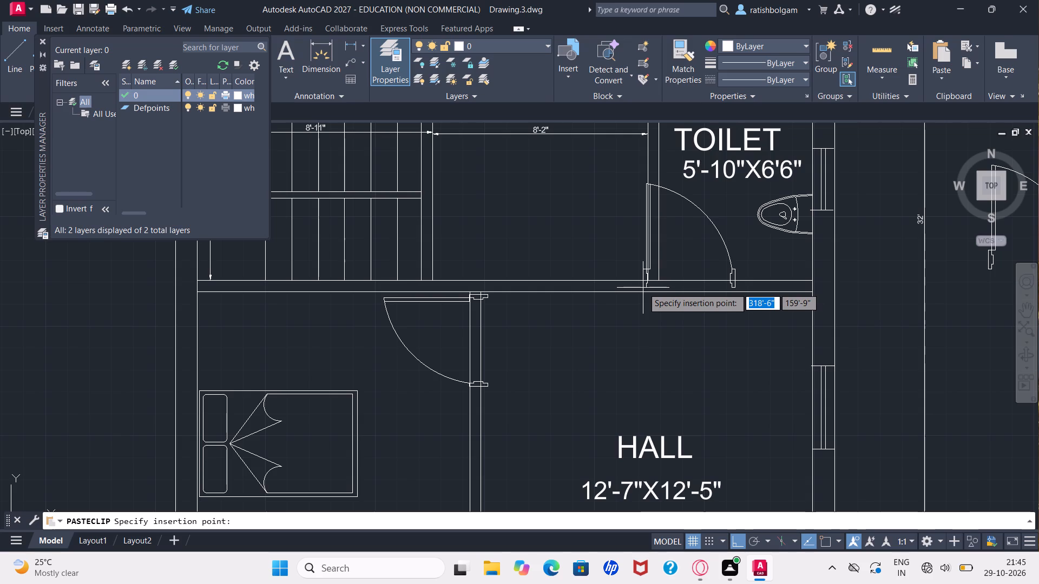
ctrl+scroll(639, 294, up, 2)
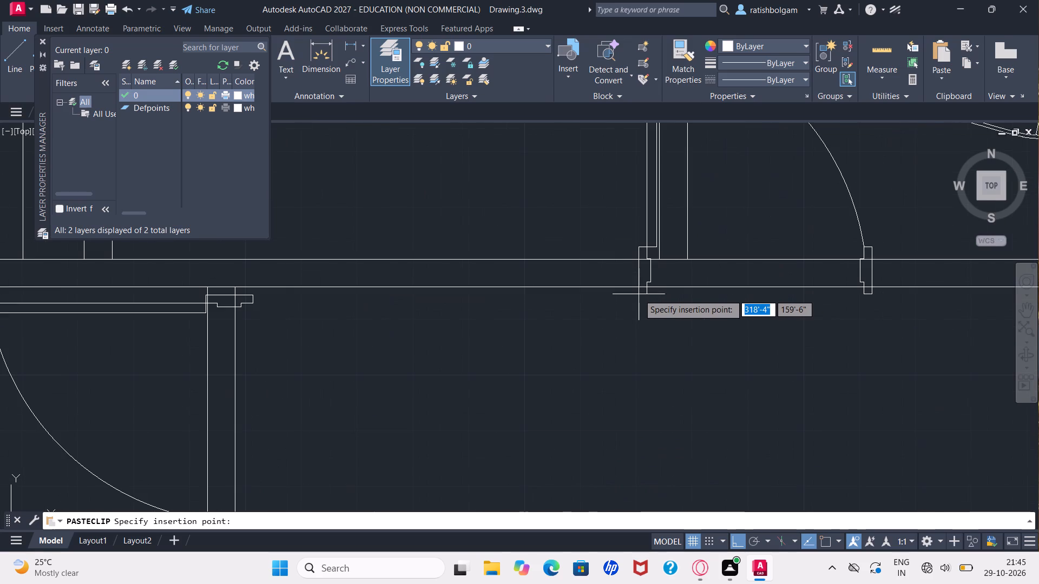
ctrl+scroll(639, 294, down, 2)
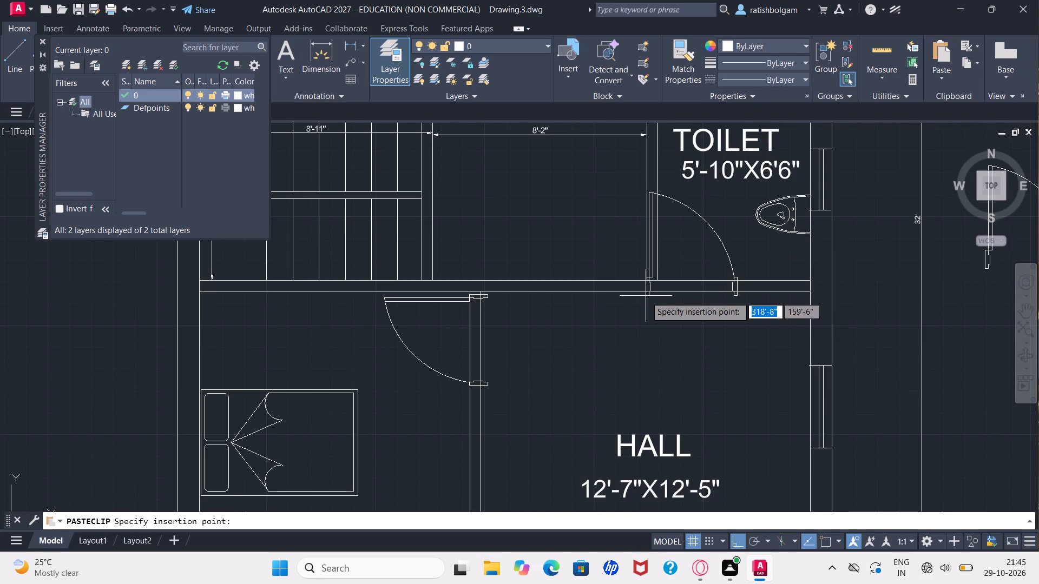
ctrl+scroll(643, 297, up, 2)
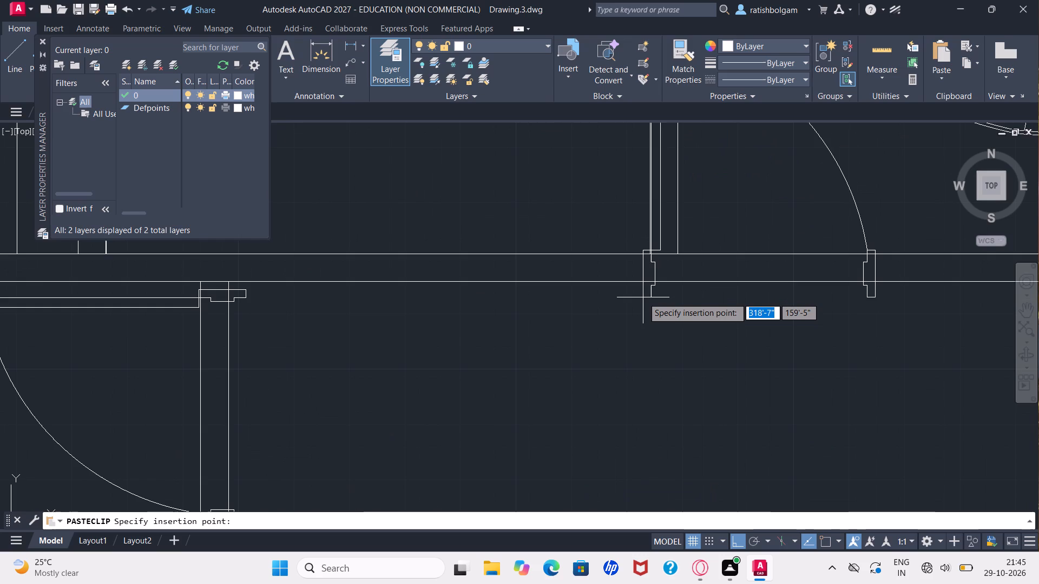
ctrl+scroll(643, 297, down, 2)
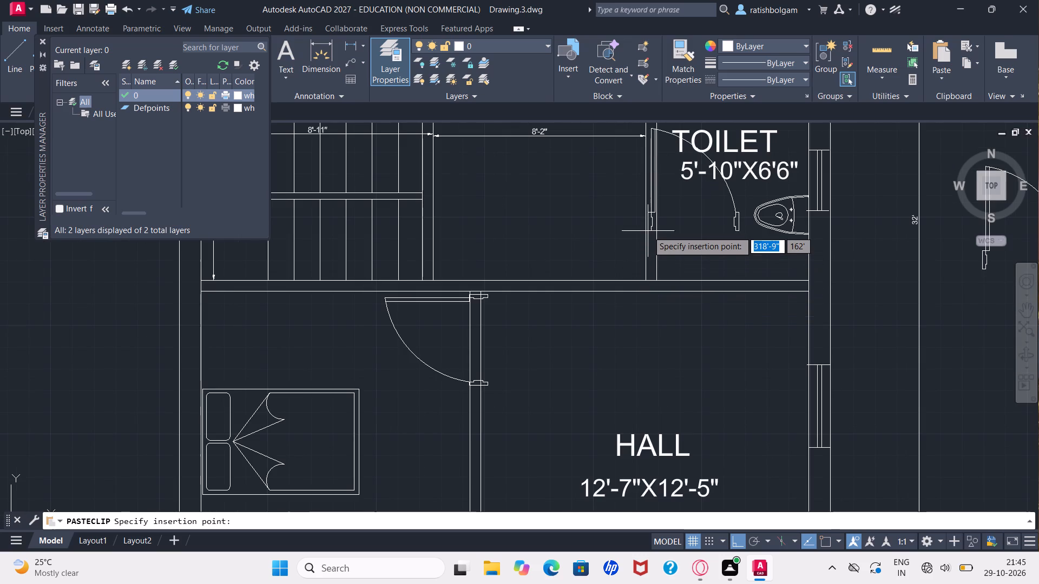
ctrl+scroll(649, 238, up, 1)
ctrl+scroll(649, 238, down, 1)
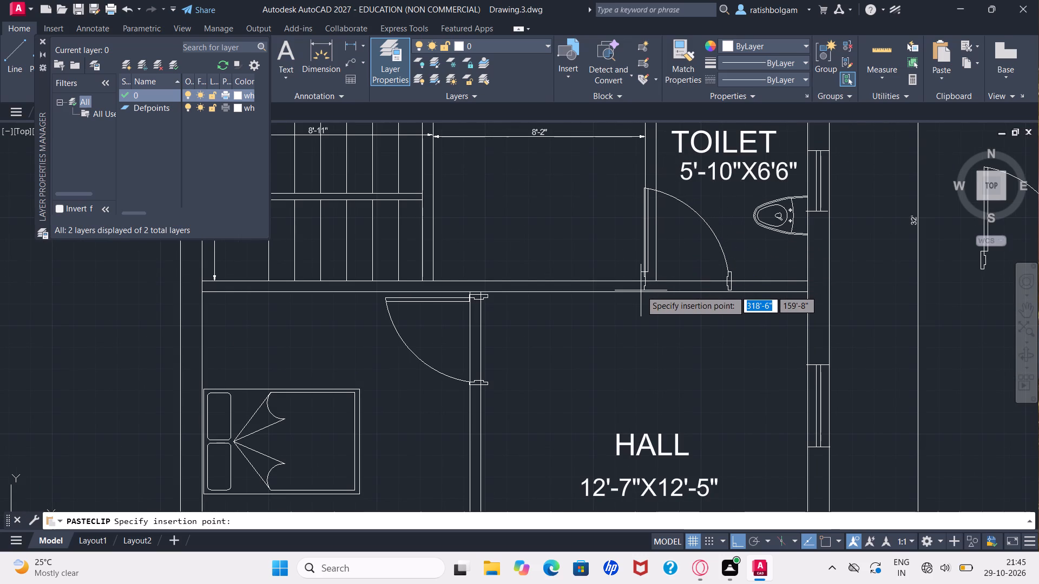
ctrl+scroll(641, 290, up, 1)
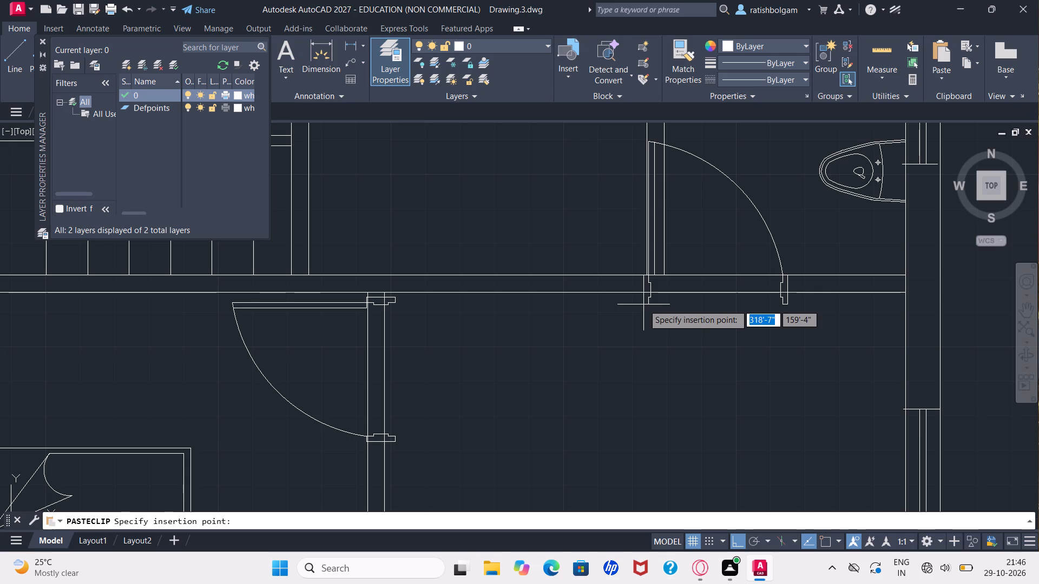
click(643, 304)
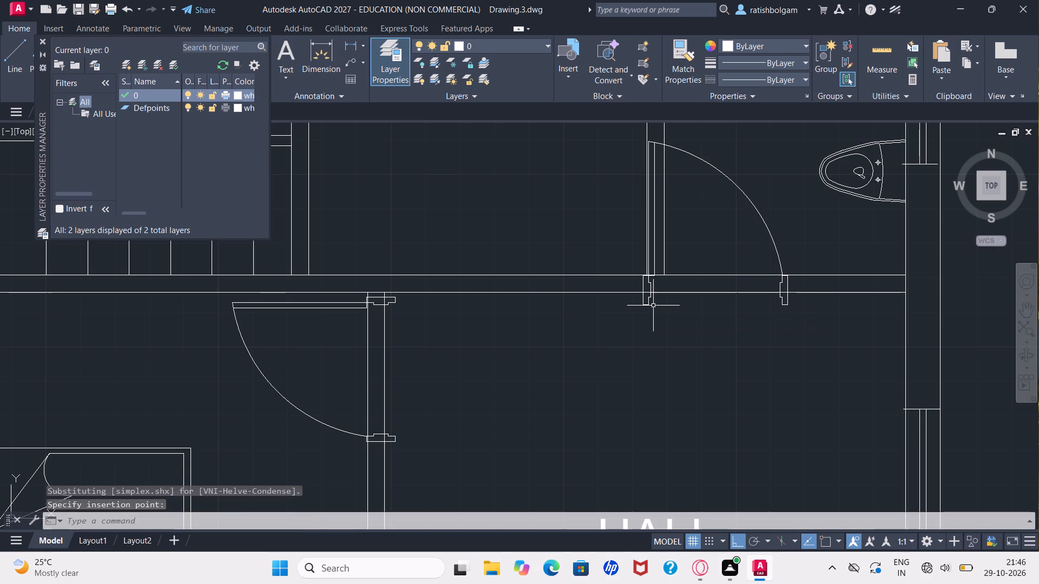
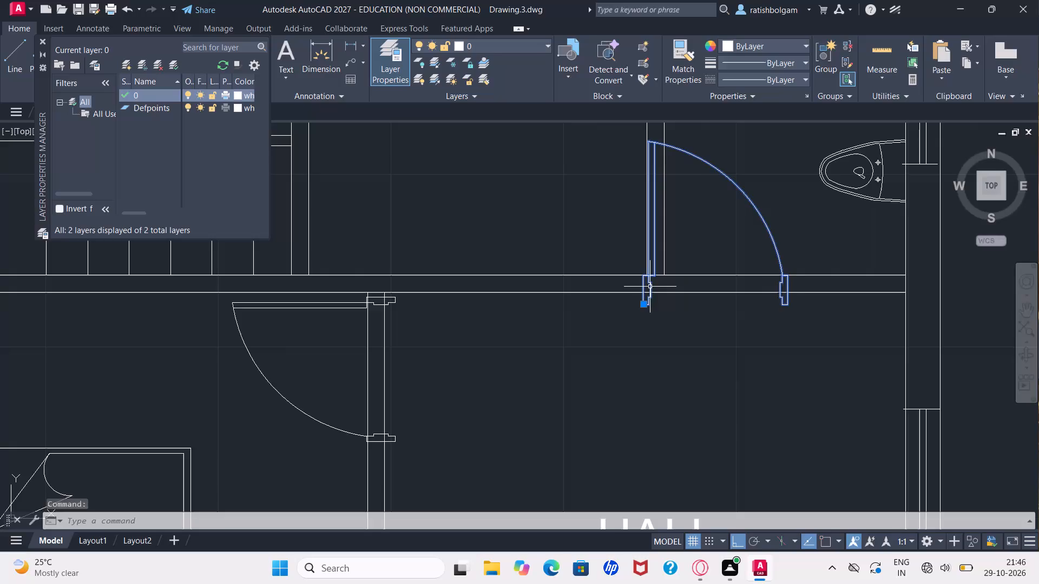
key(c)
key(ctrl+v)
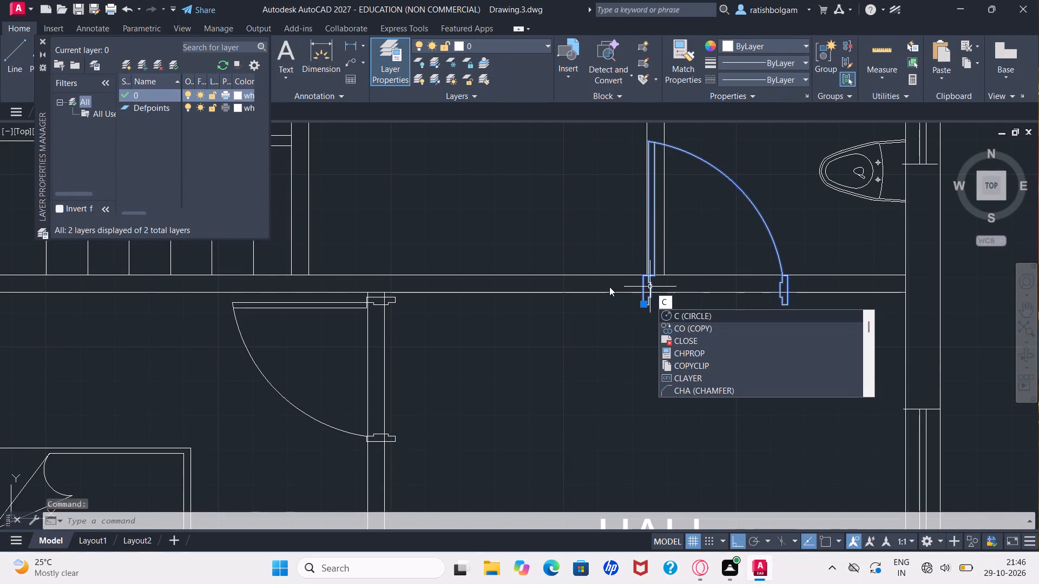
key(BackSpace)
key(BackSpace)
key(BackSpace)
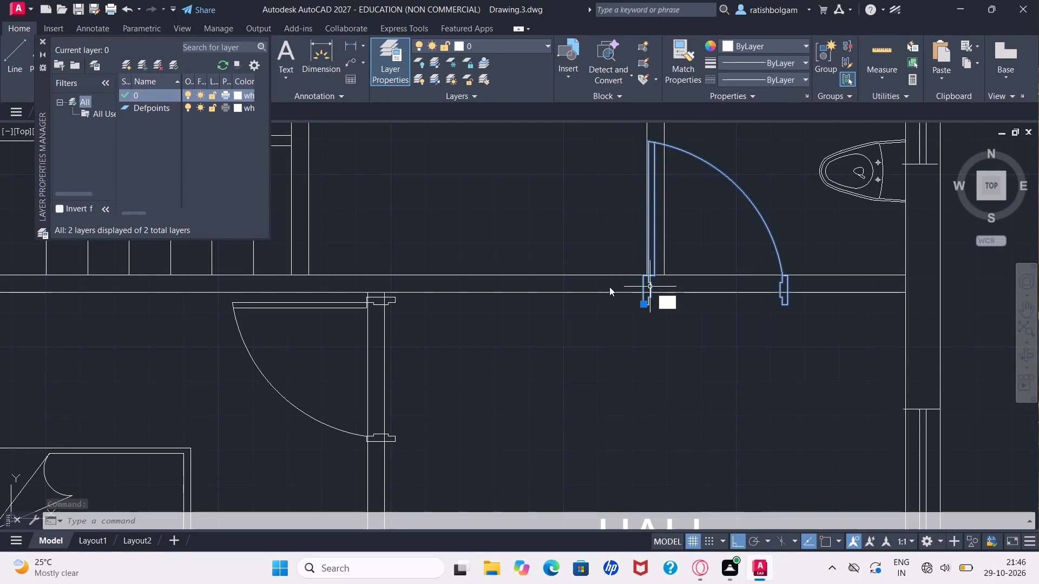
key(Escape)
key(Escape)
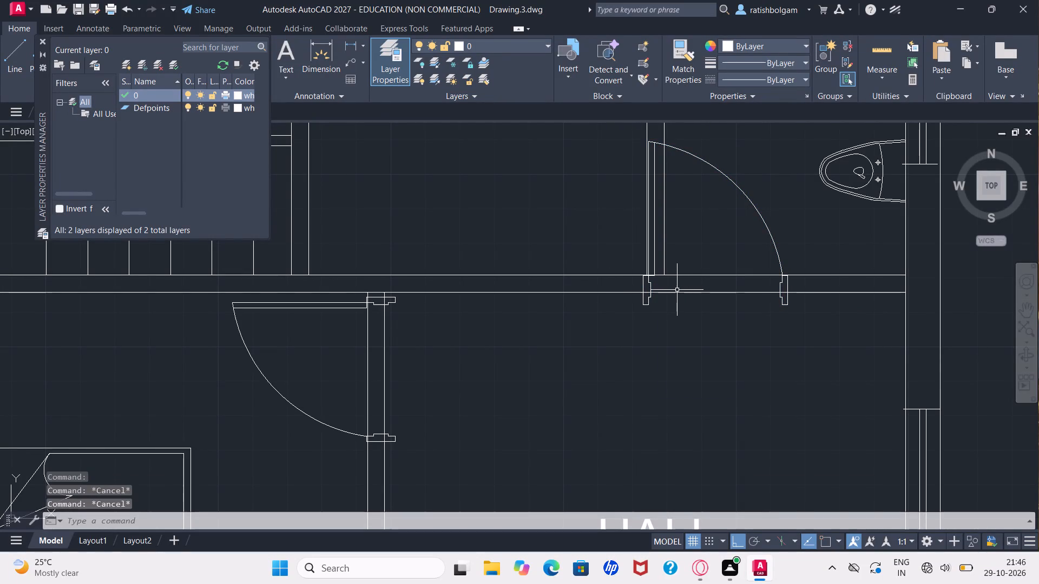
Copy the toilet door and paste a temporary duplicate in the hall, south of the toilet's doorway.
click(649, 284)
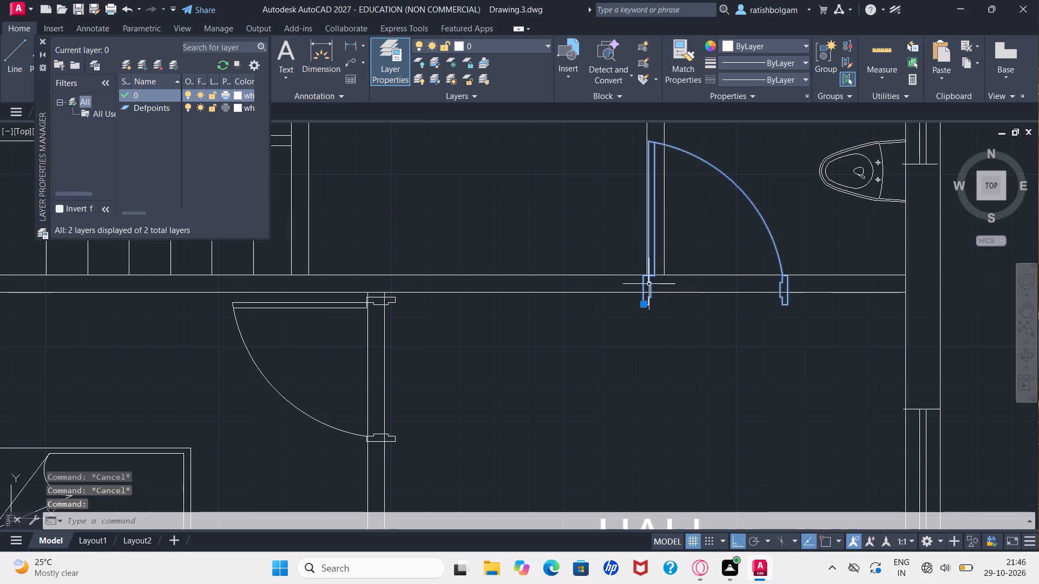
key(ctrl+c)
key(ctrl+v)
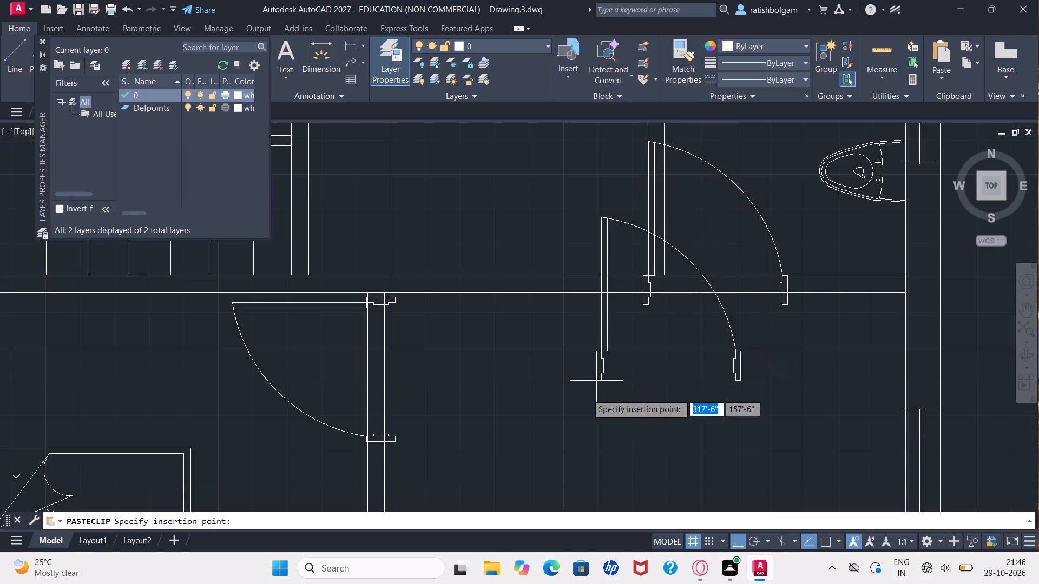
click(554, 467)
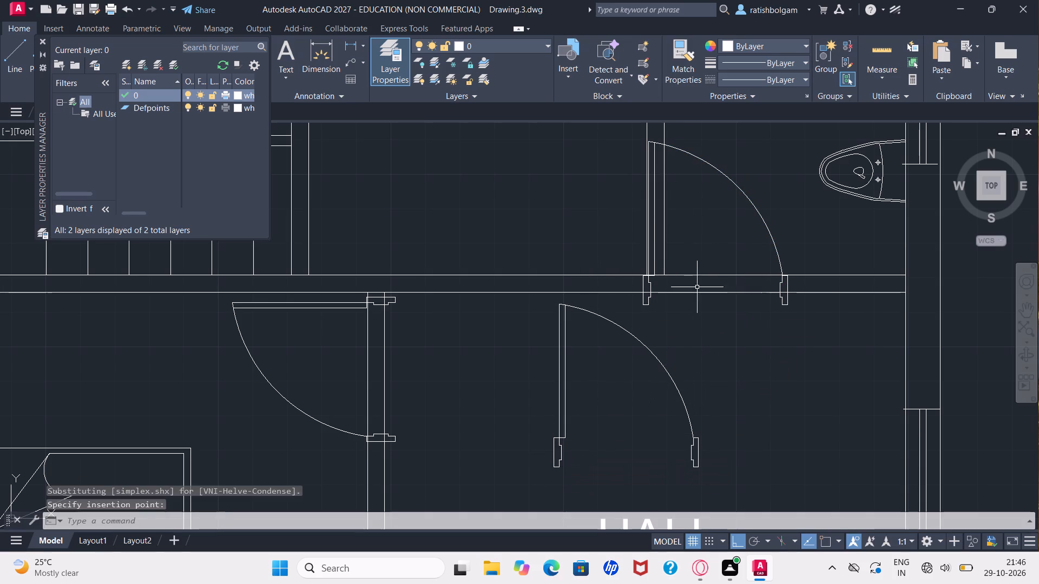
Erase the door in the toilet's south wall.
click(649, 220)
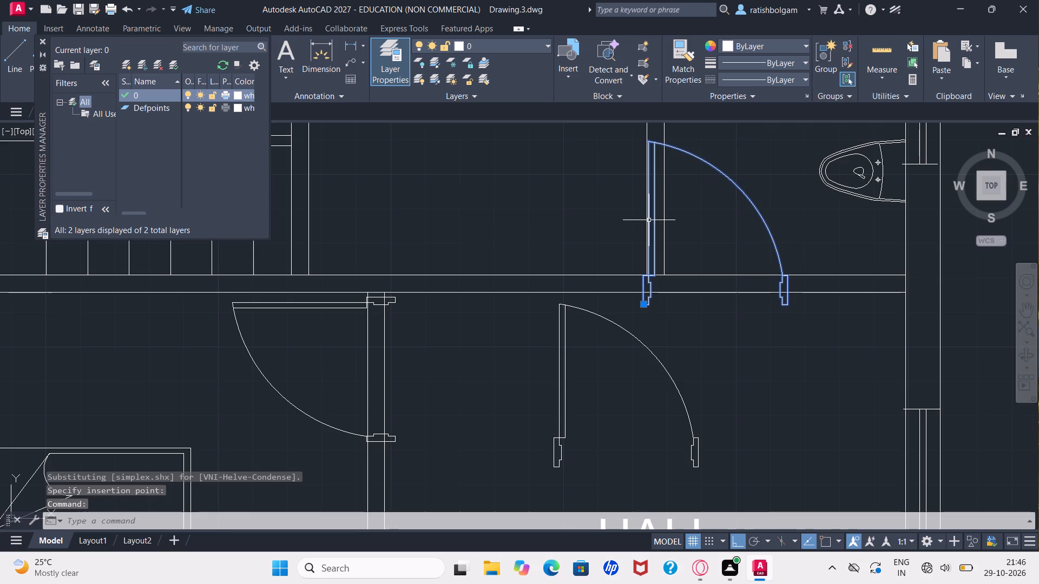
key(Delete)
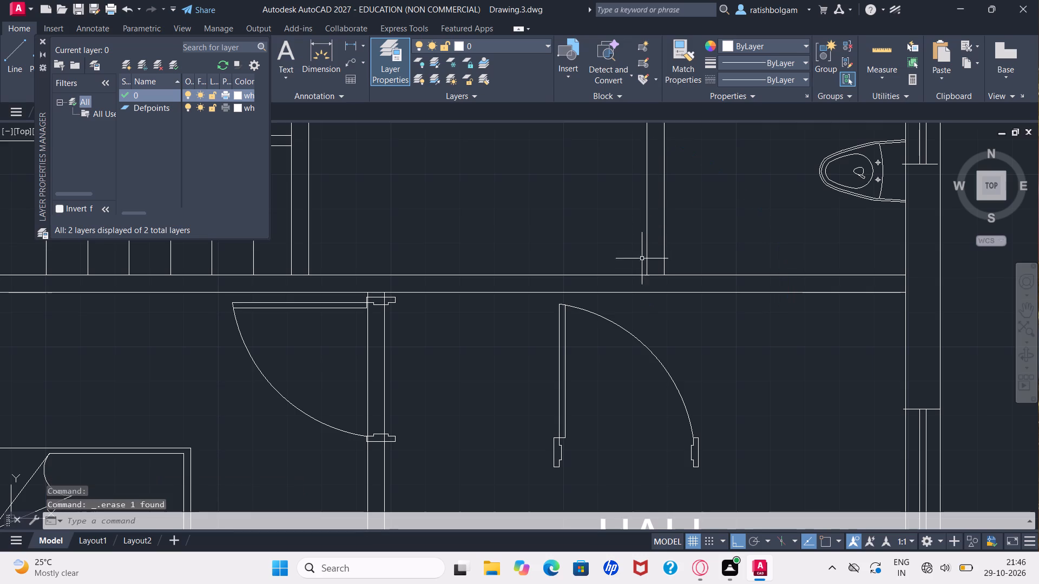
Copy the temporary door in the hall and paste it into the toilet's south wall at about 318'-7", 159'-4", beside the west wall.
click(562, 339)
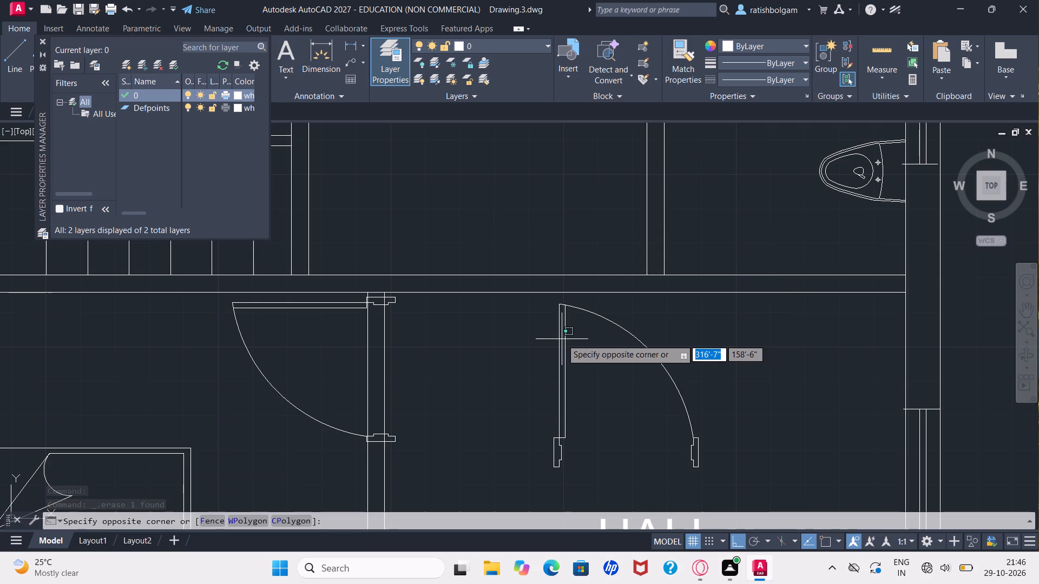
key(Escape)
click(567, 336)
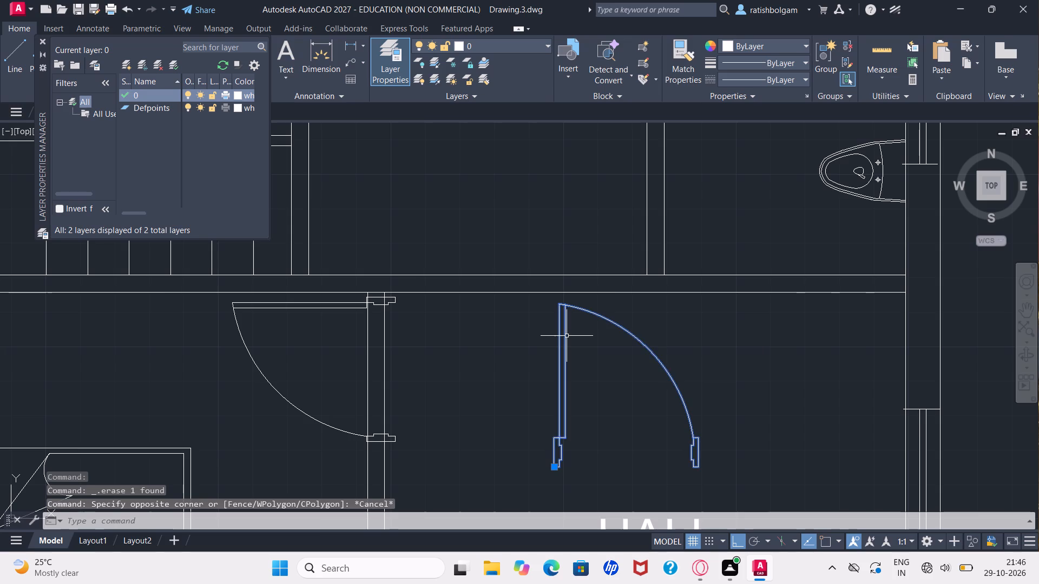
key(ctrl+c)
key(ctrl+v)
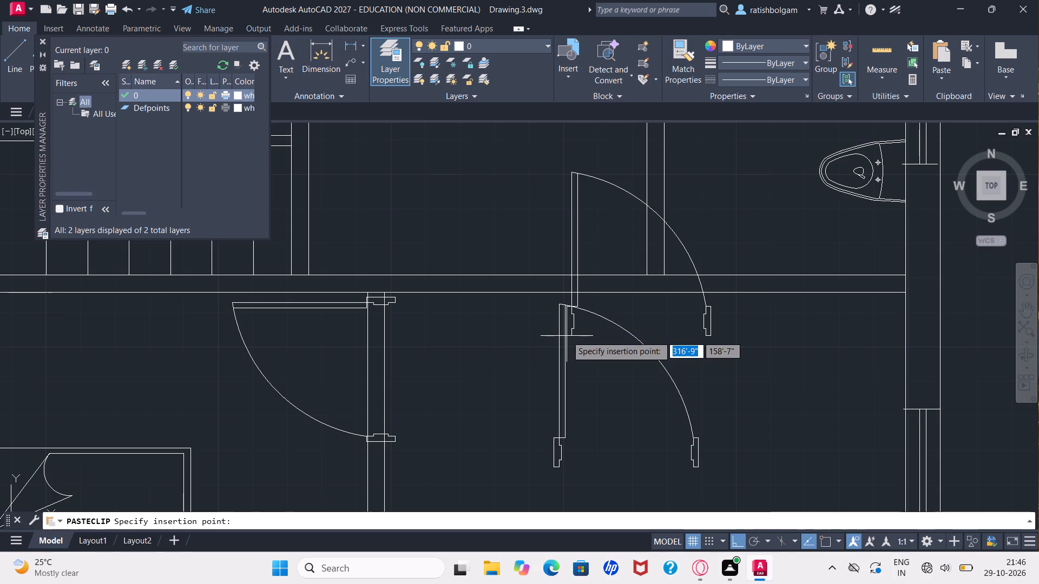
ctrl+scroll(645, 291, down, 1)
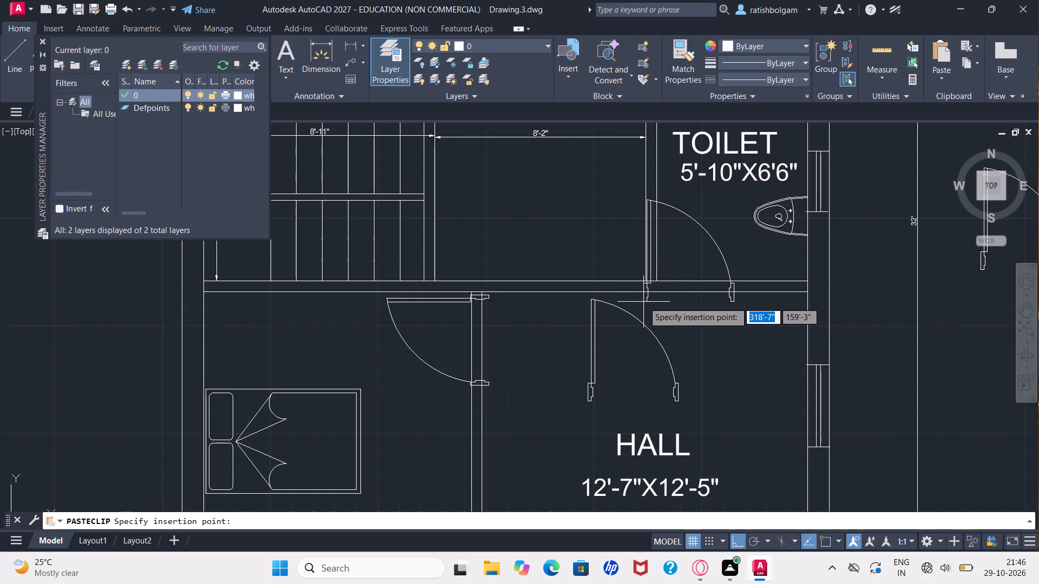
ctrl+scroll(643, 302, up, 1)
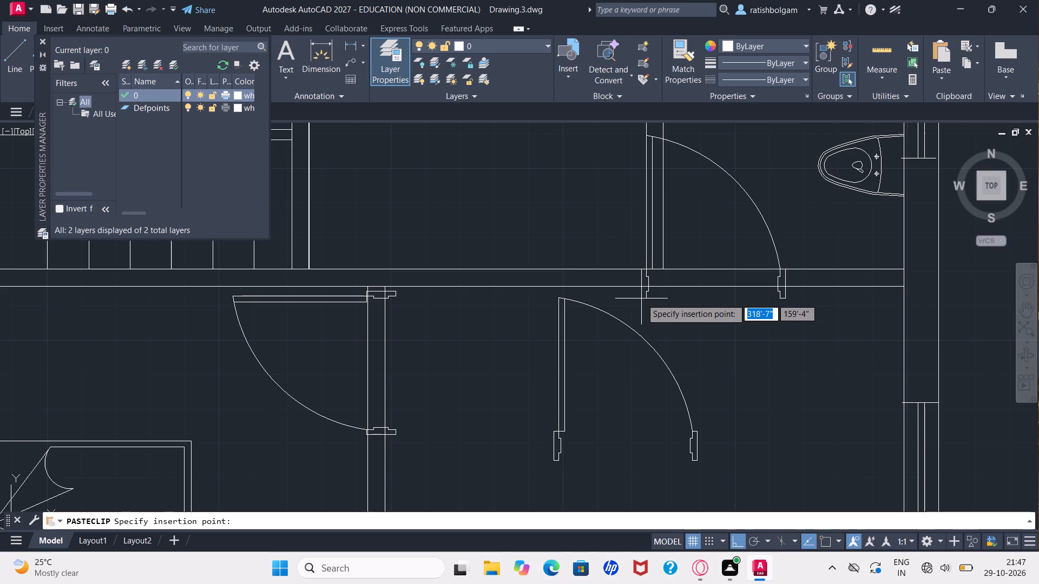
click(641, 298)
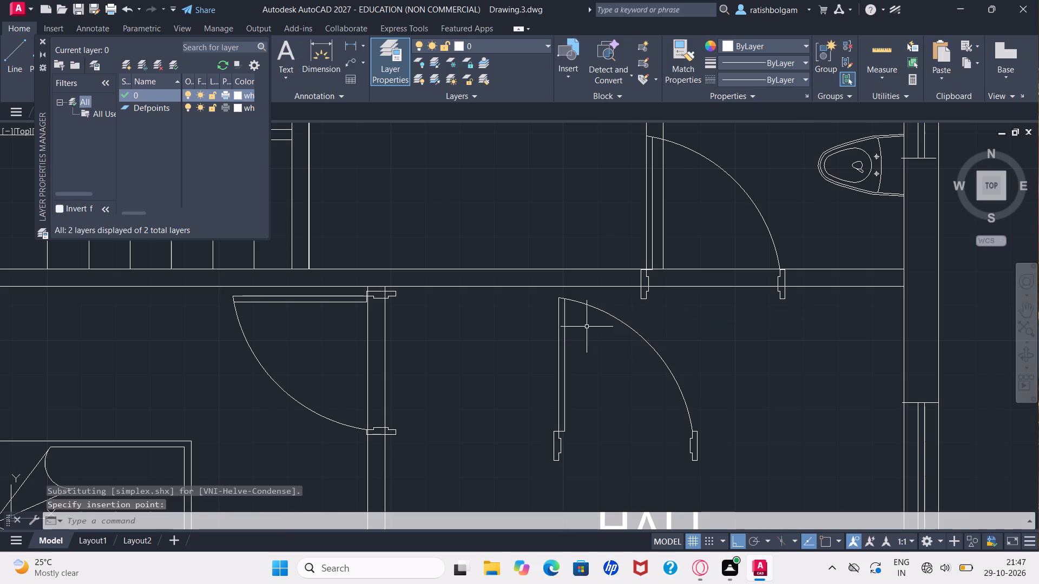
Erase the temporary door copy in the hall and the spare door outside the house's east wall.
click(562, 326)
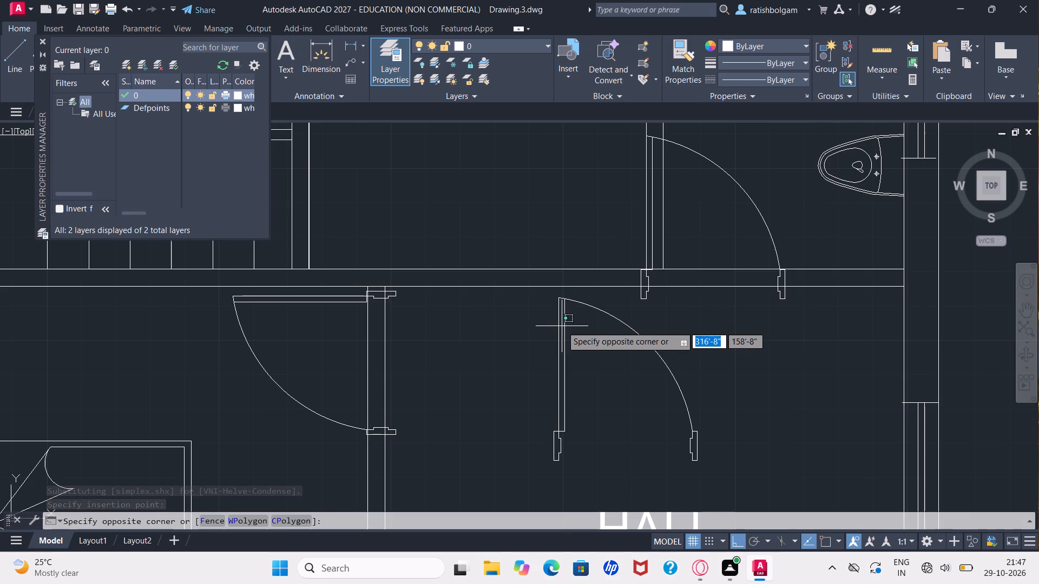
click(556, 326)
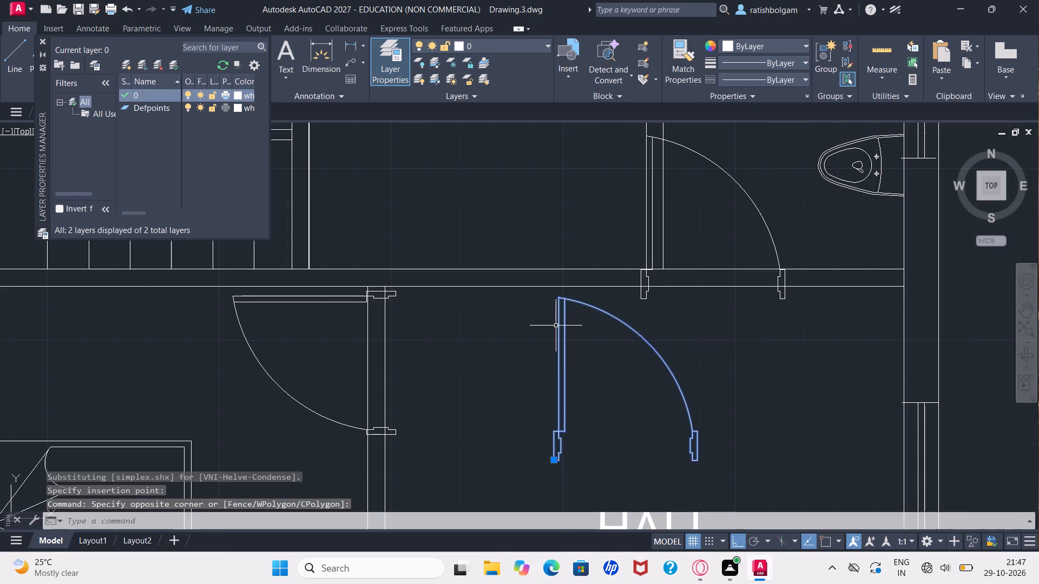
key(Delete)
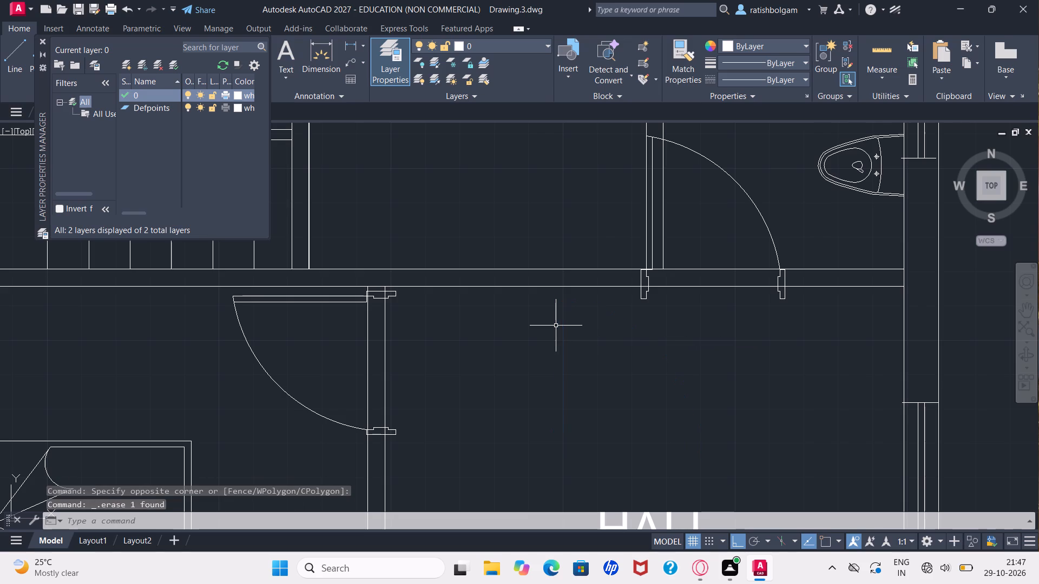
ctrl+scroll(556, 326, down, 2)
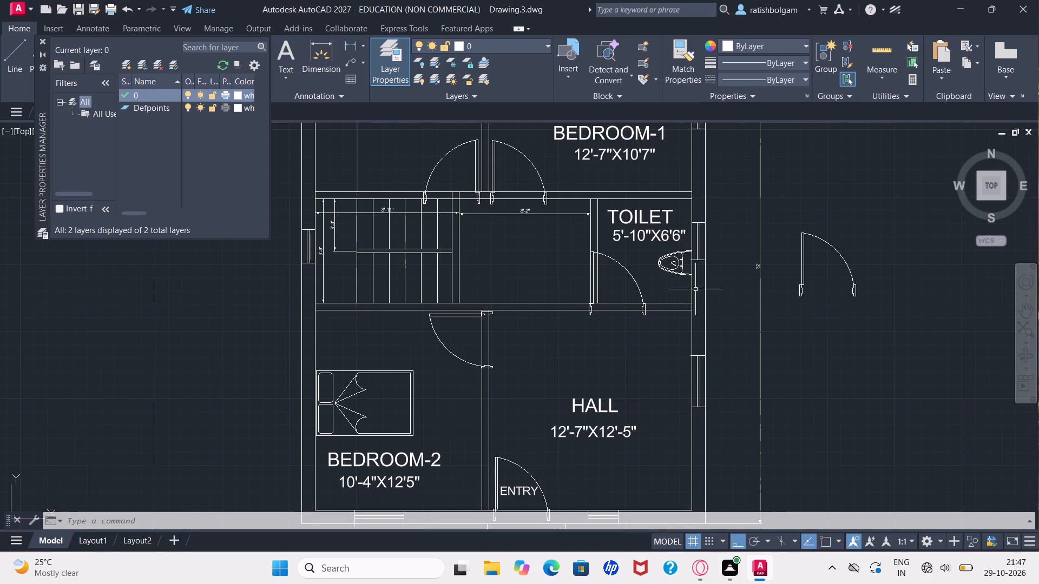
click(804, 253)
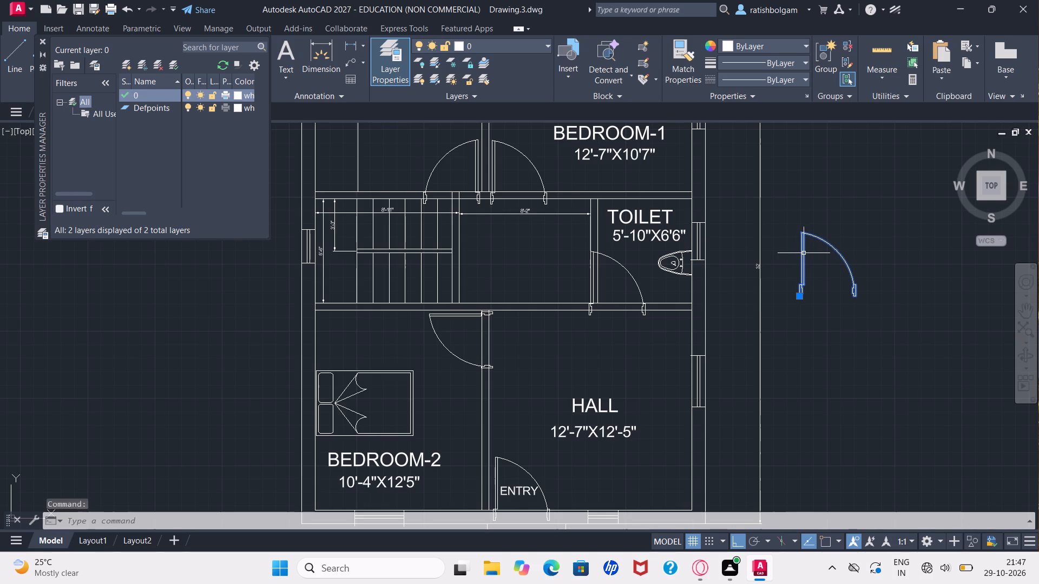
key(Delete)
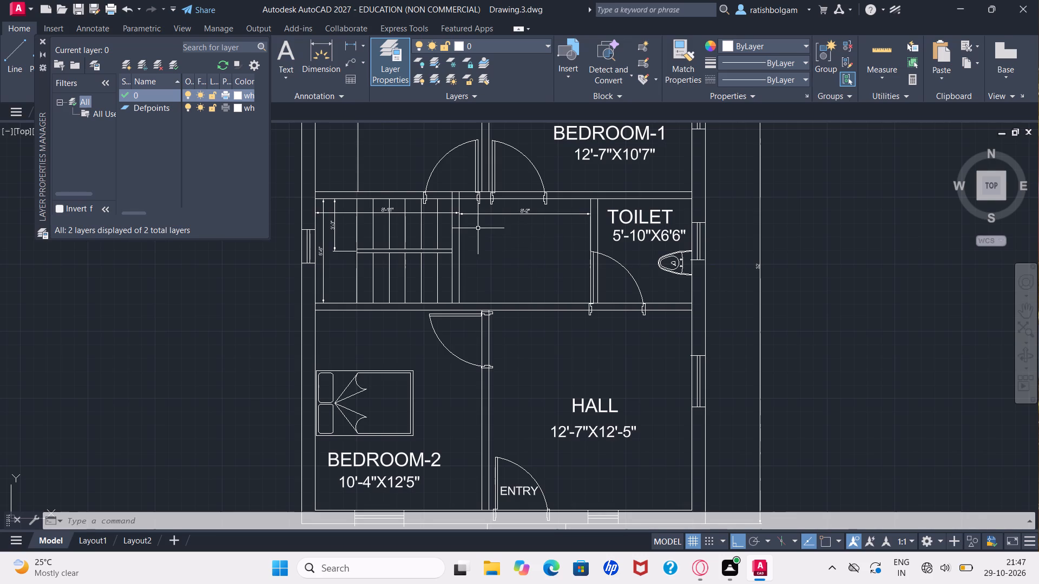
Trim the wall lines across the Bedroom-1 doorway and the adjacent doorway to its west, including the stair-wall stubs inside that wall.
text(tr)
key(Return)
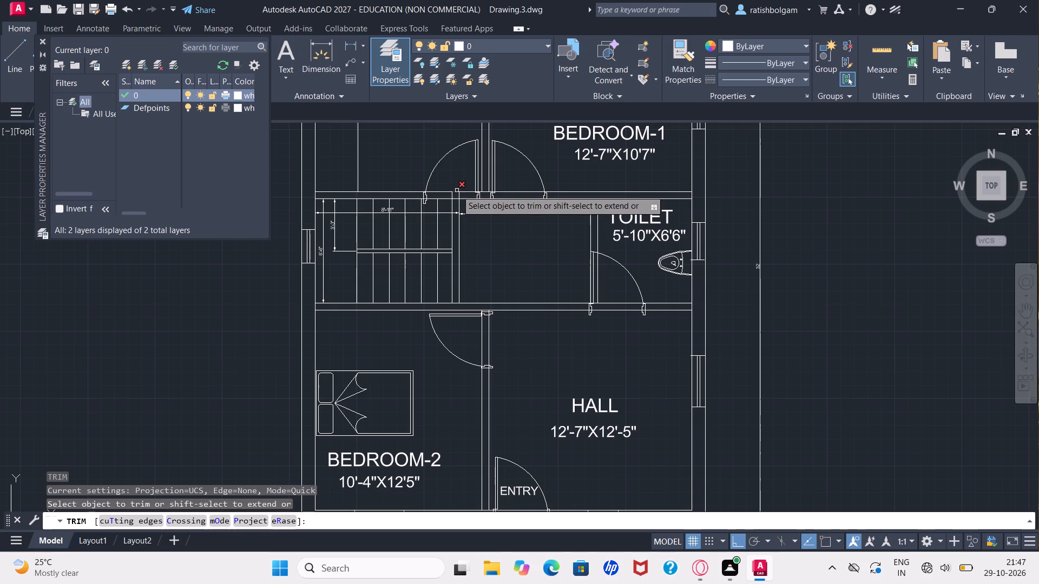
click(456, 191)
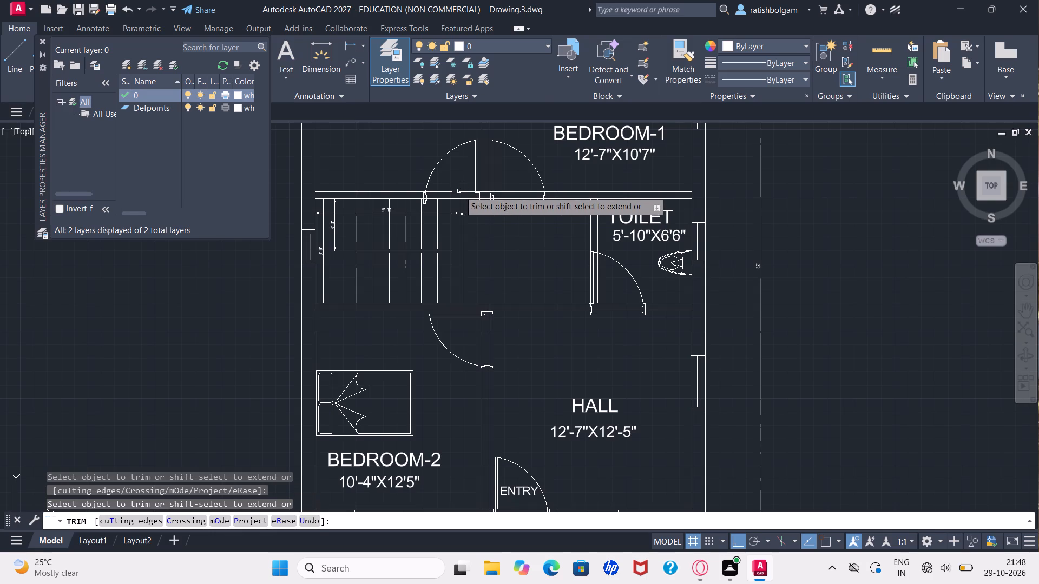
click(464, 191)
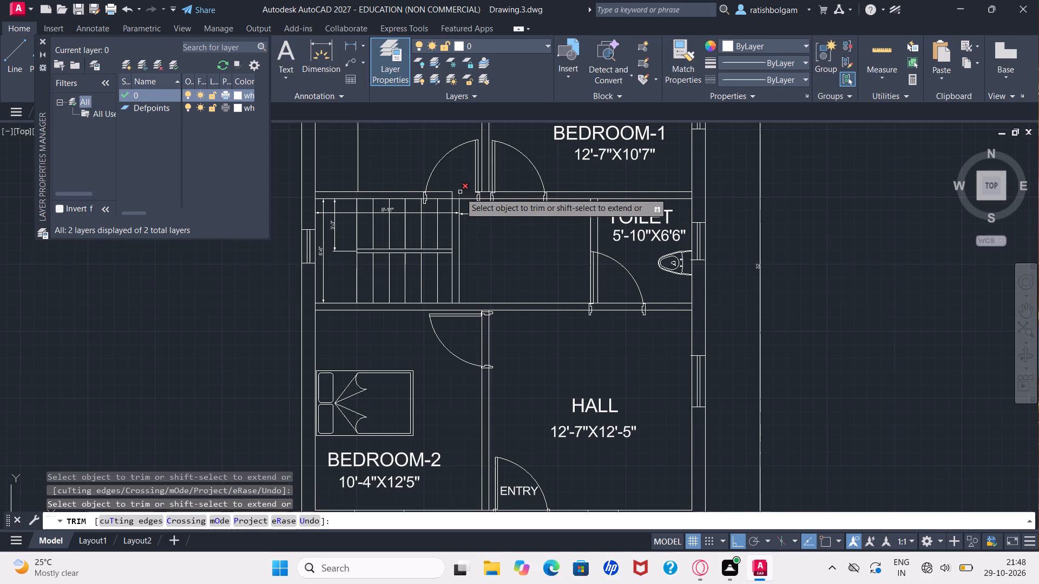
drag(460, 193, 452, 196)
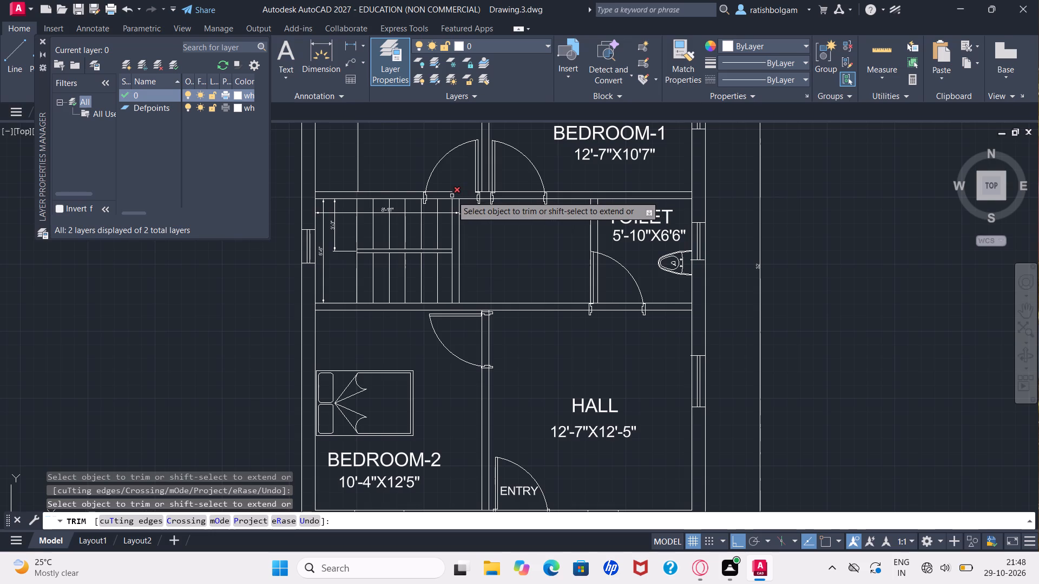
drag(452, 196, 445, 194)
click(445, 194)
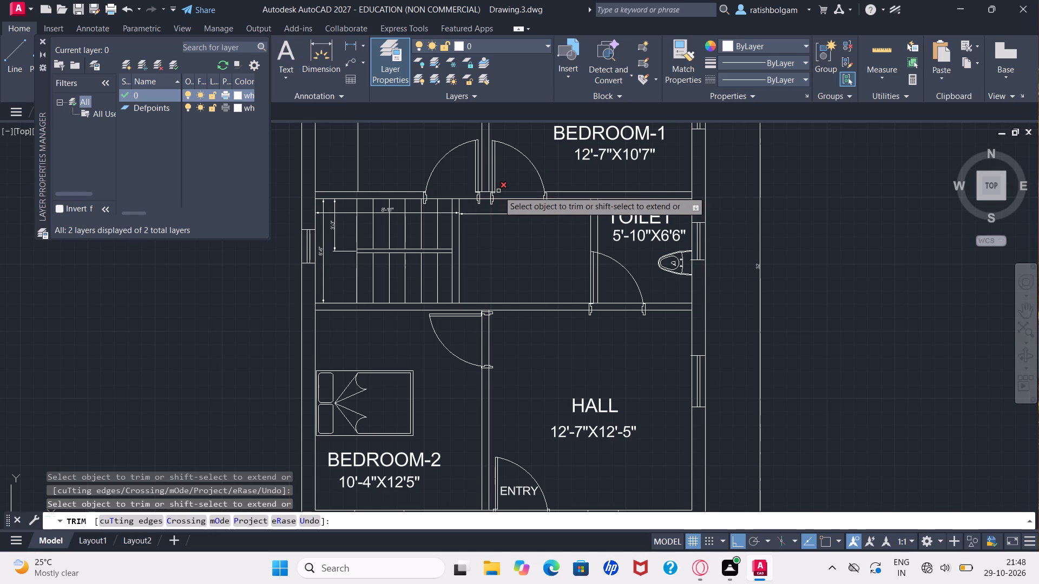
drag(501, 191, 521, 188)
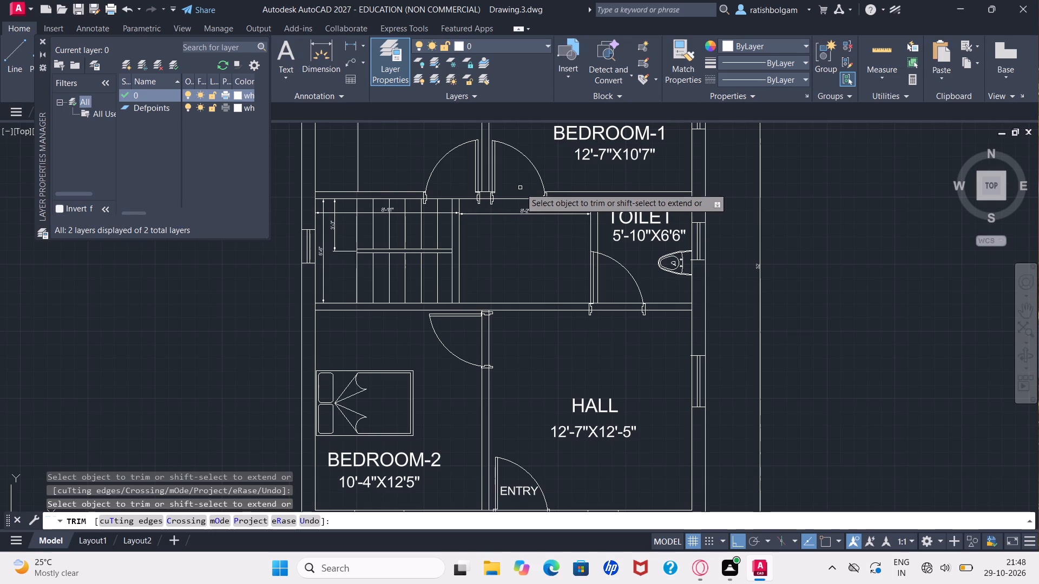
drag(521, 188, 516, 190)
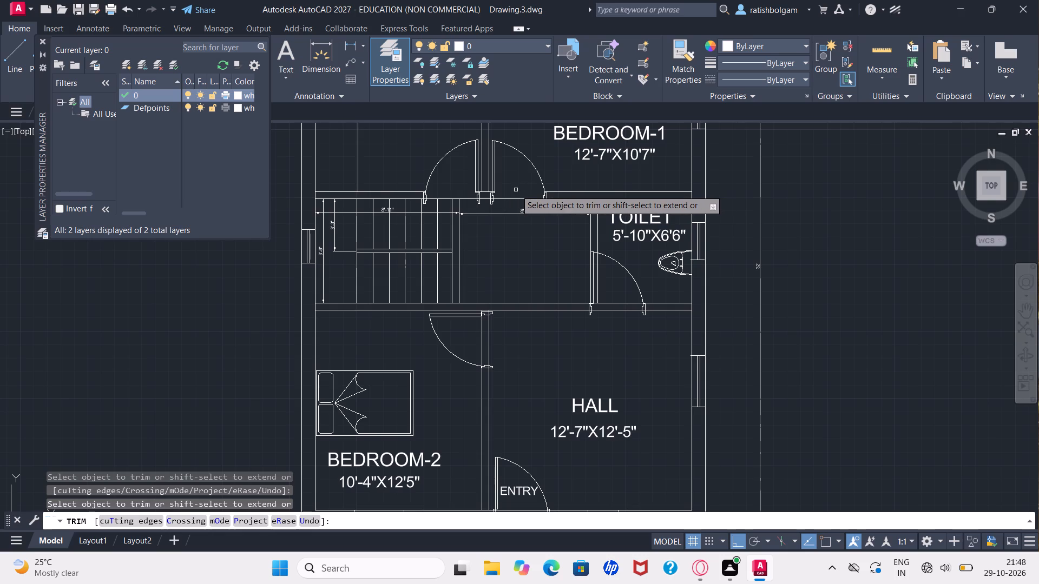
drag(516, 190, 501, 230)
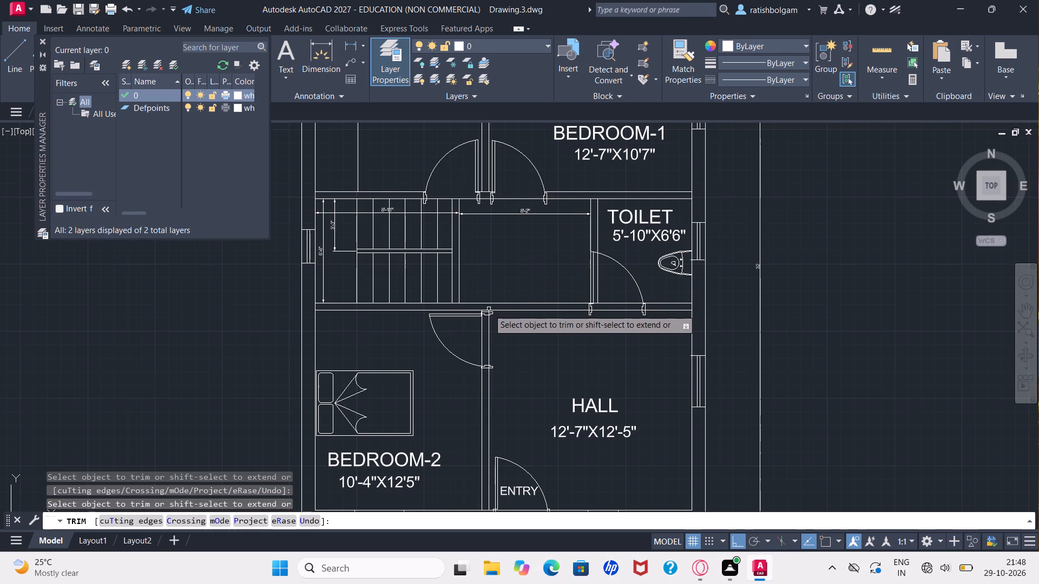
Trim the wall line crossing the Bedroom-2 door opening beside the hall.
drag(481, 330, 506, 325)
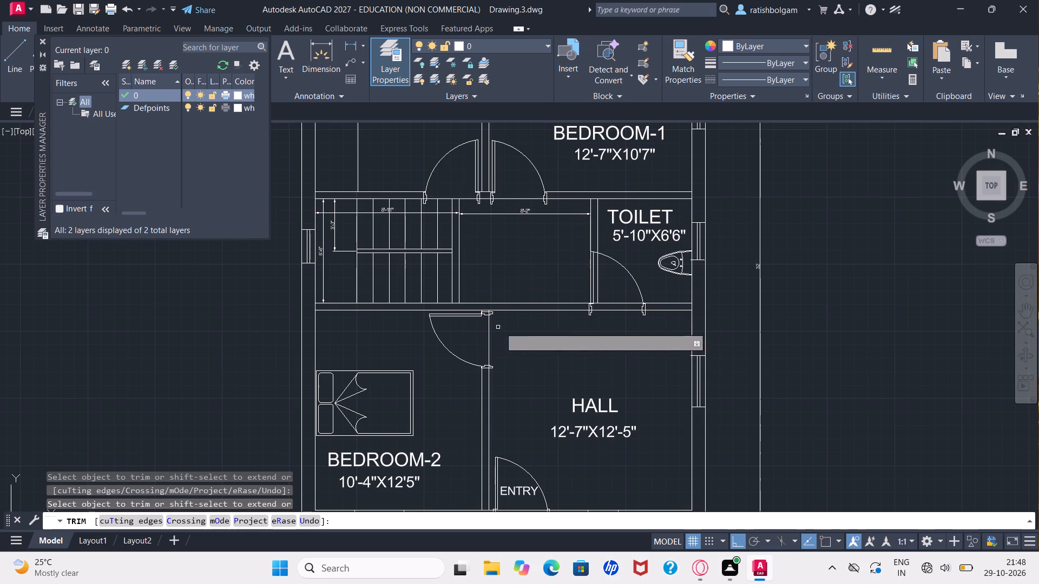
drag(506, 325, 544, 317)
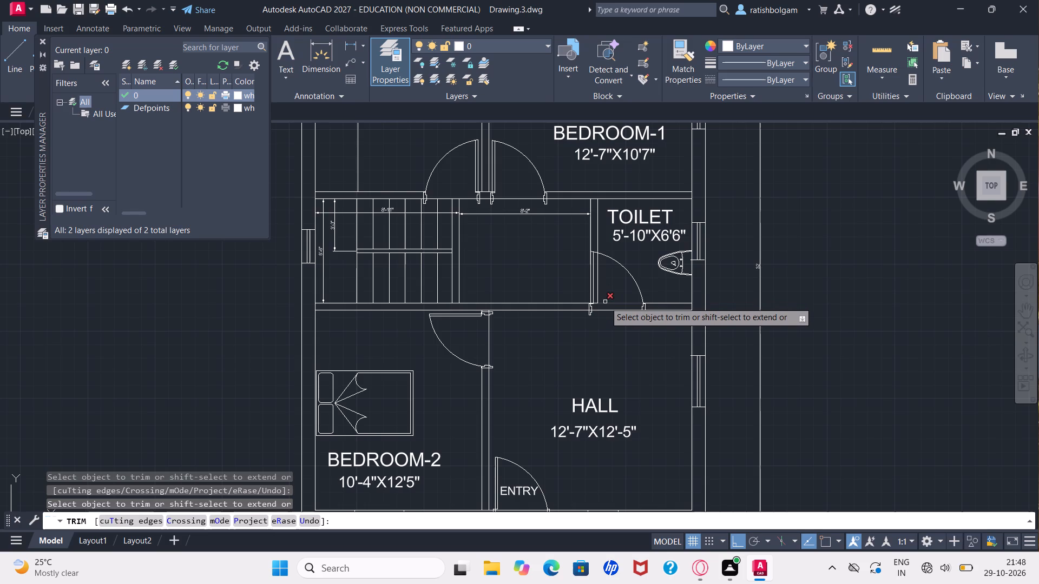
Trim the wall line across the toilet's south door opening and the leftover west-wall line beside the door leaf.
click(605, 302)
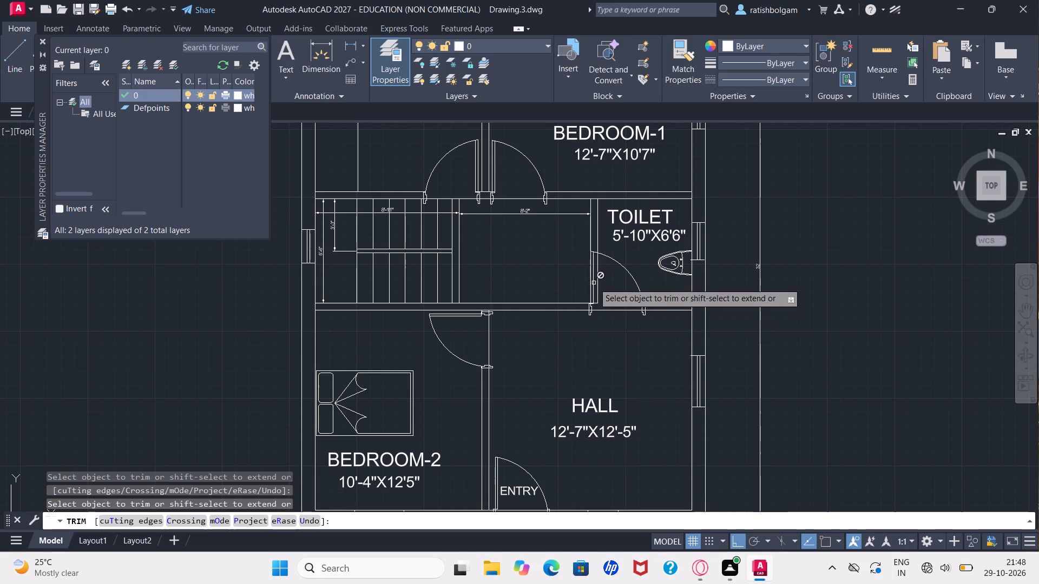
click(601, 280)
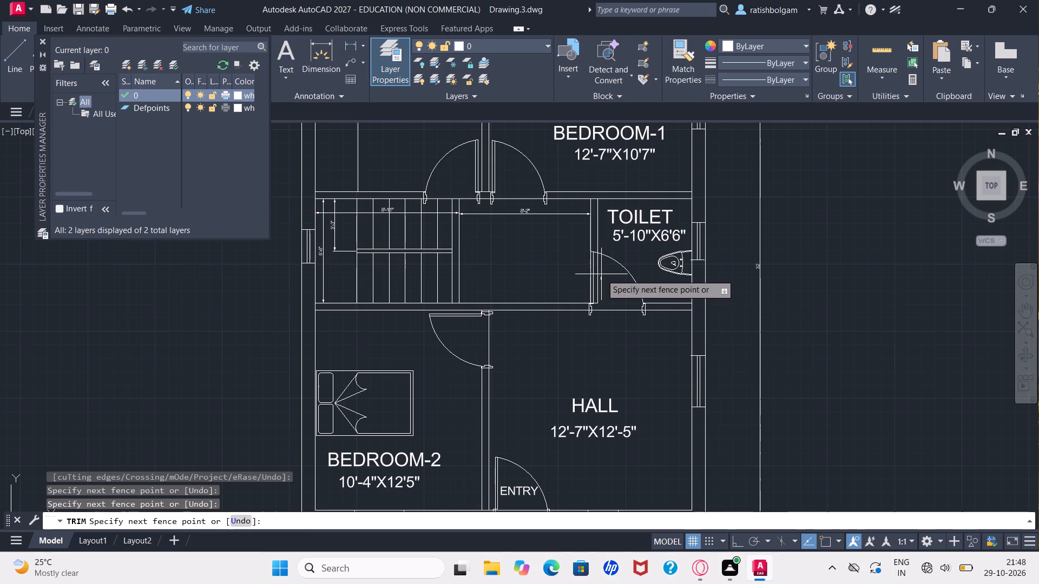
click(599, 275)
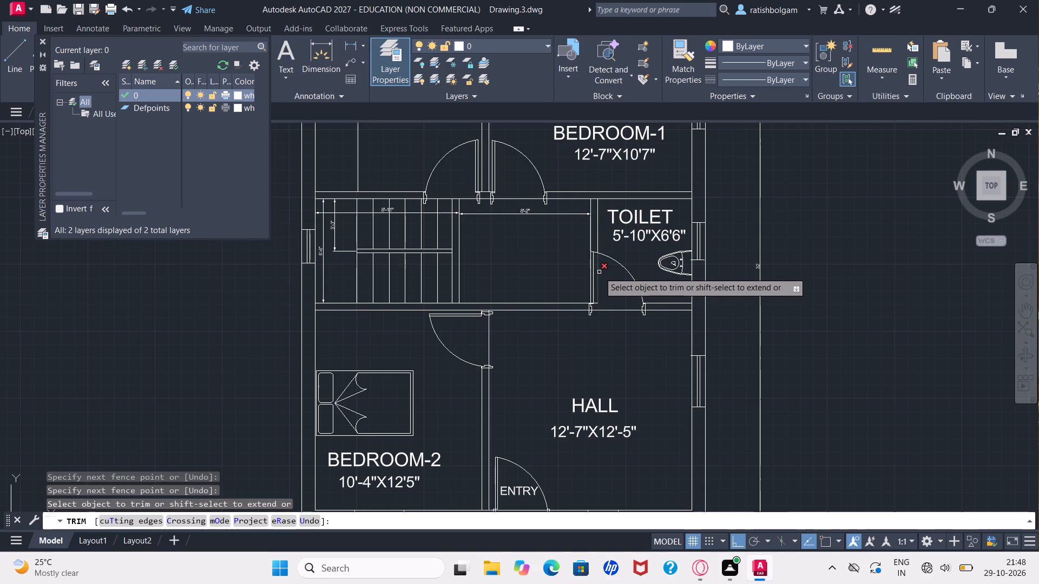
click(599, 271)
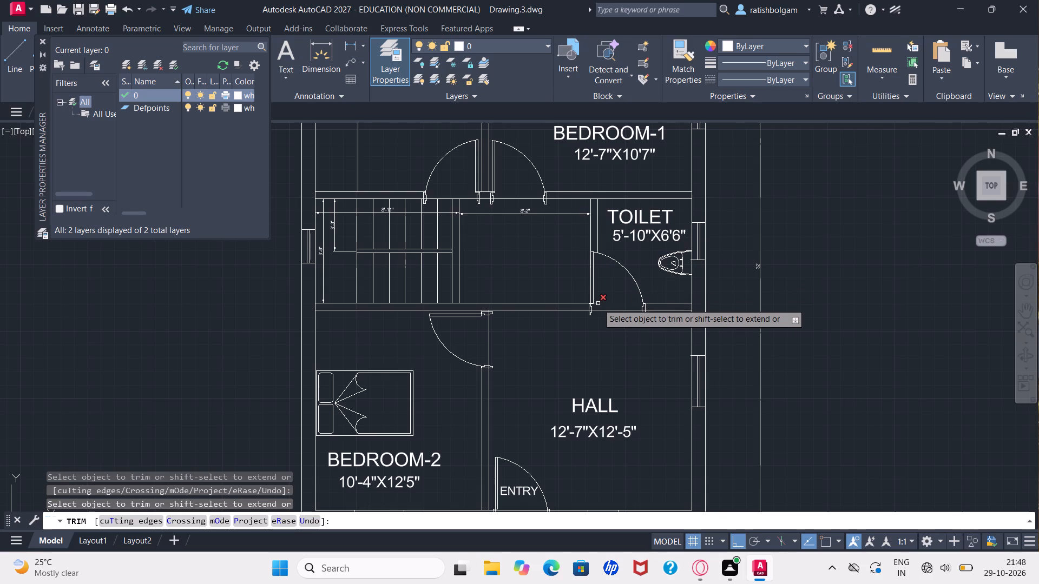
click(597, 304)
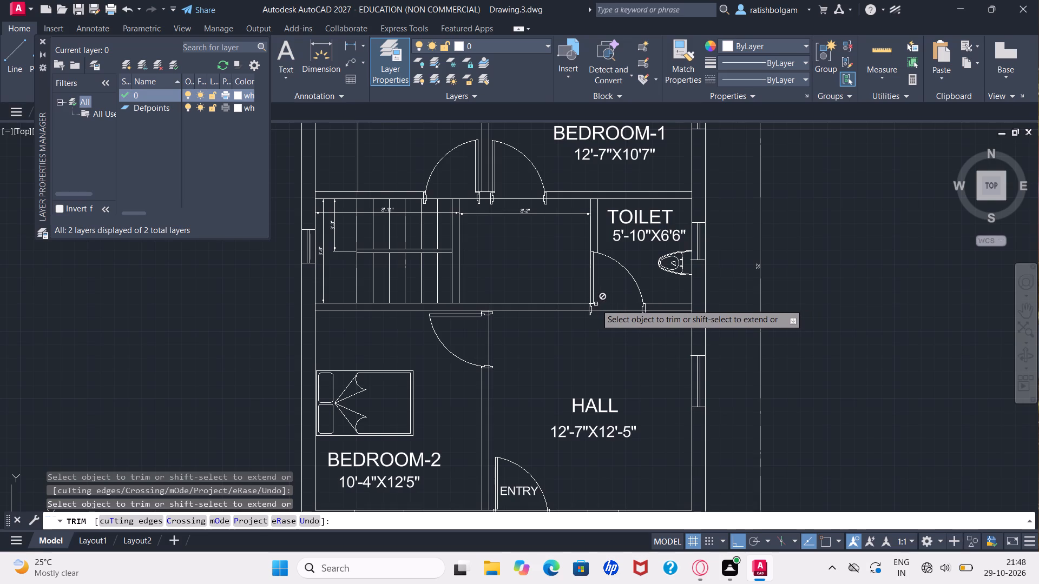
click(596, 304)
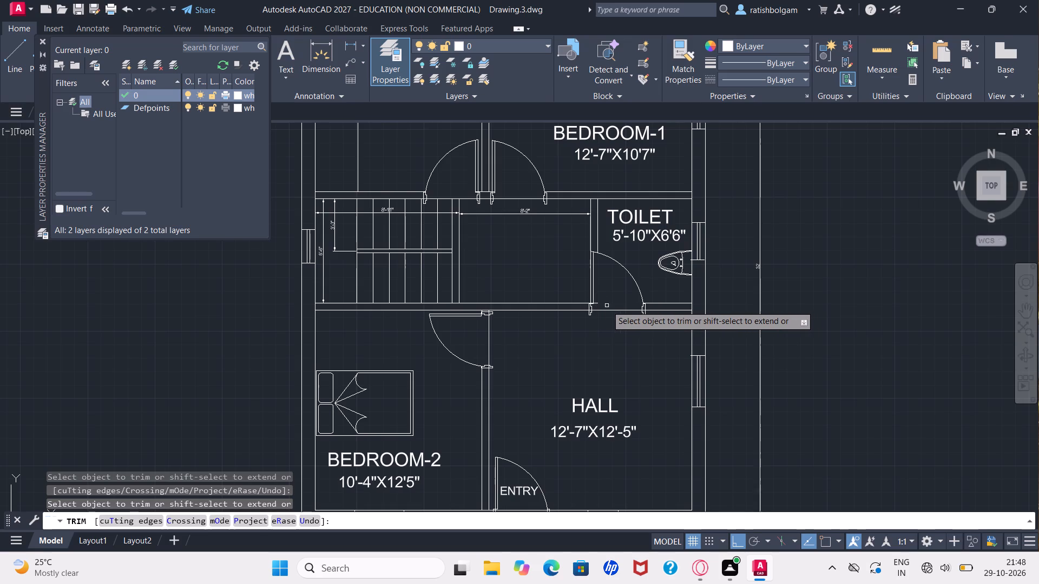
ctrl+scroll(602, 304, up, 2)
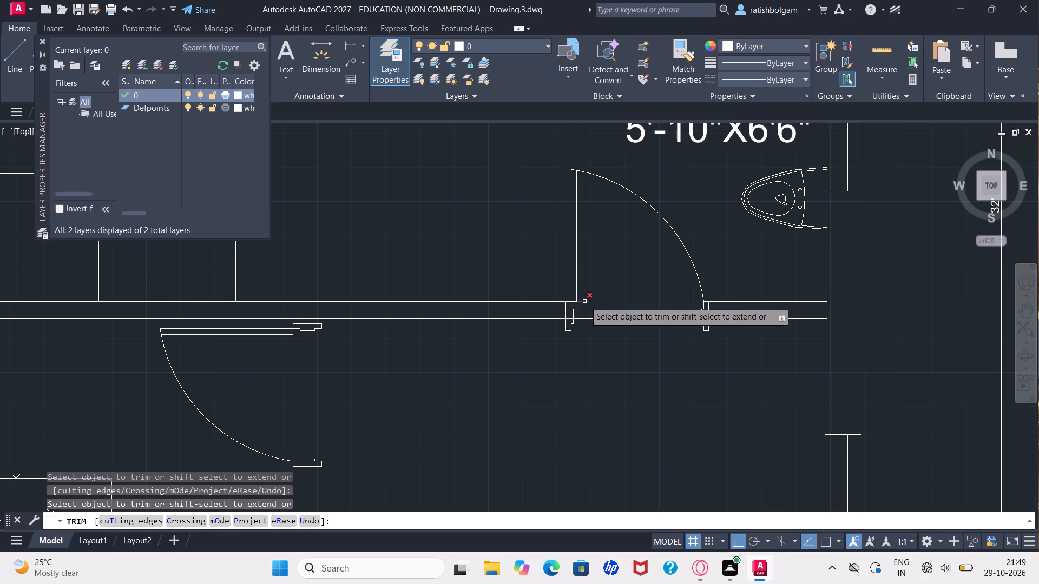
click(584, 300)
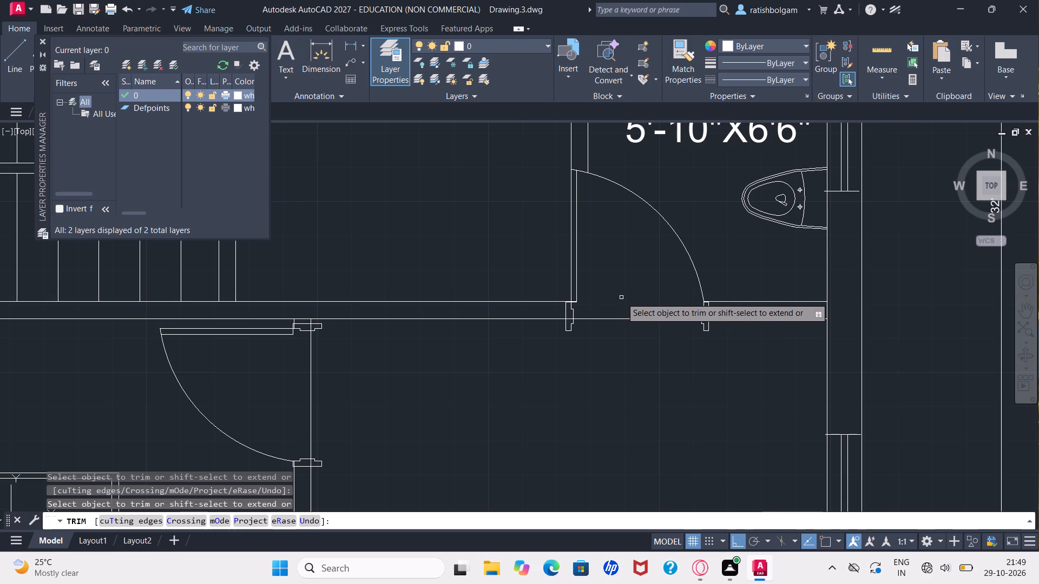
Trim the inner south-wall line crossing the hall's ENTRY door opening.
ctrl+scroll(621, 297, down, 2)
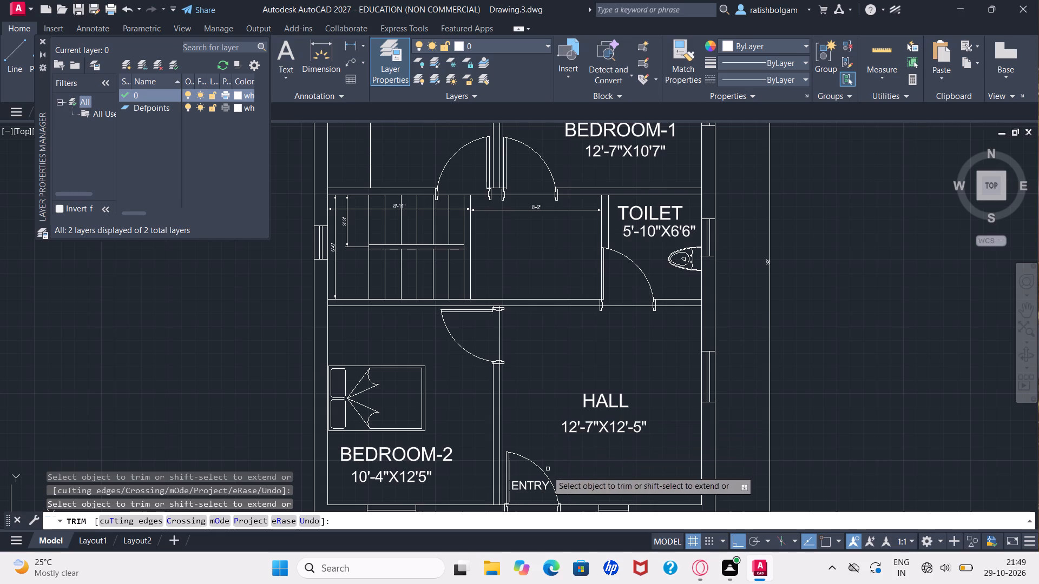
click(527, 506)
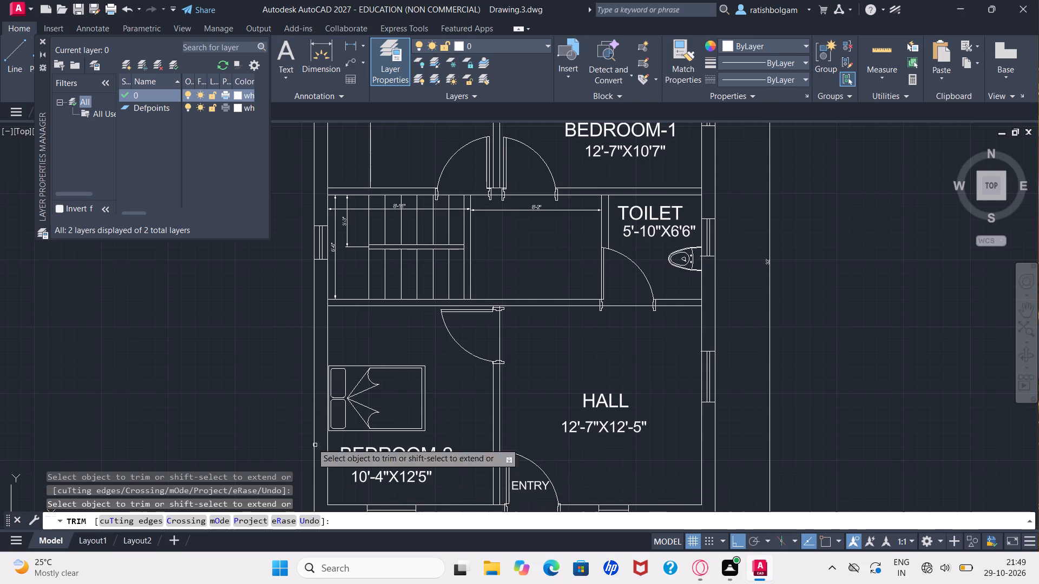
key(Escape)
key(Escape)
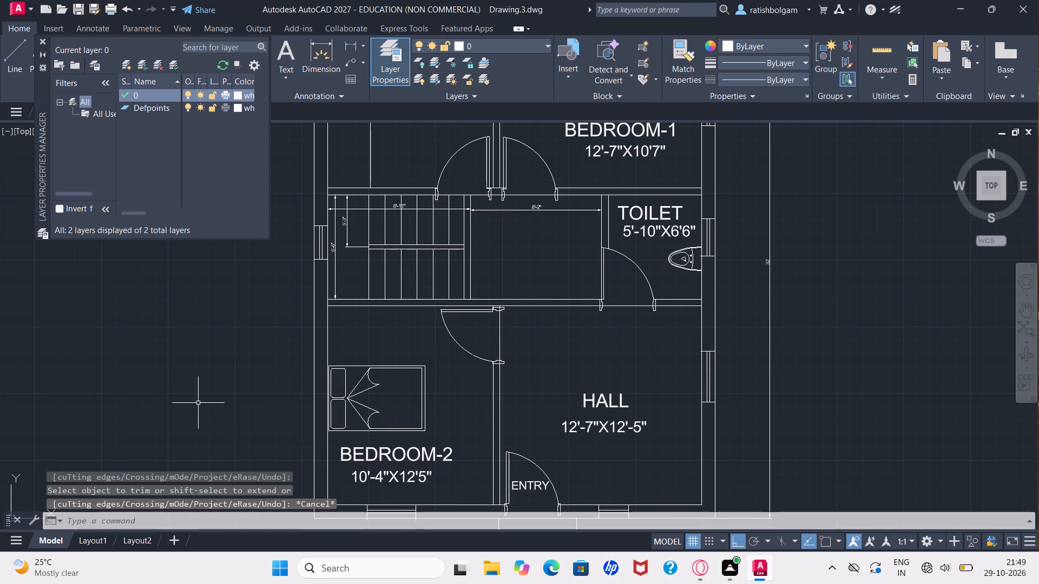
Trim both window jamb stubs that project past the outer south wall at Bedroom-2's window.
key(p)
key(Return)
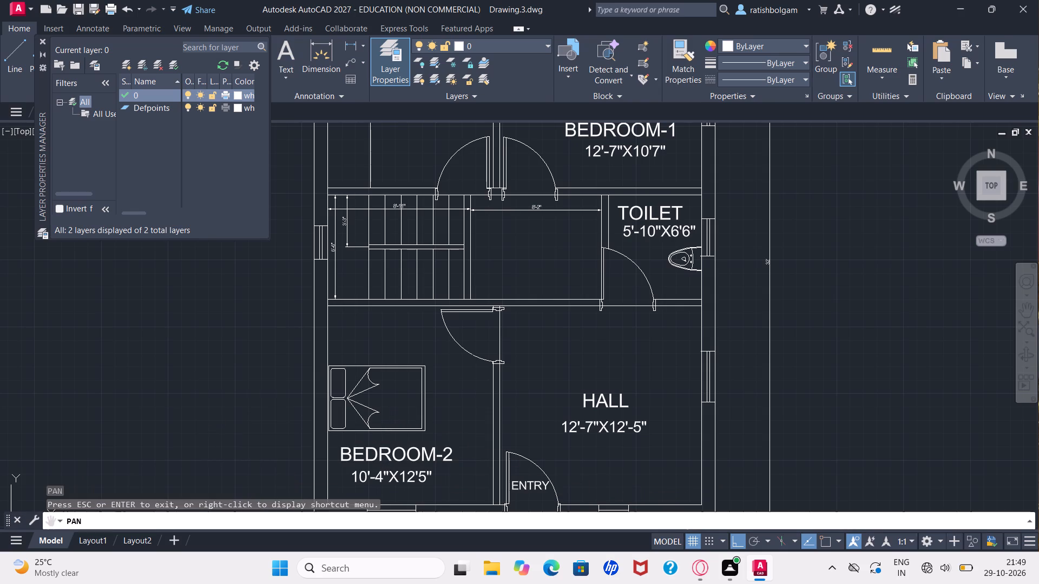
drag(357, 398, 361, 355)
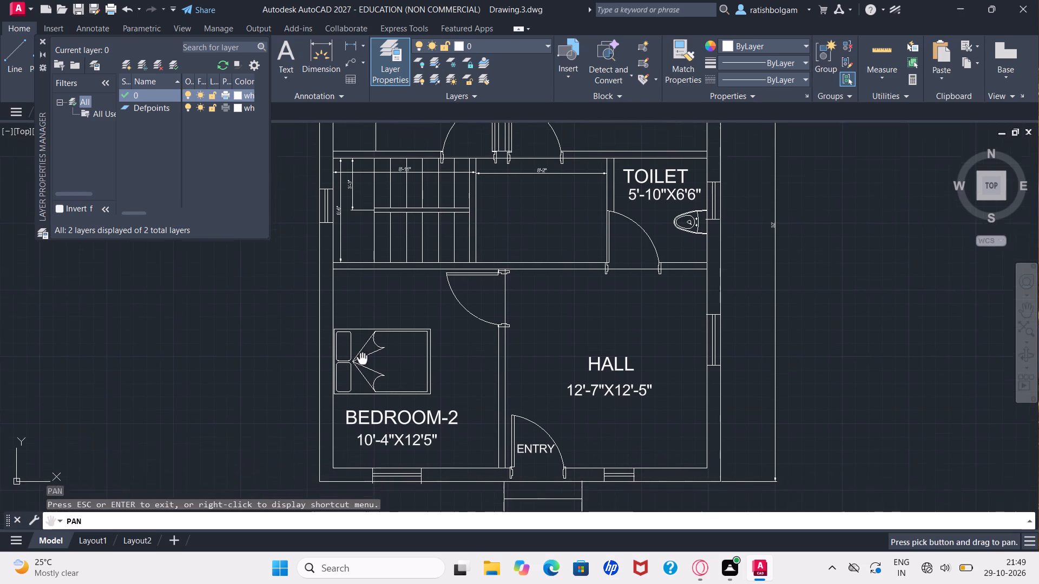
drag(361, 355, 350, 321)
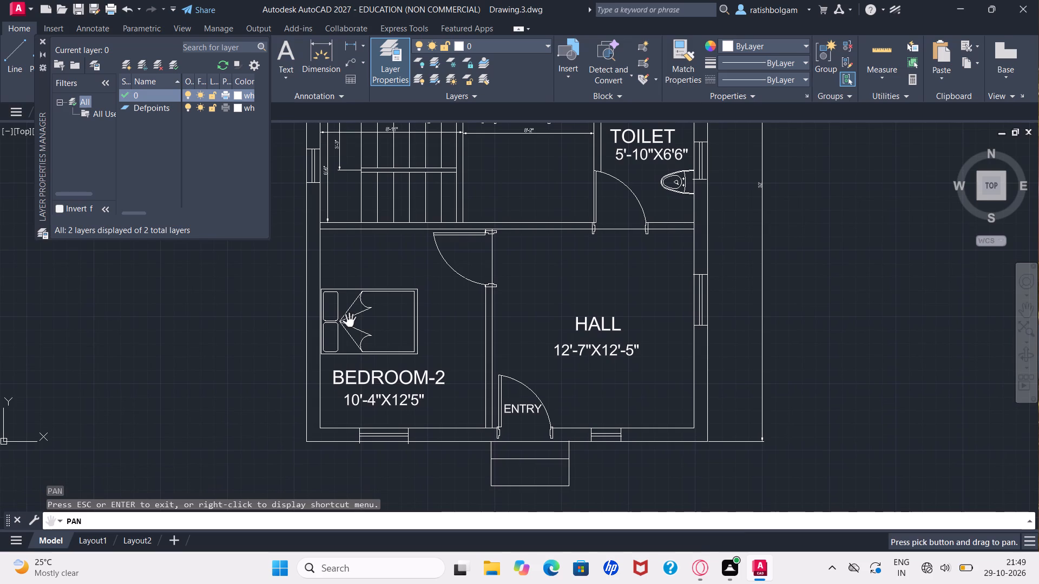
key(Escape)
key(Escape)
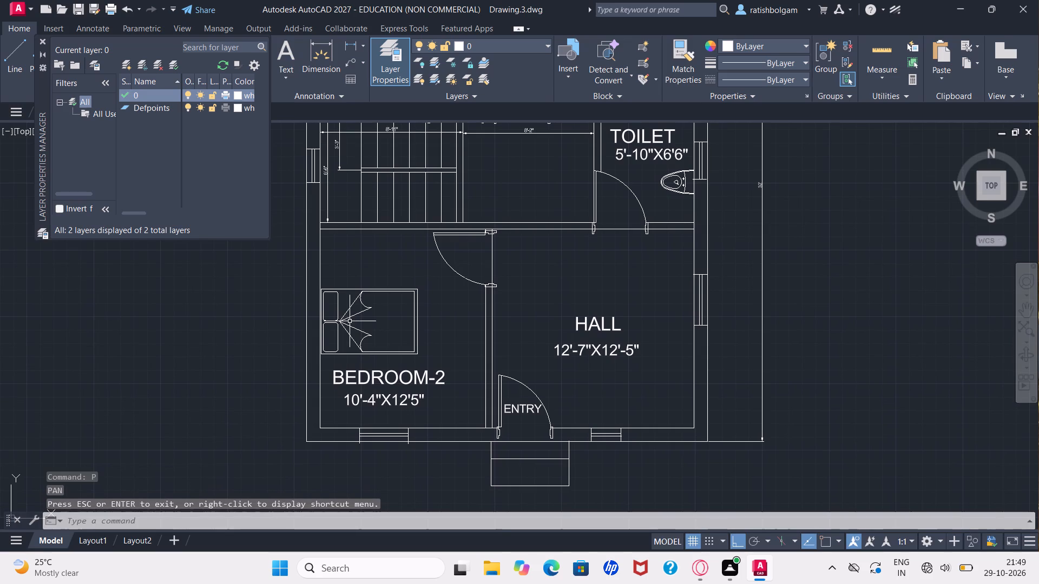
text(tr)
key(Return)
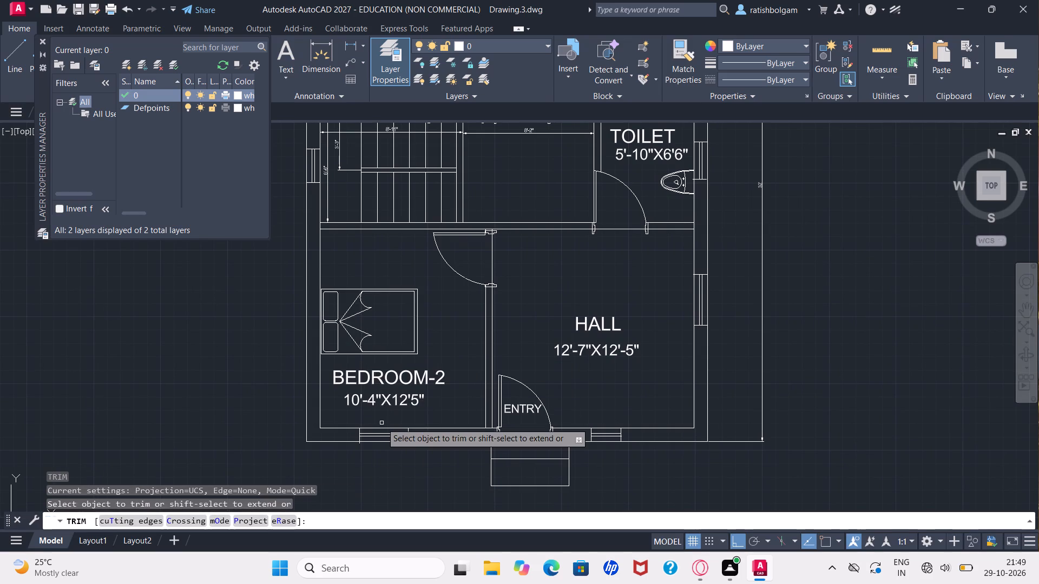
ctrl+scroll(382, 423, up, 2)
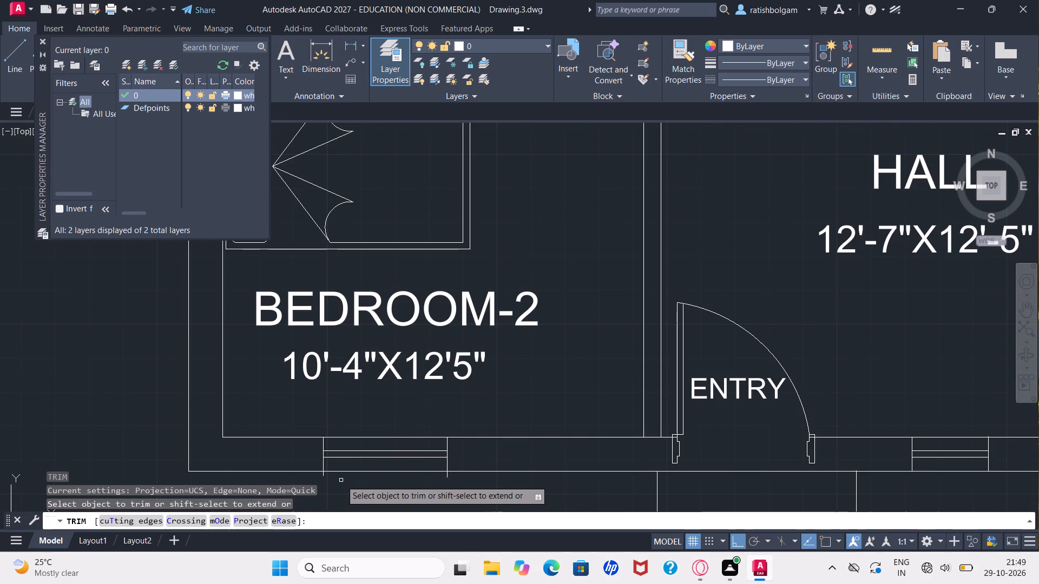
drag(325, 477, 327, 477)
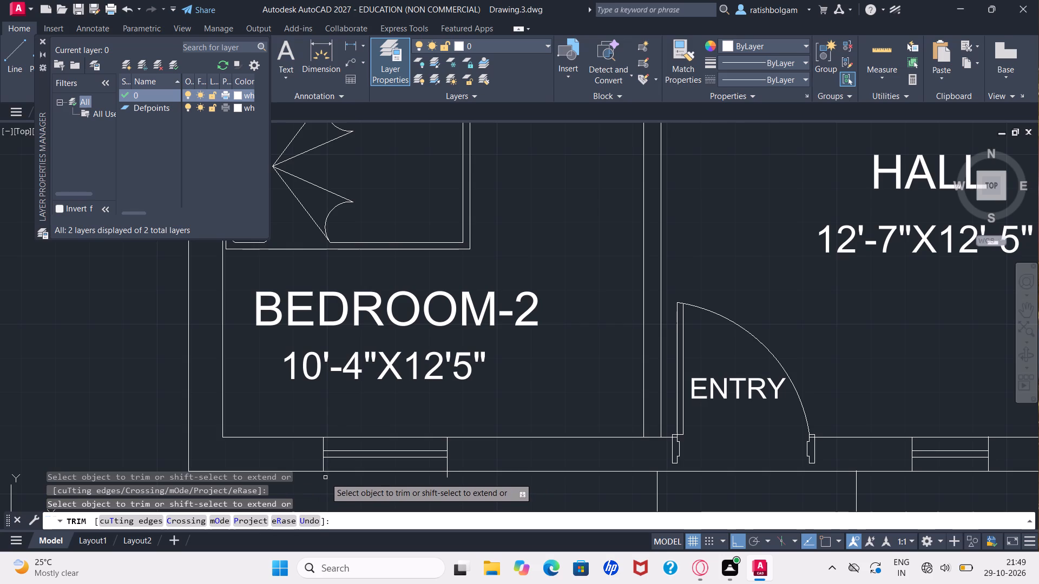
drag(327, 477, 446, 476)
click(446, 476)
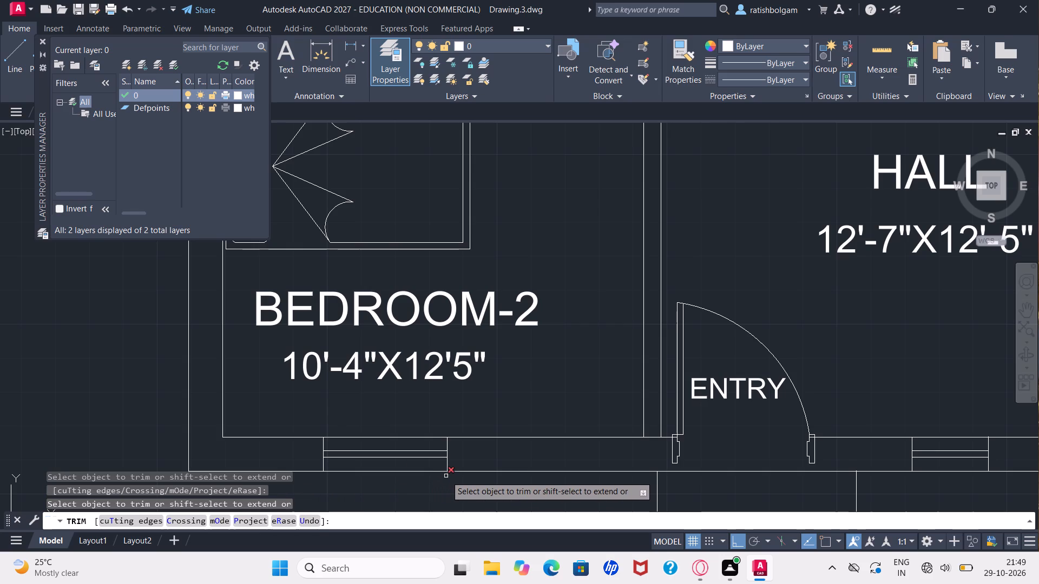
ctrl+scroll(485, 482, down, 2)
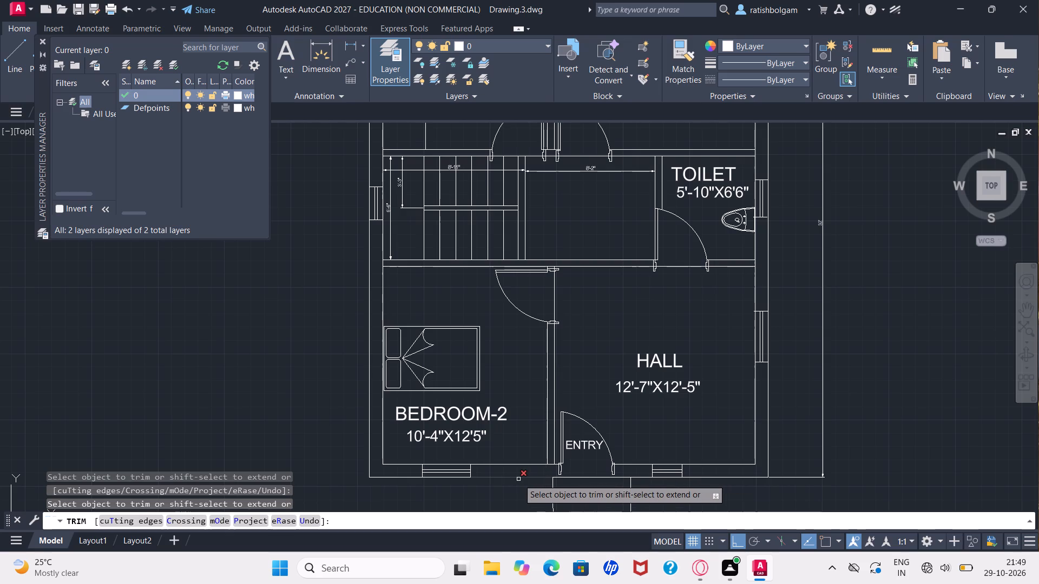
key(Escape)
key(Escape)
key(Escape)
key(Escape)
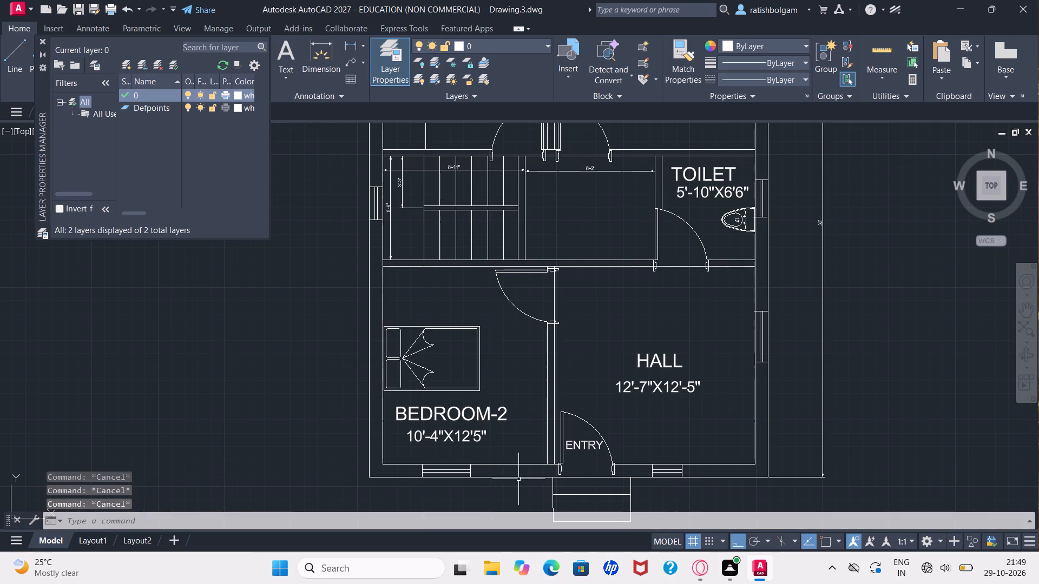
key(Escape)
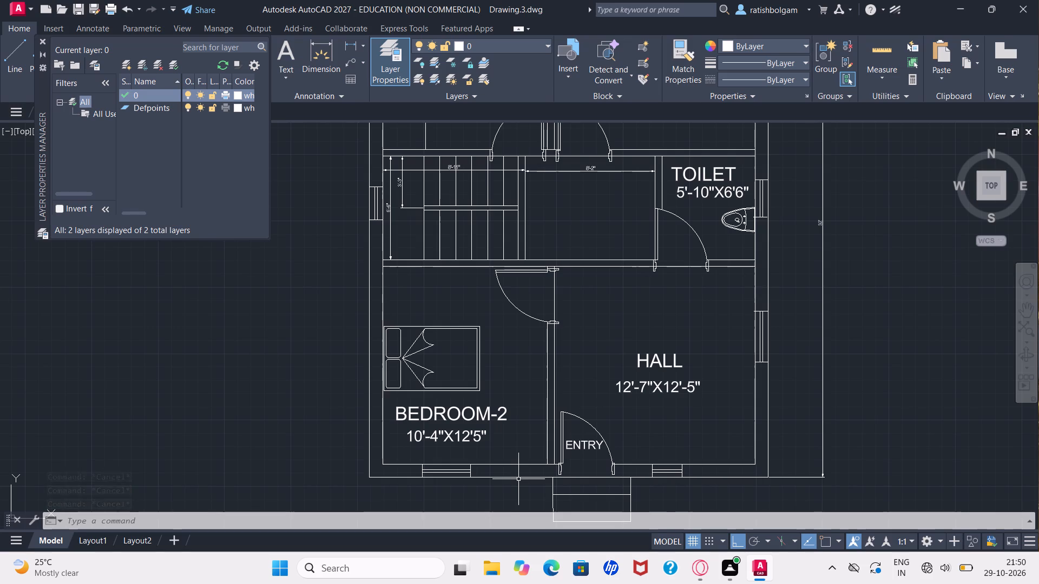
Trim the upper line of the wall between the passage and the hall, from the staircase to the toilet door.
text(tr)
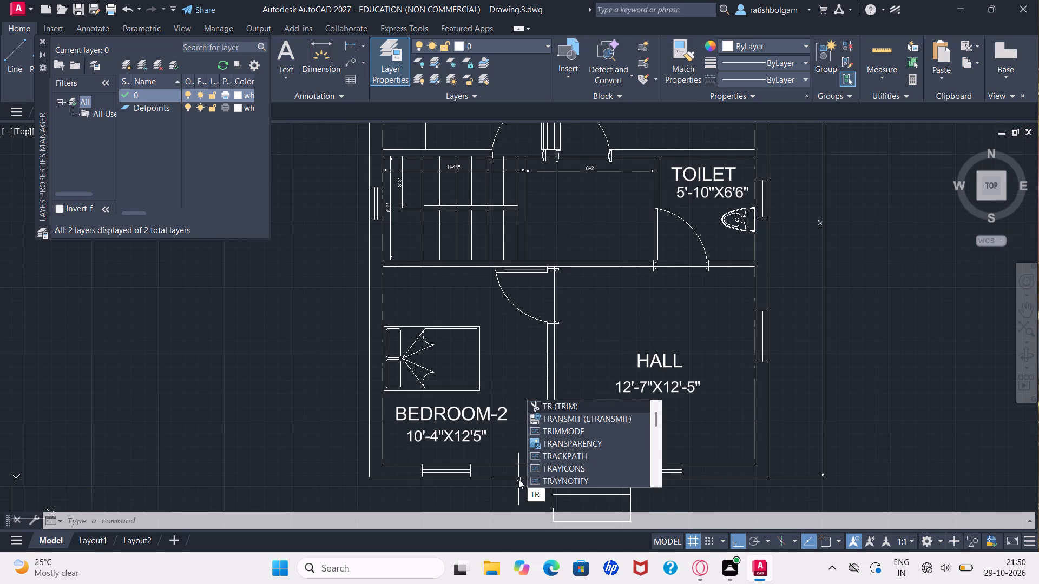
key(Return)
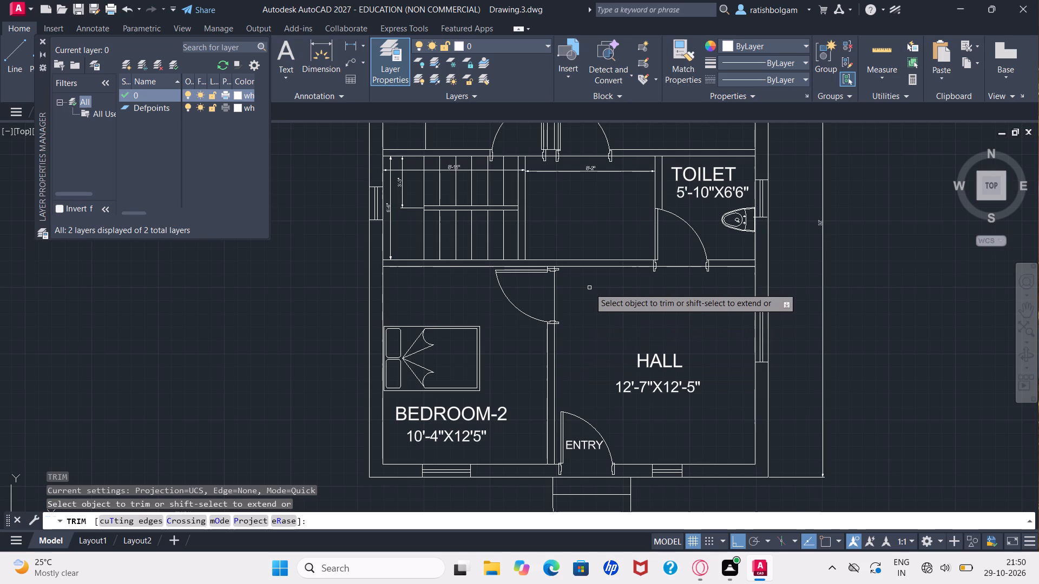
click(590, 260)
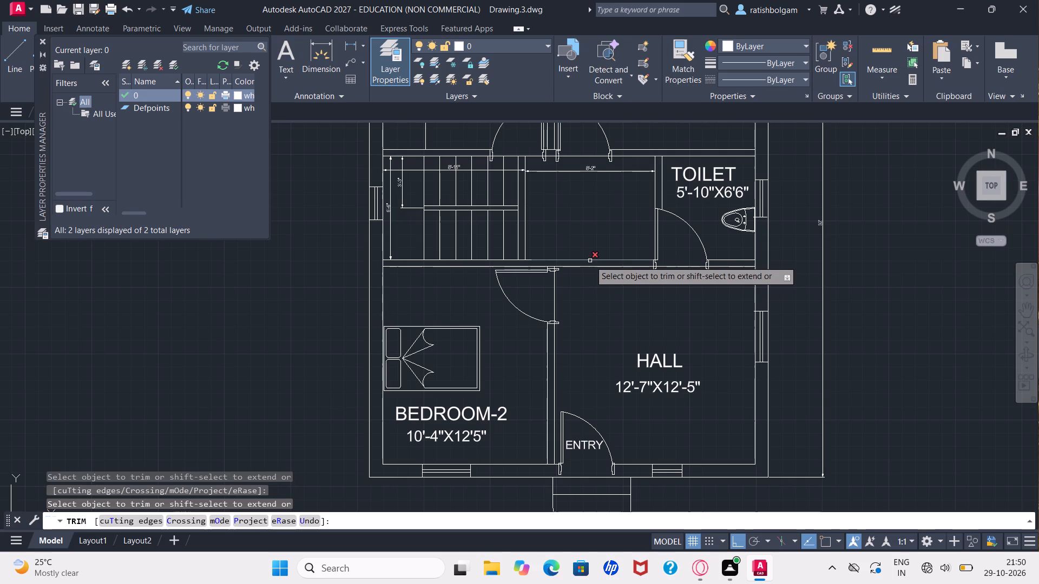
click(590, 261)
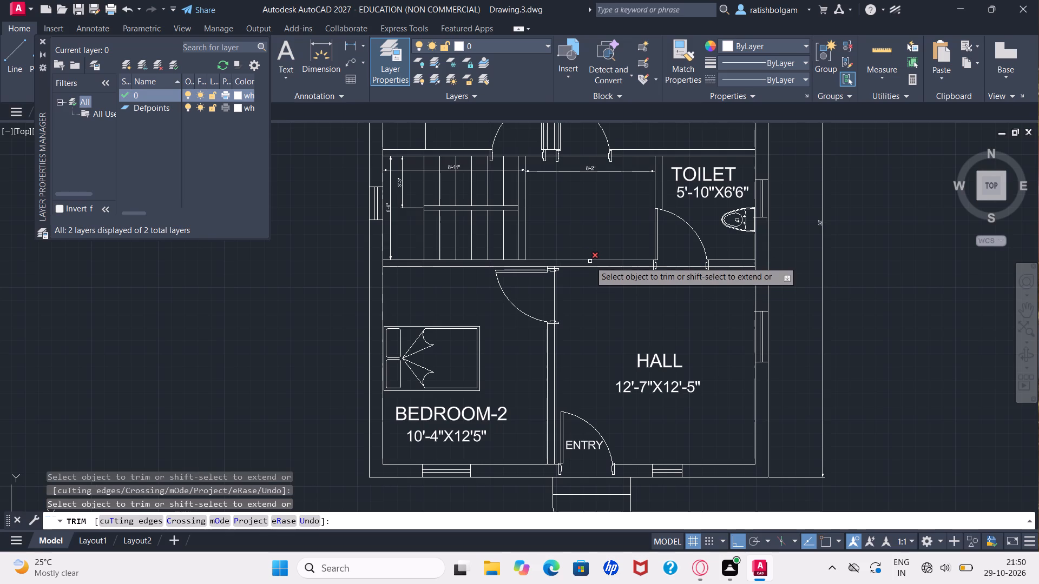
click(590, 261)
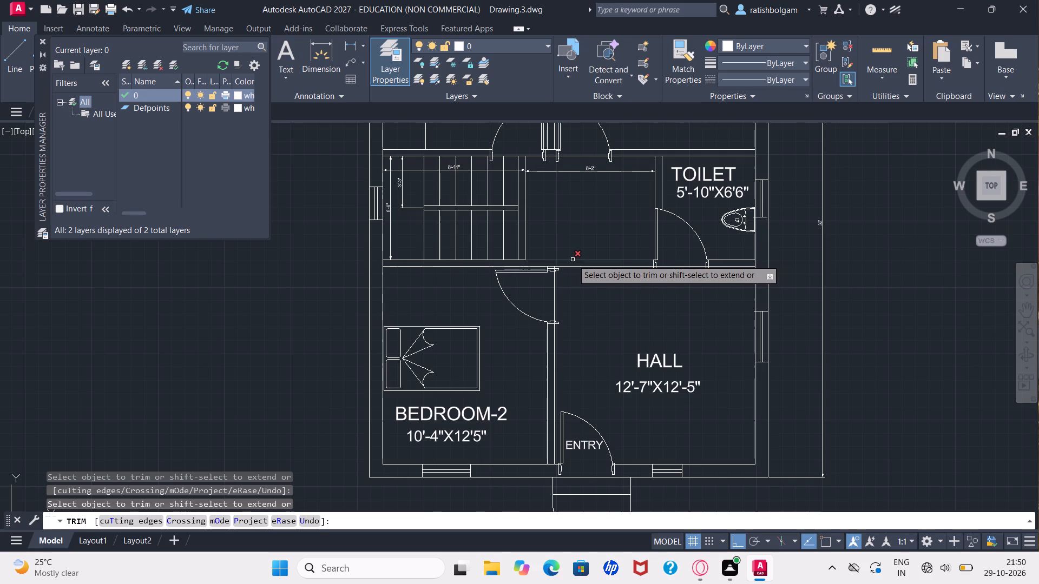
click(573, 260)
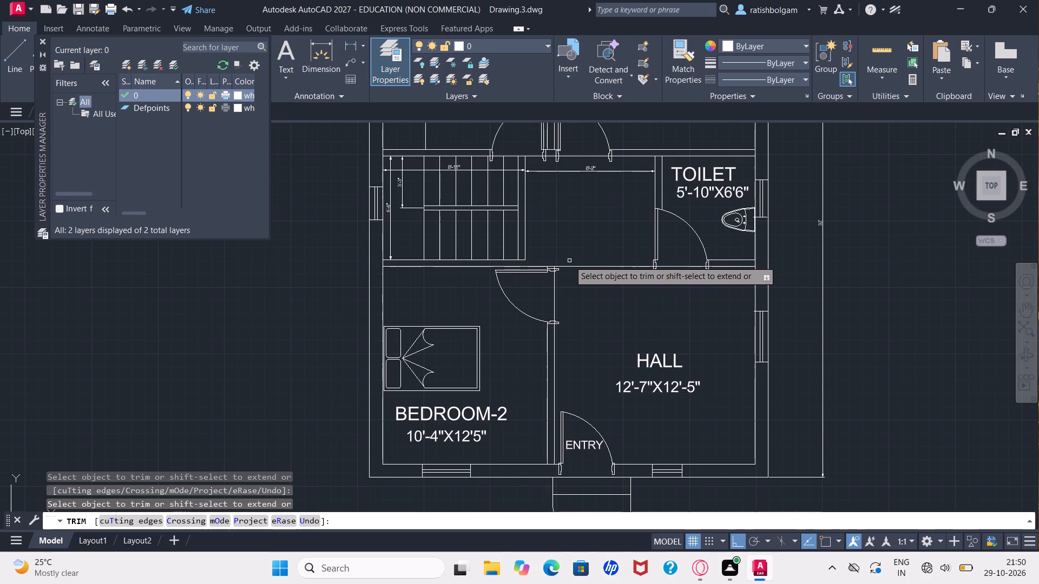
key(Escape)
key(Escape)
key(Escape)
key(Escape)
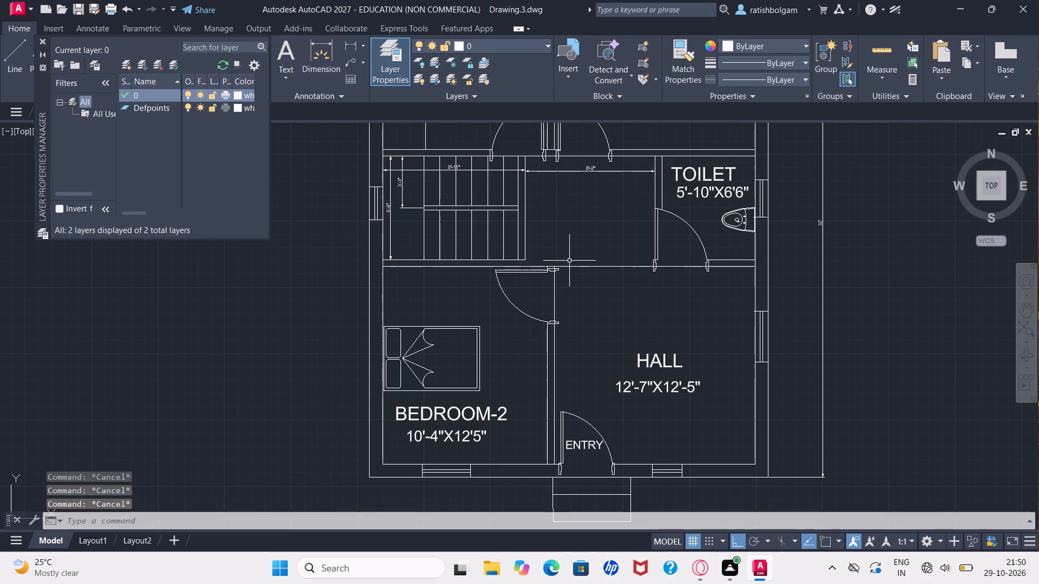
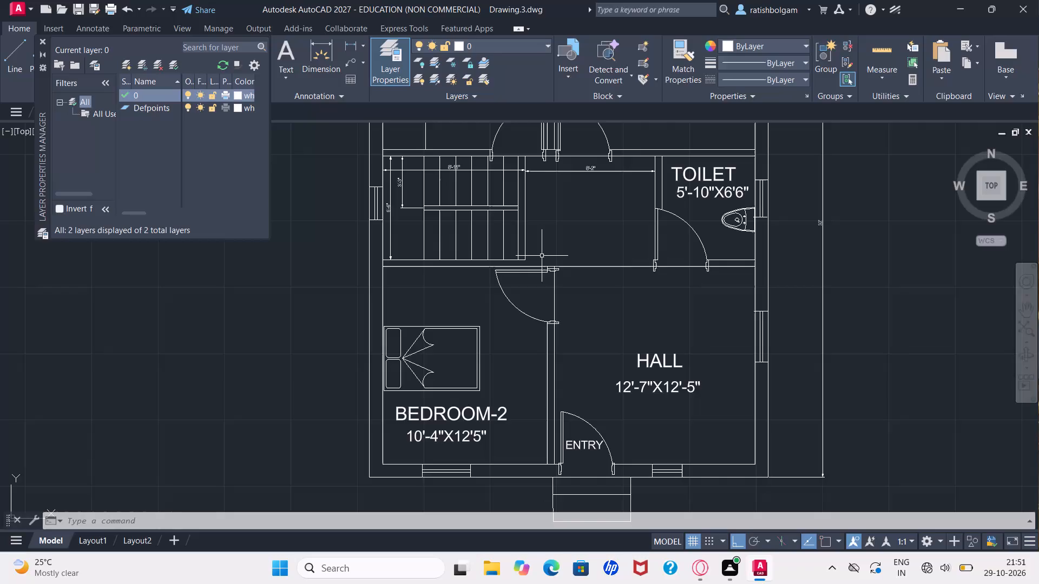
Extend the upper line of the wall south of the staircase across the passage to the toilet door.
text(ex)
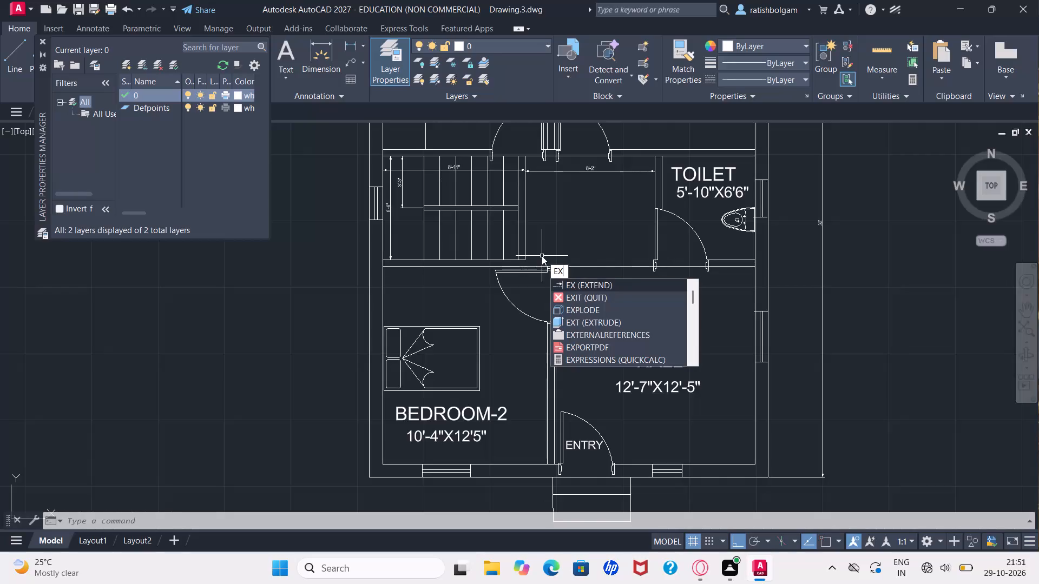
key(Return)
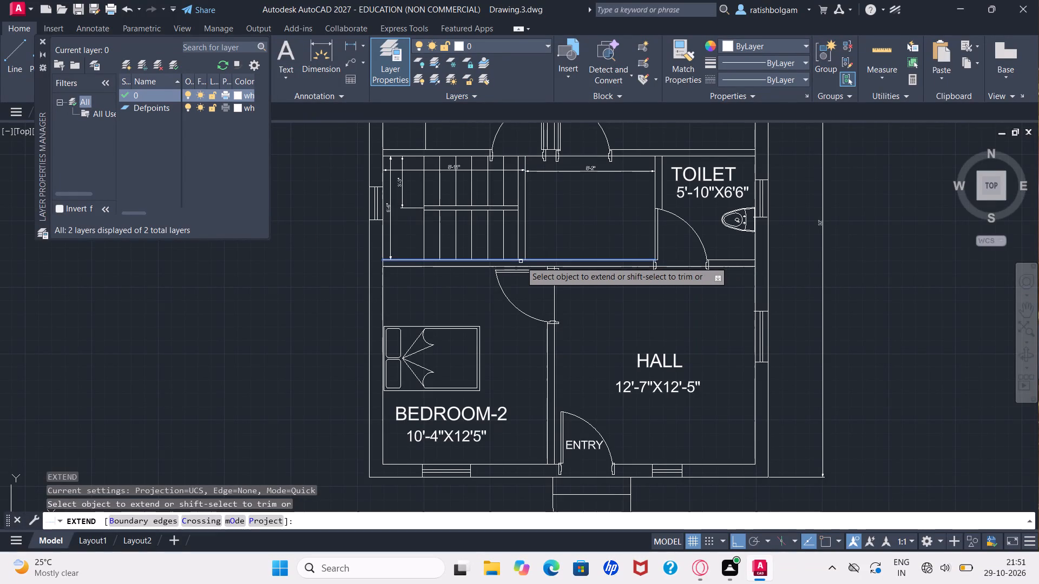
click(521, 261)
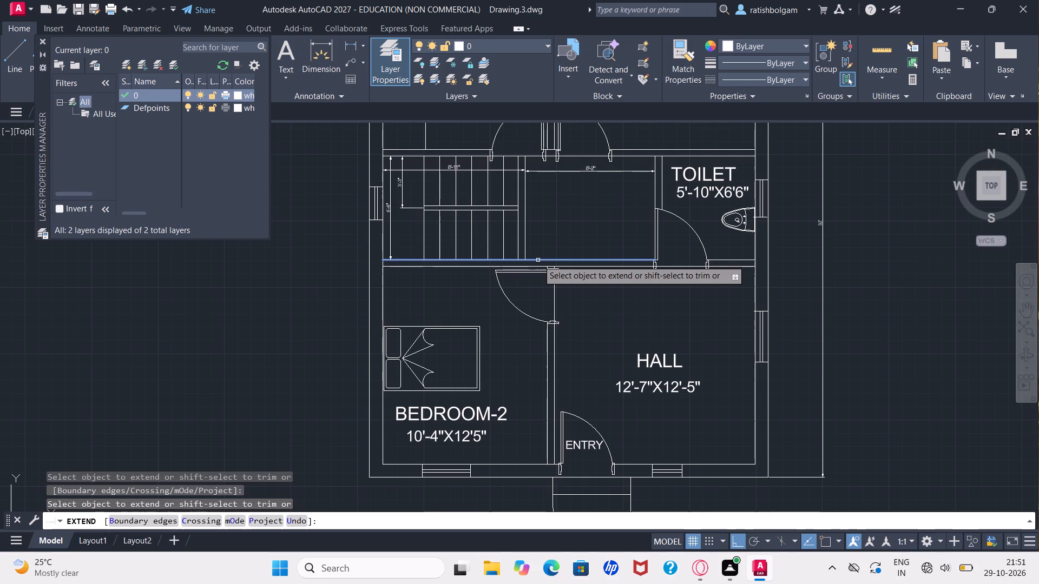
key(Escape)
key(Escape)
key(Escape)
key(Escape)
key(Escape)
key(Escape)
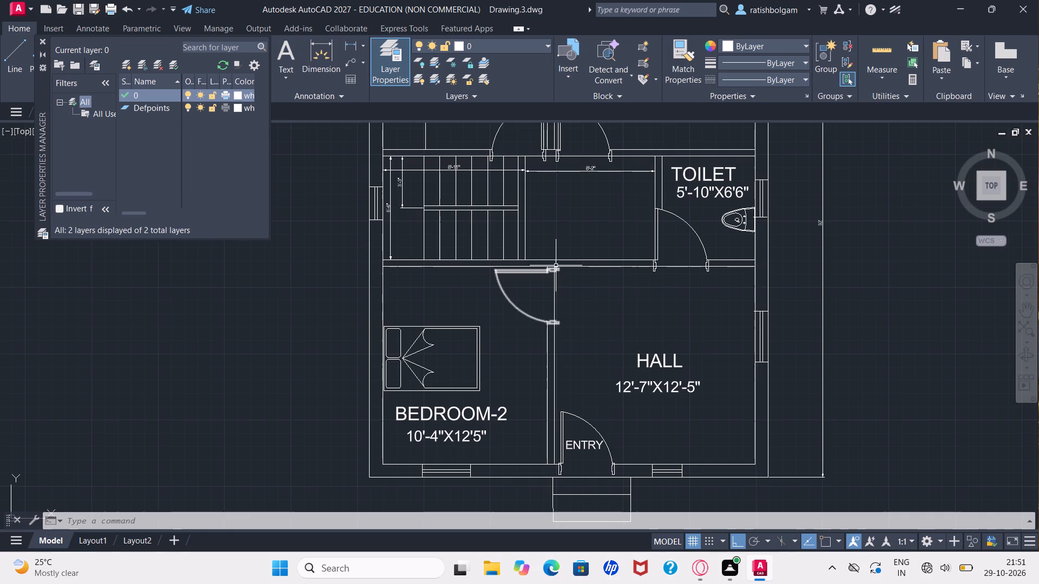
Trim the lower wall line between the two faces above Bedroom-2's door jamb, and the upper line from the staircase wall across the passage.
ctrl+scroll(554, 262, up, 3)
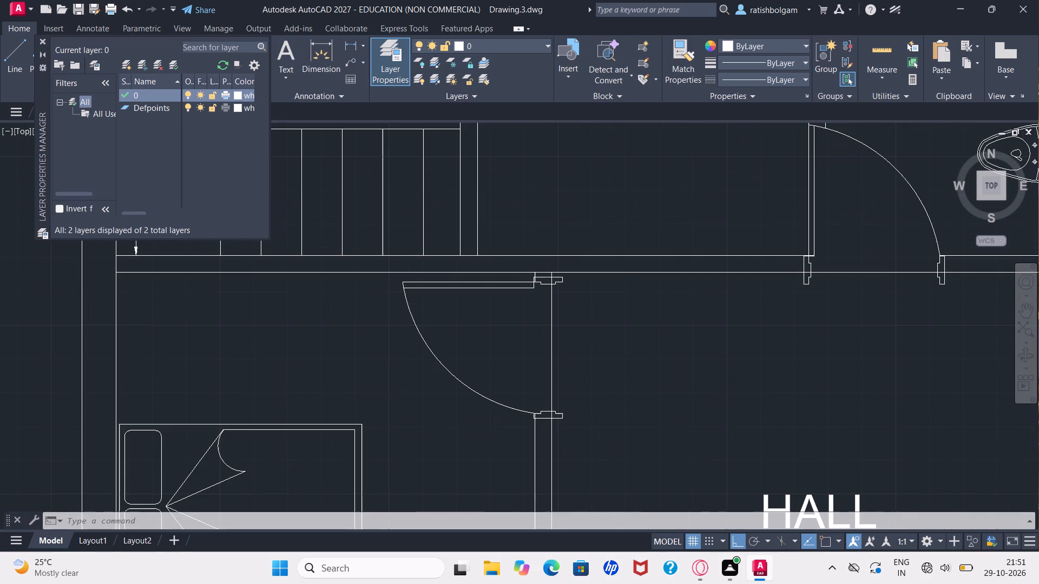
ctrl+scroll(554, 262, up, 1)
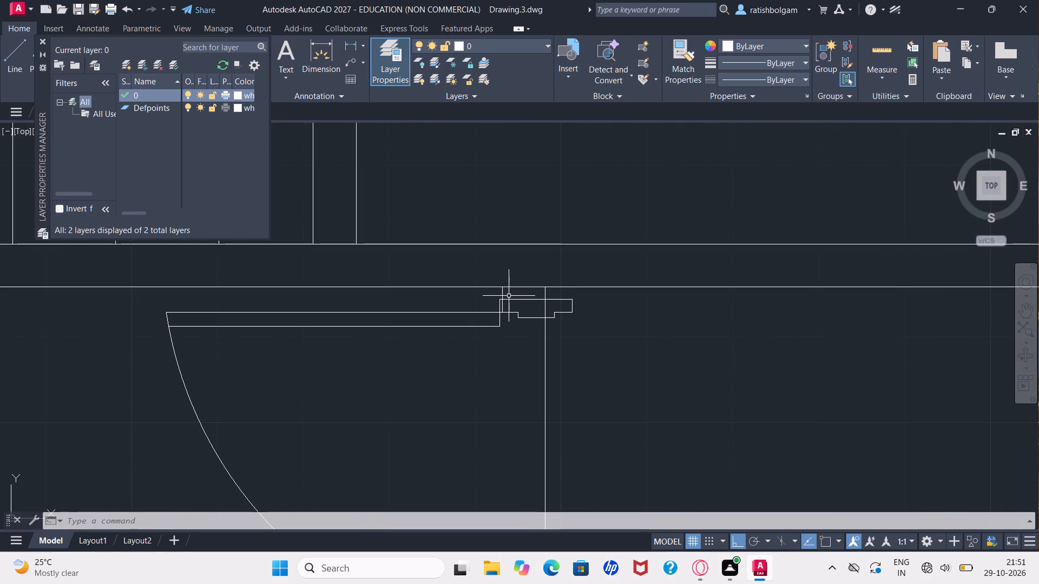
ctrl+scroll(509, 296, down, 2)
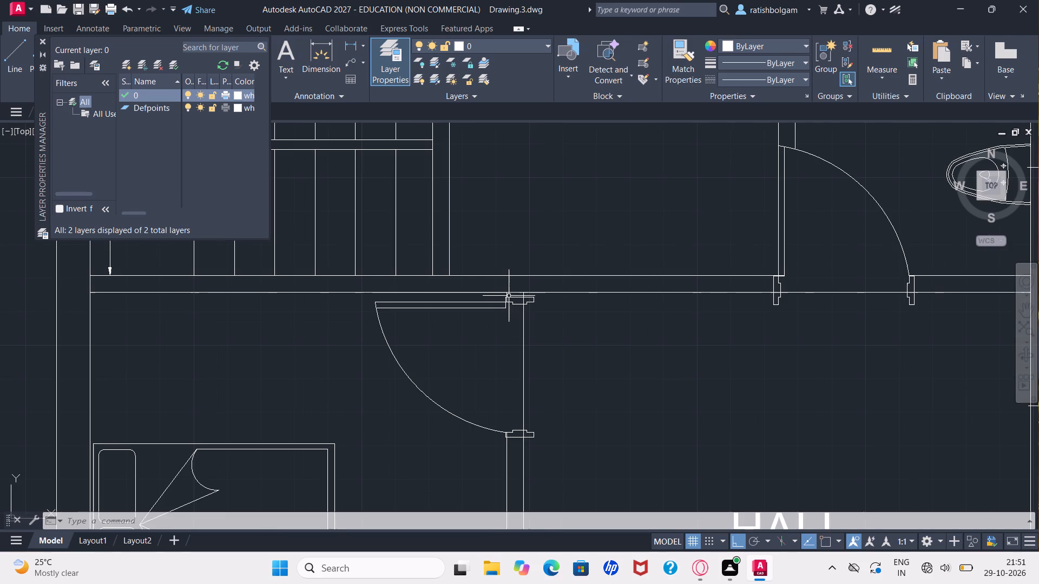
ctrl+scroll(509, 296, up, 2)
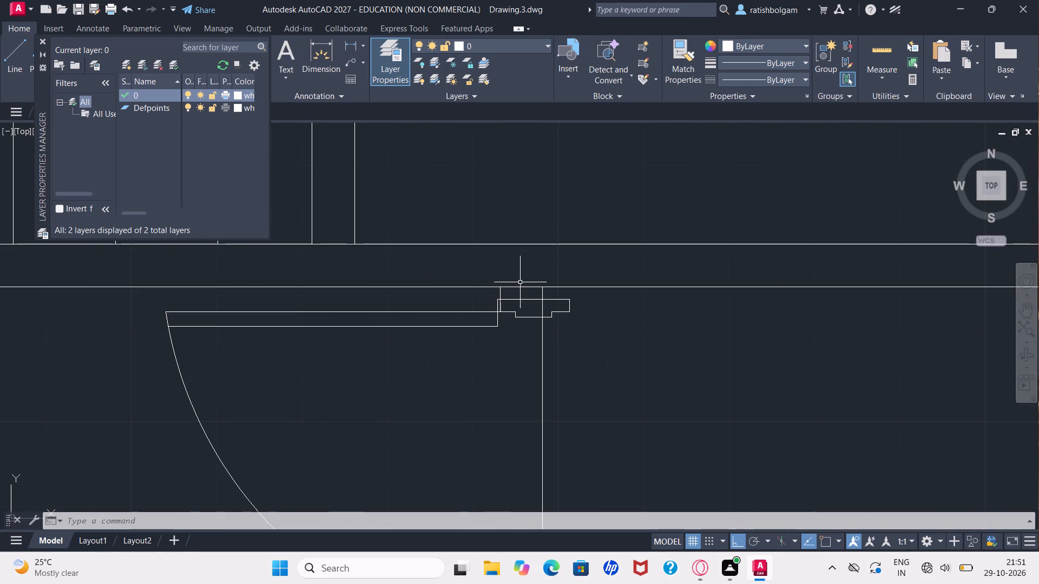
text(tr)
key(Return)
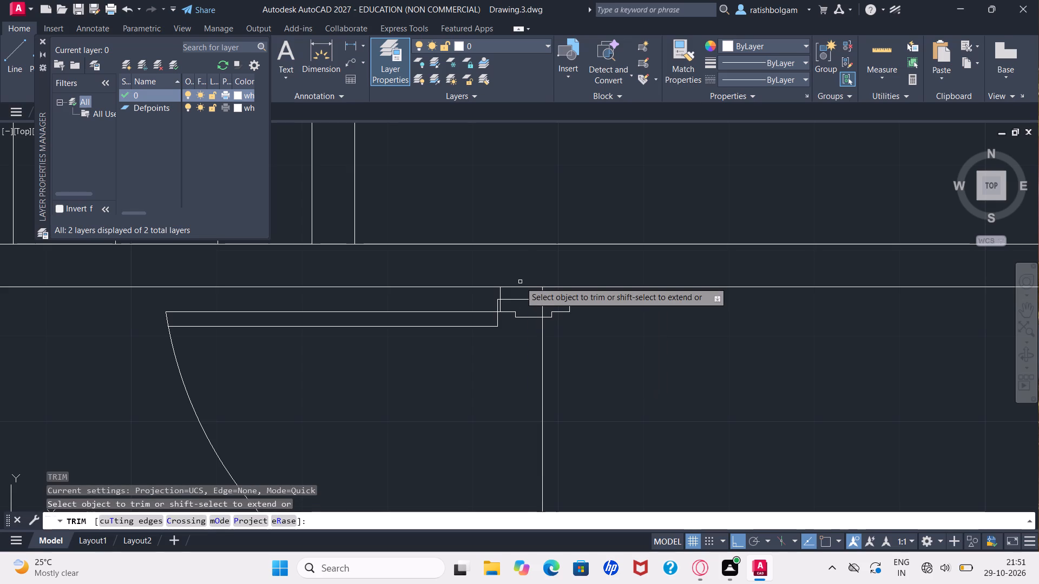
click(519, 285)
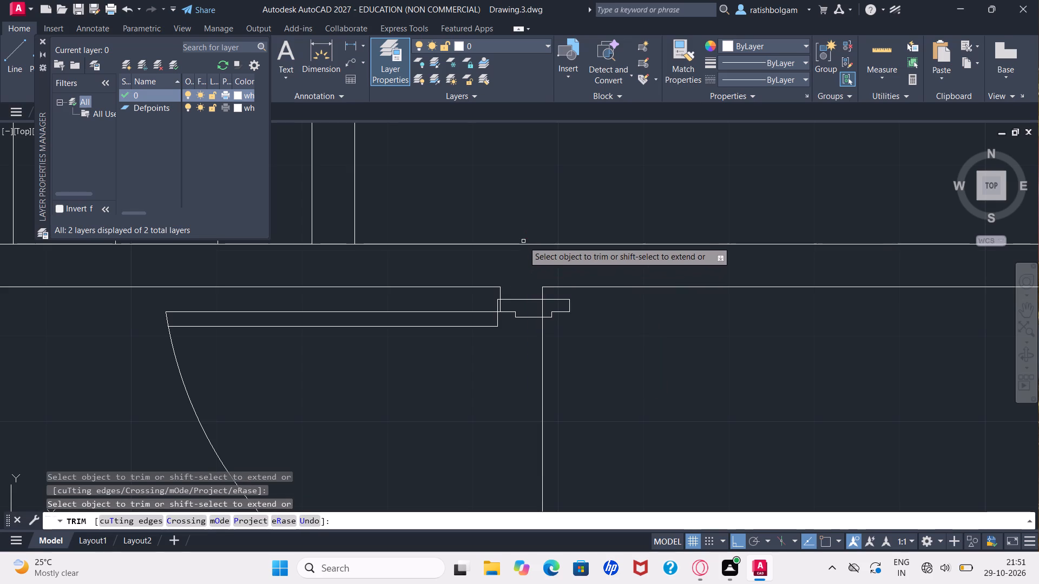
click(523, 243)
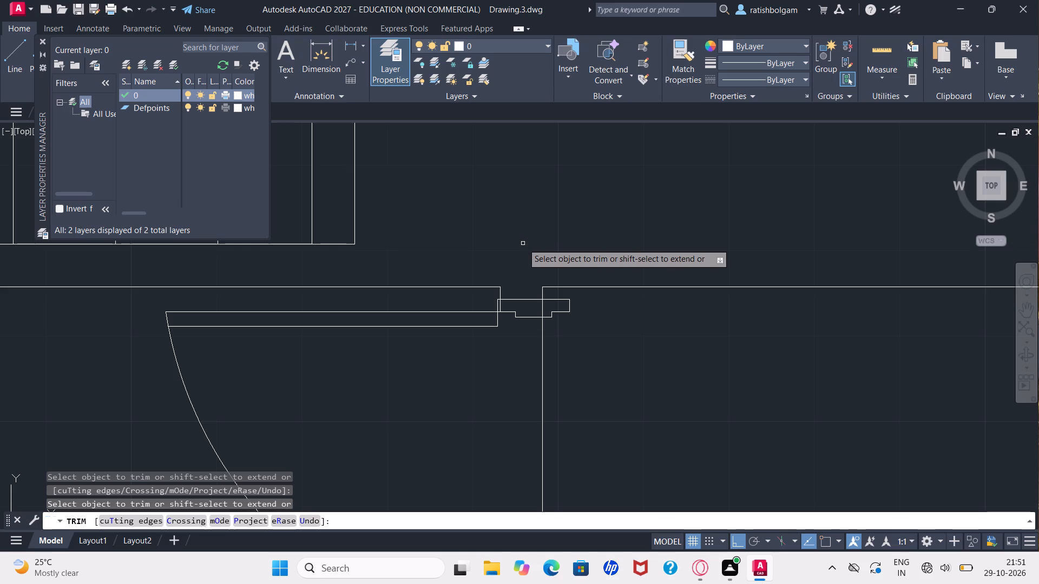
key(Escape)
key(Escape)
key(Escape)
key(Escape)
key(Escape)
key(Escape)
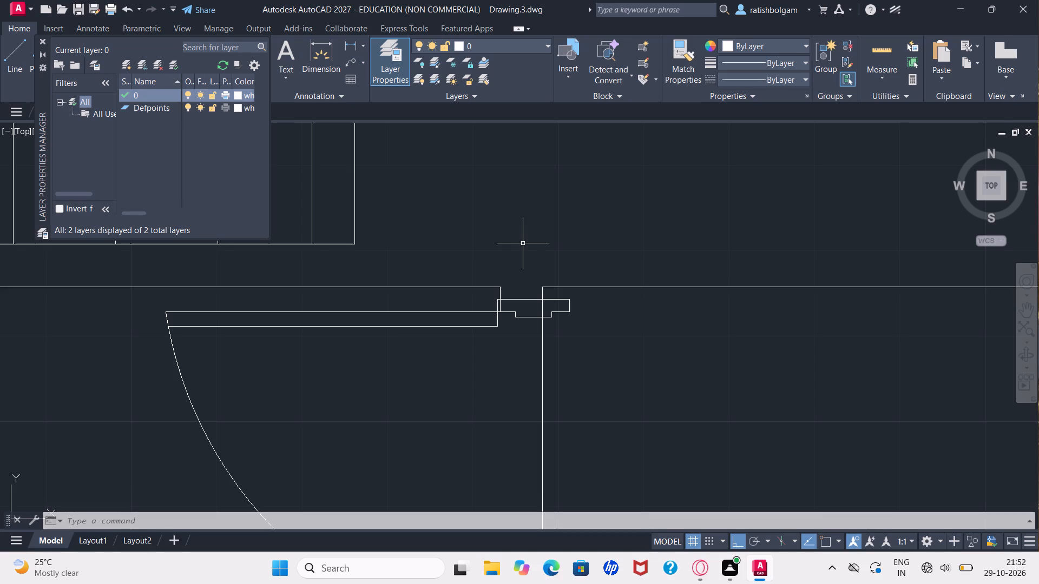
Draw a vertical guide line about 7" up from the lower wall line's corner above Bedroom-2's door leaf.
key(l)
key(Return)
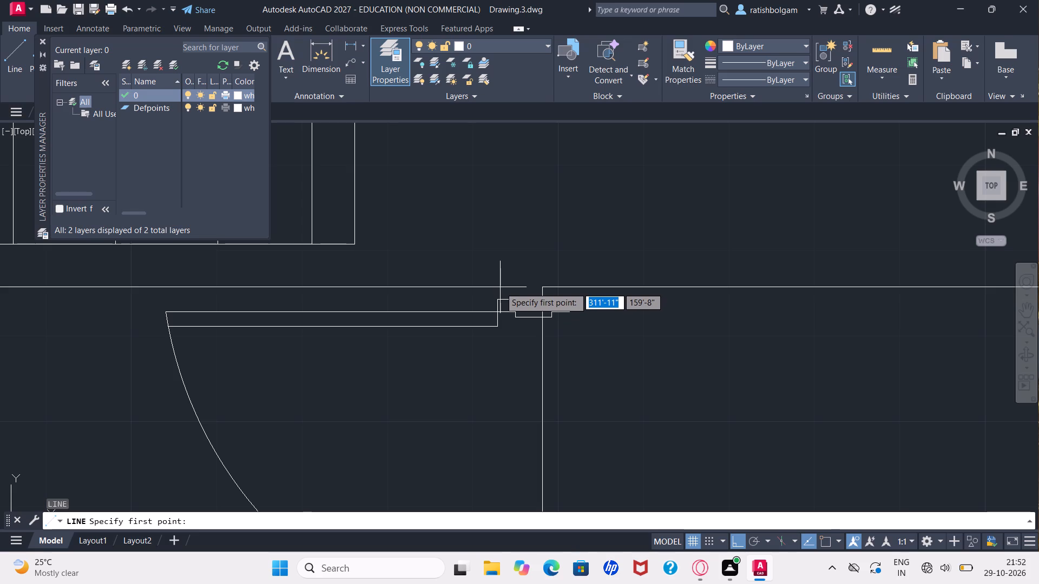
click(500, 287)
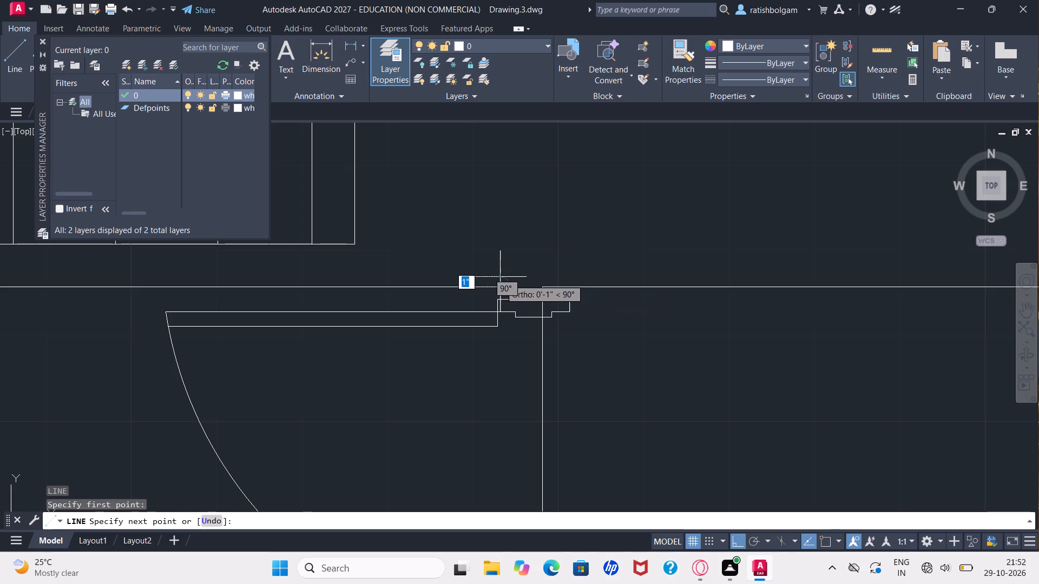
click(497, 229)
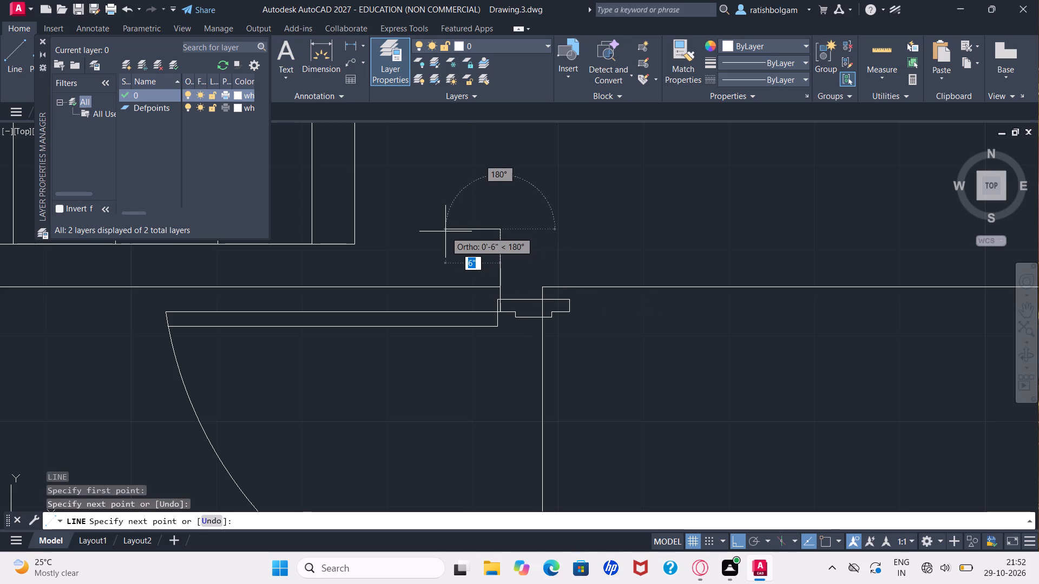
key(Escape)
key(Escape)
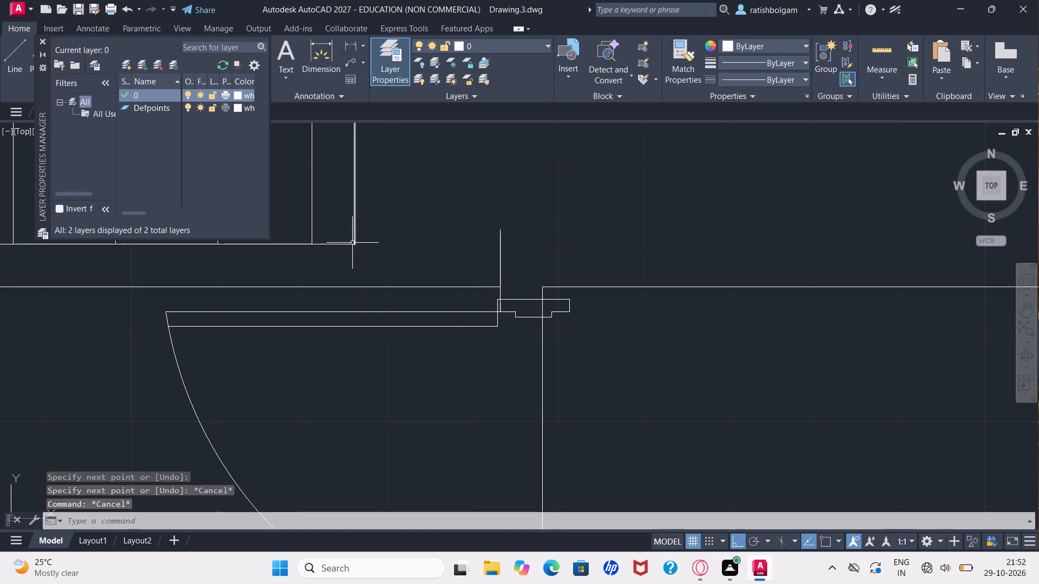
Draw a horizontal line 1'-5" long from the staircase wall's bottom corner east to the vertical guide line.
key(l)
key(Return)
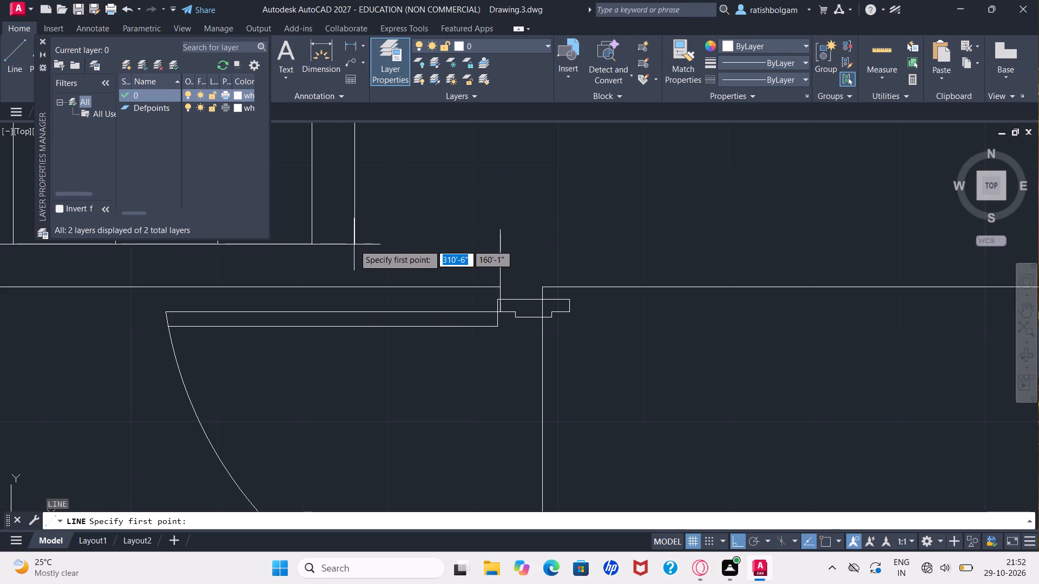
click(354, 244)
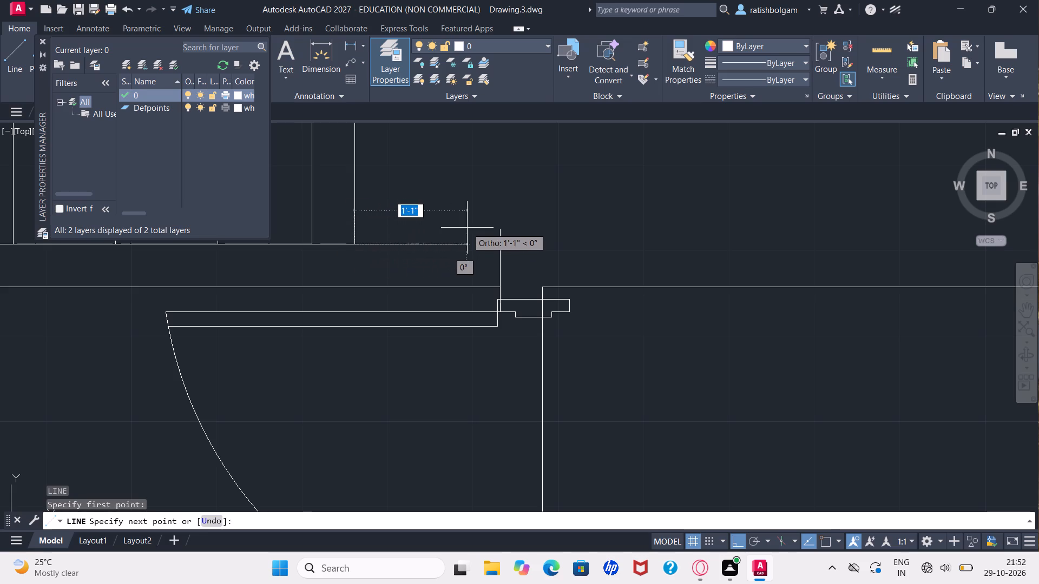
click(500, 226)
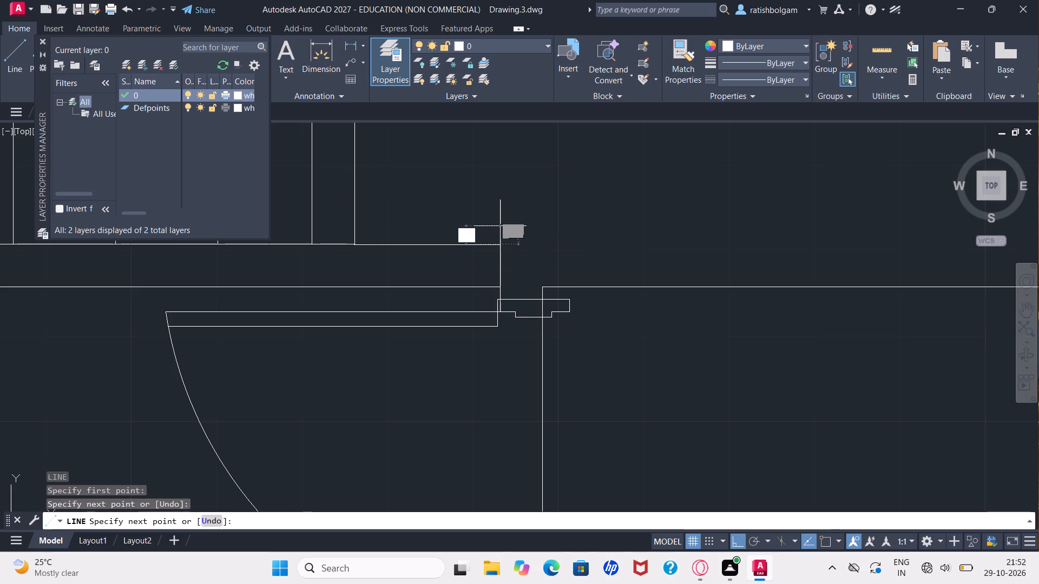
key(Escape)
key(Escape)
key(Escape)
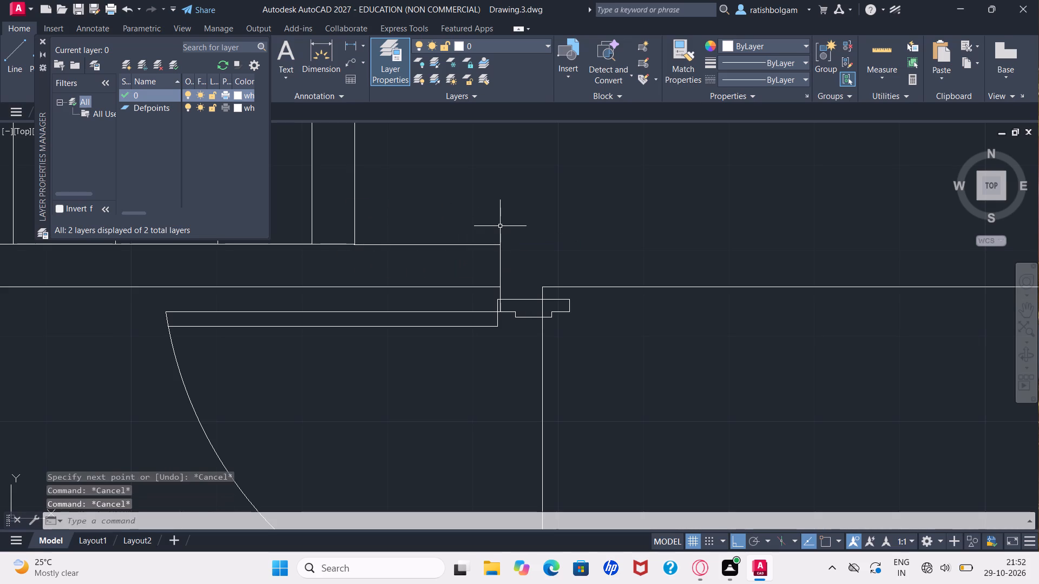
Trim away both parts of the vertical guide line, above and below the new horizontal wall line.
text(tr)
key(Return)
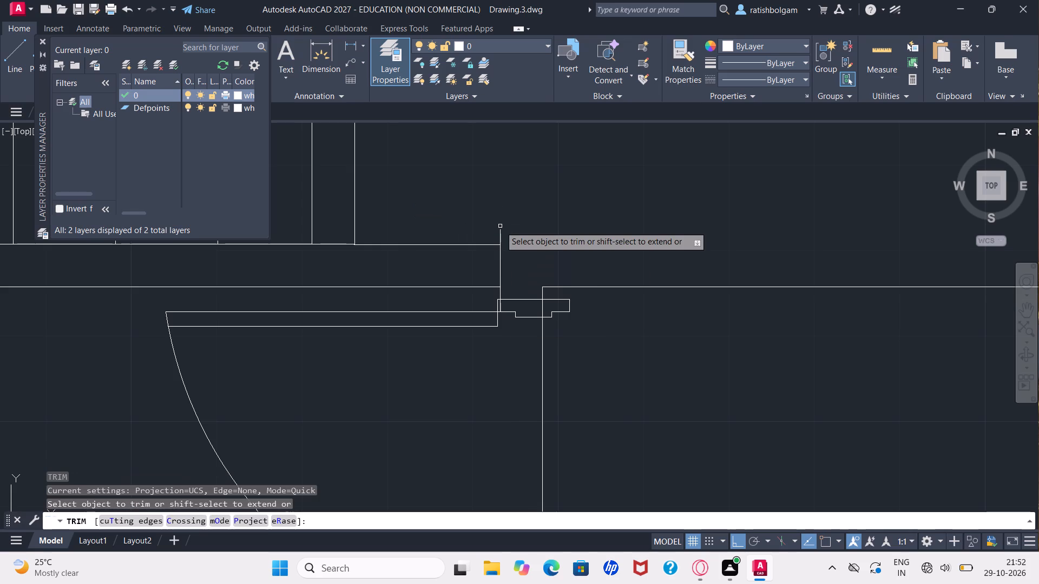
click(500, 230)
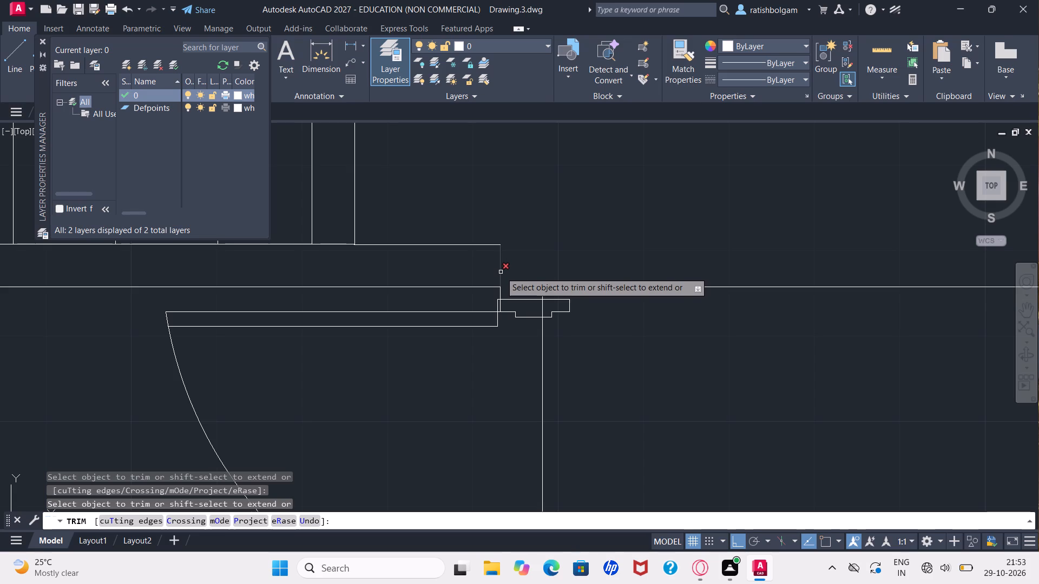
click(501, 272)
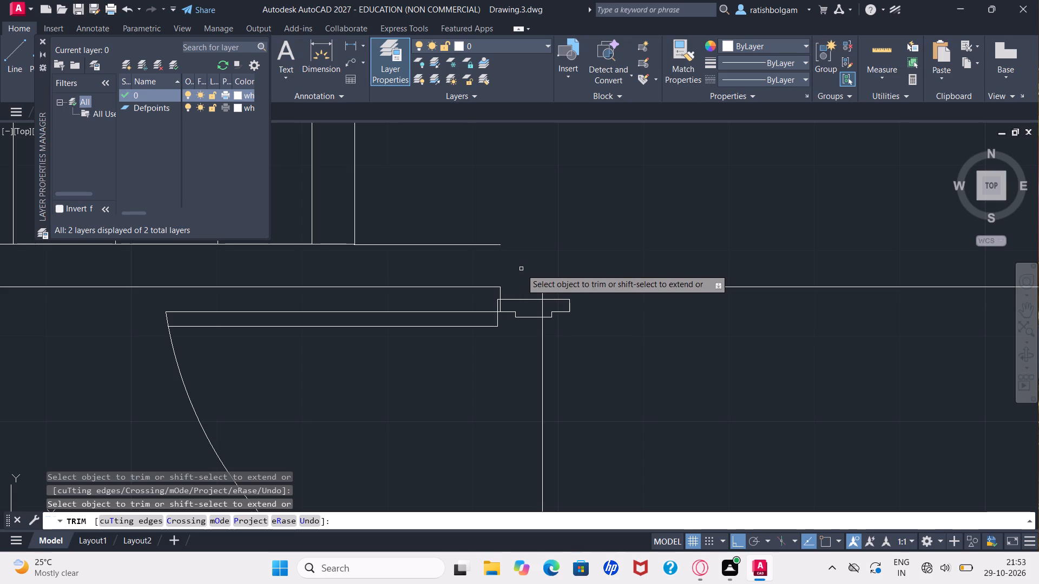
key(Escape)
key(Escape)
key(Escape)
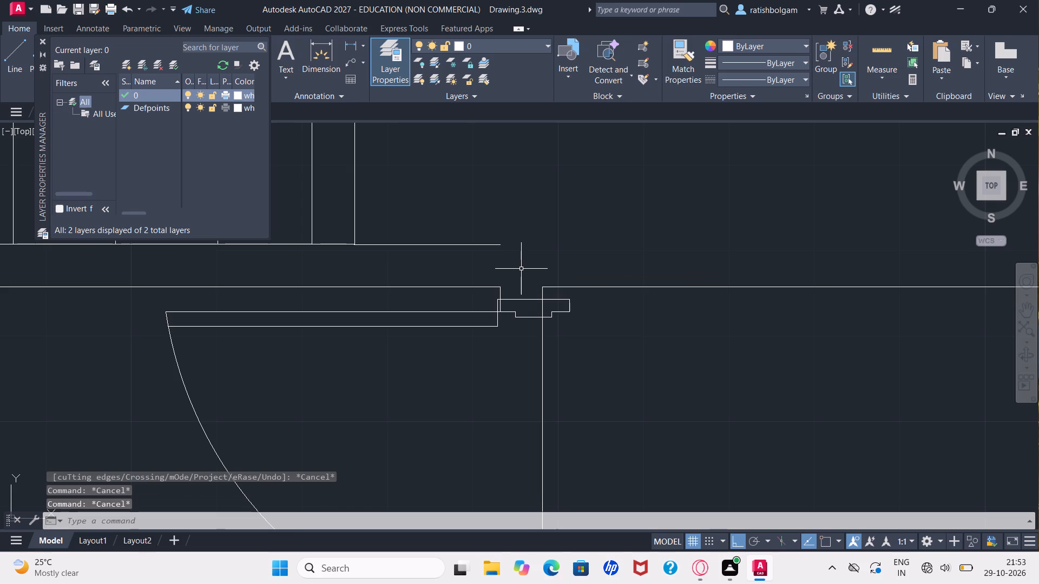
Draw the wall's end cap from the hall-side corner, 5" up and about 5" west to the end of the horizontal wall line.
key(l)
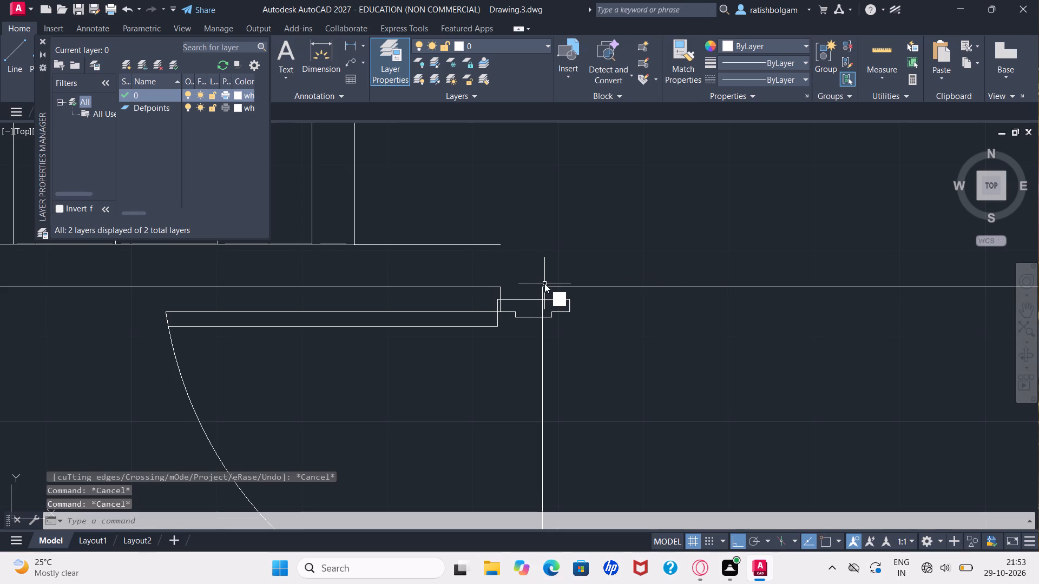
key(Return)
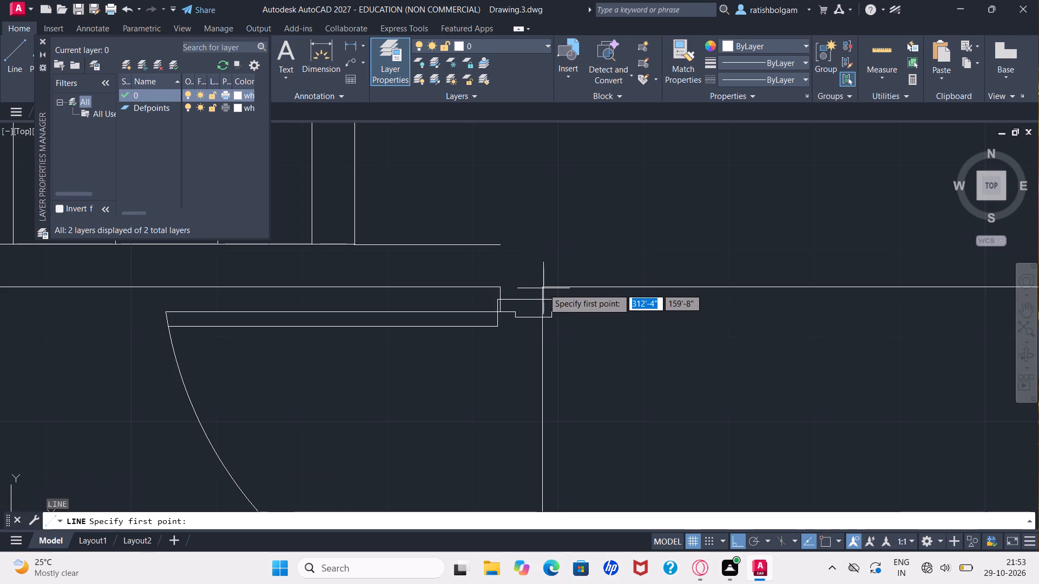
drag(542, 287, 539, 232)
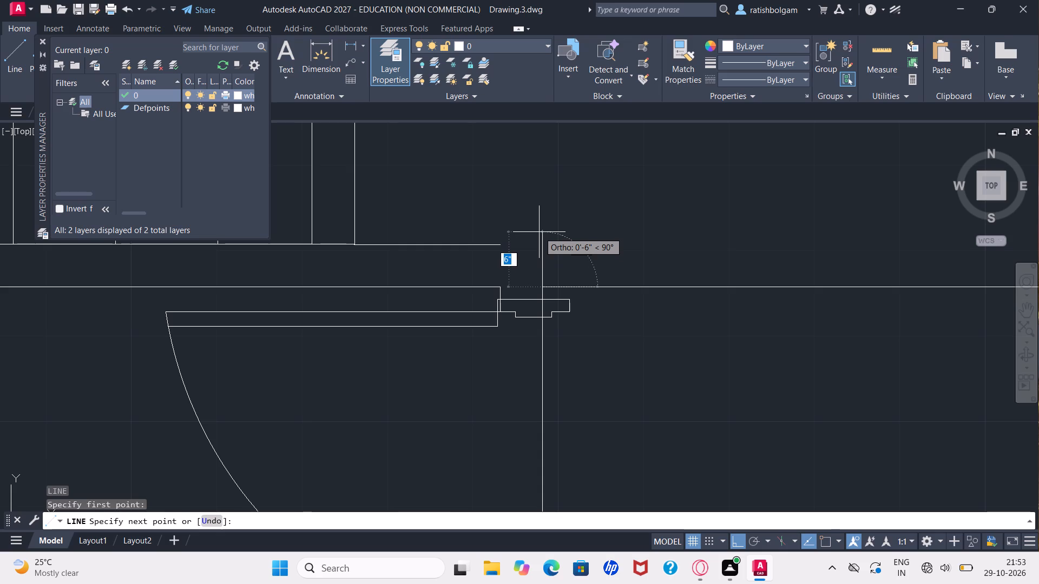
drag(539, 232, 535, 244)
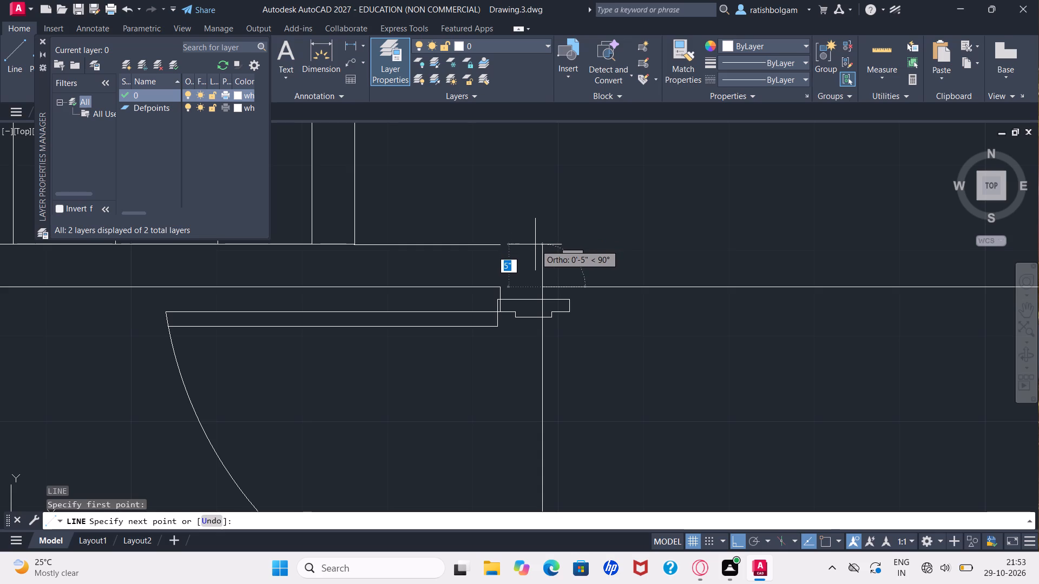
drag(535, 244, 524, 245)
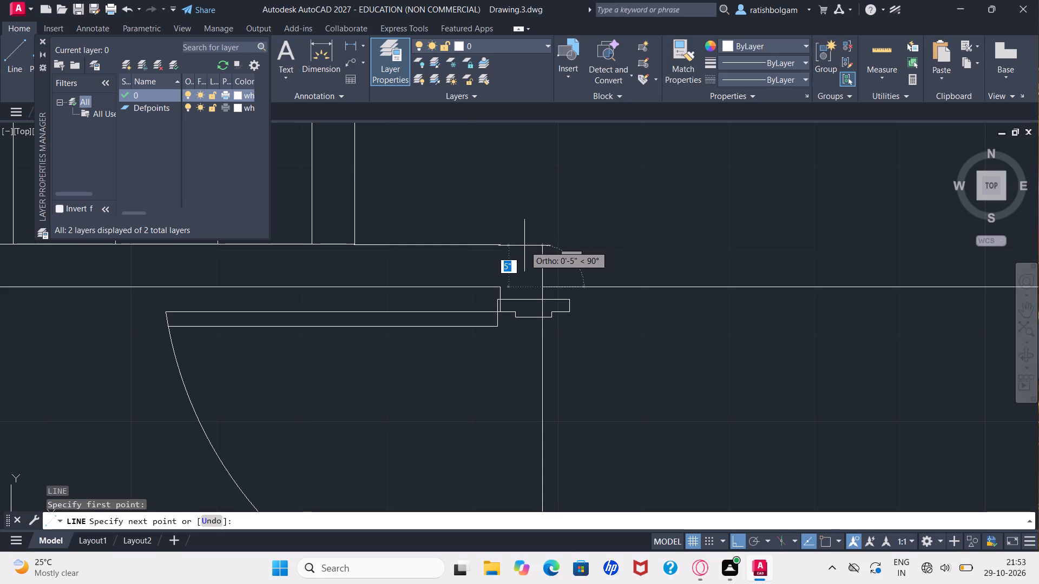
drag(524, 245, 524, 245)
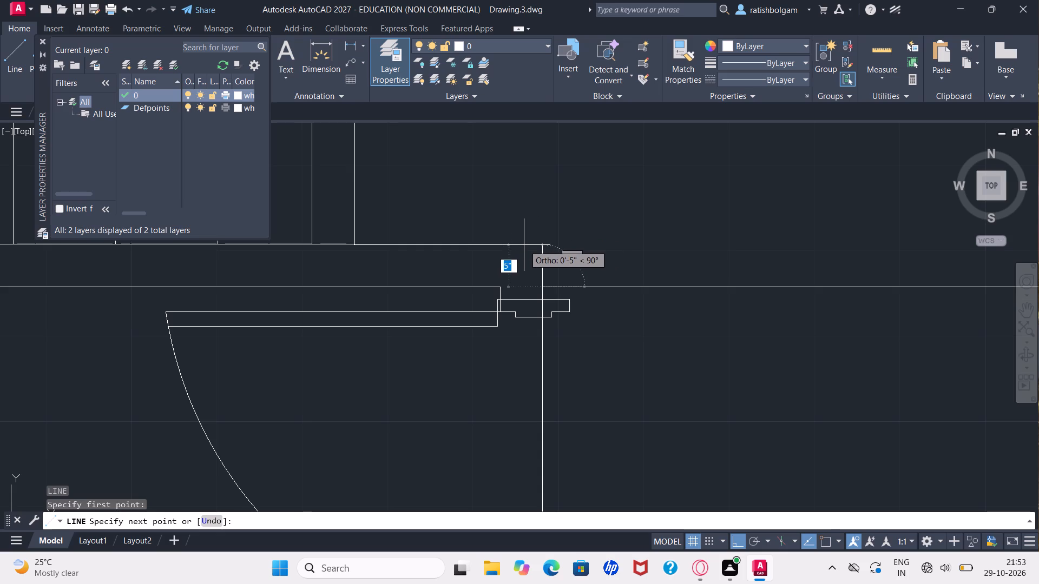
drag(524, 245, 524, 245)
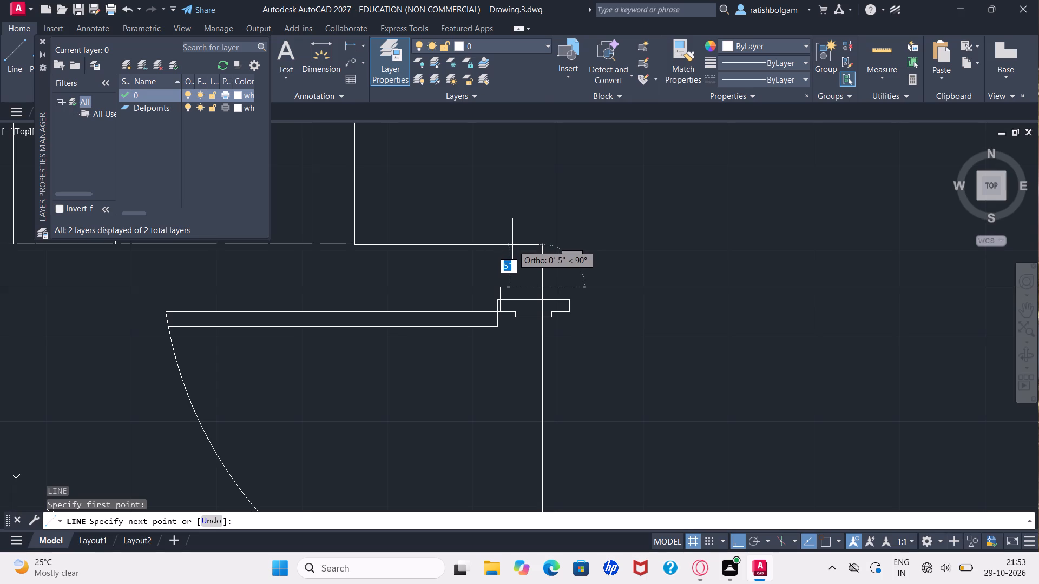
click(513, 245)
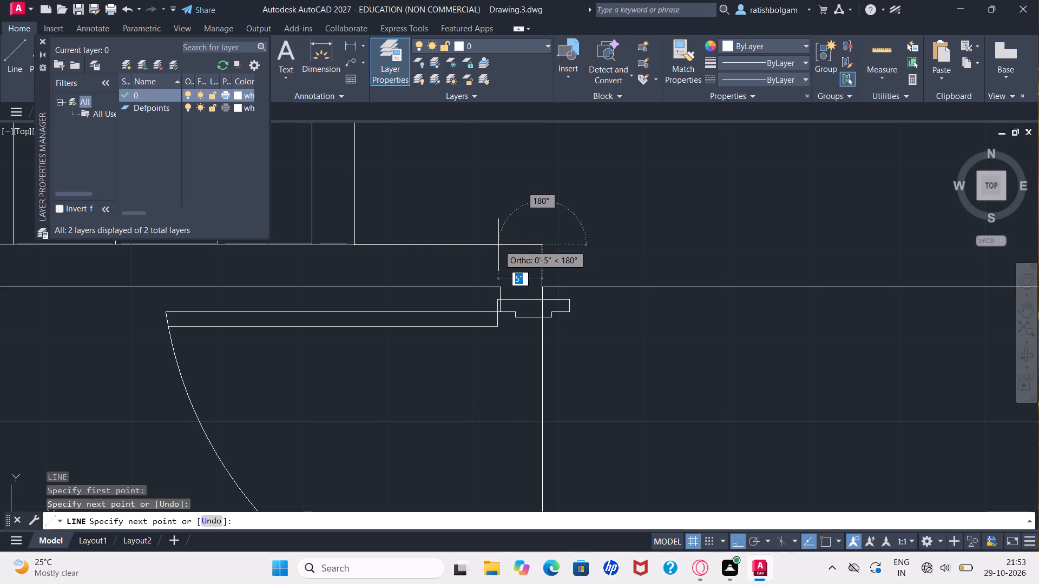
click(498, 245)
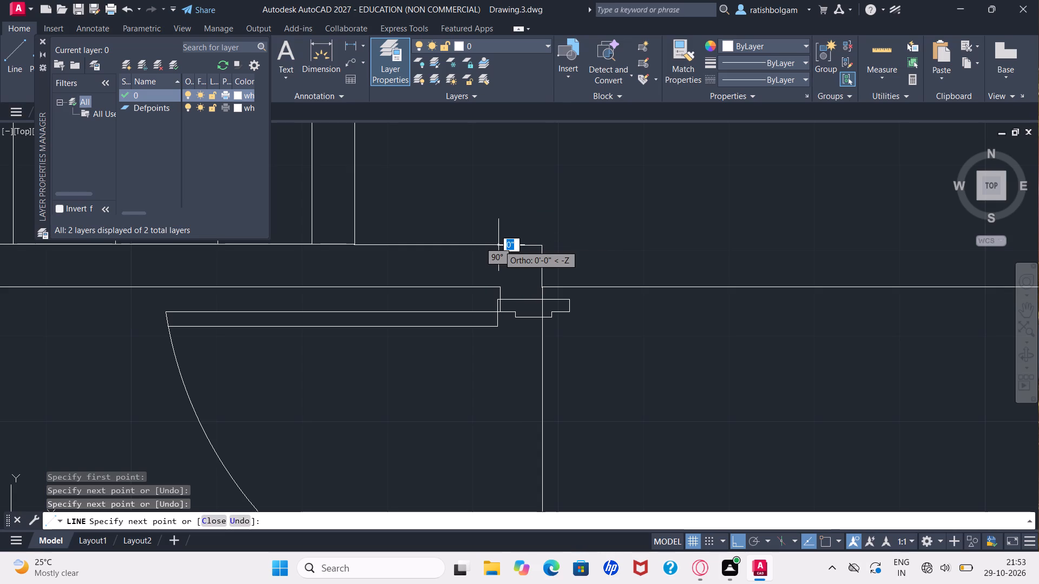
key(Escape)
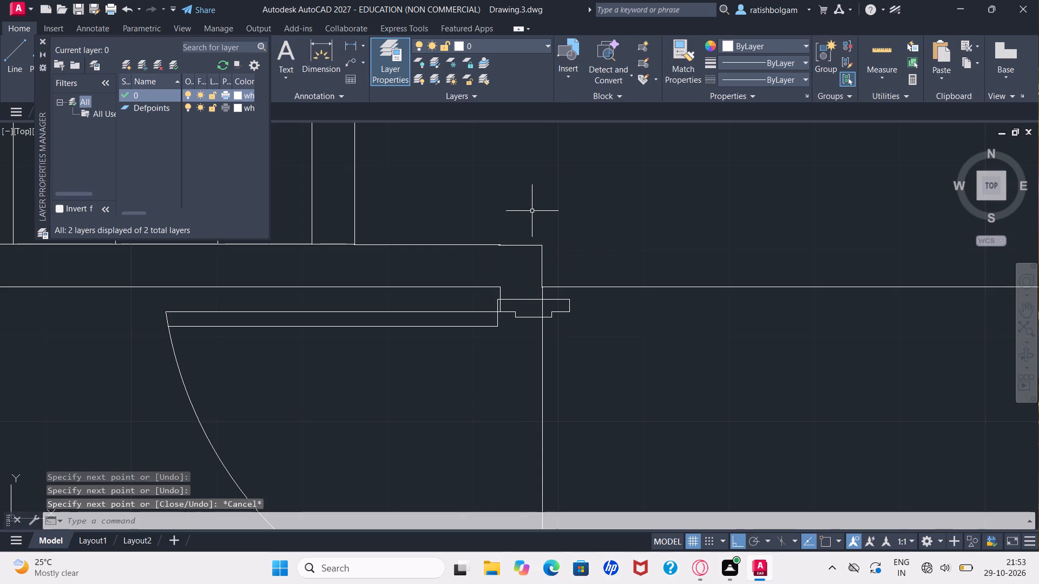
ctrl+scroll(532, 211, up, 2)
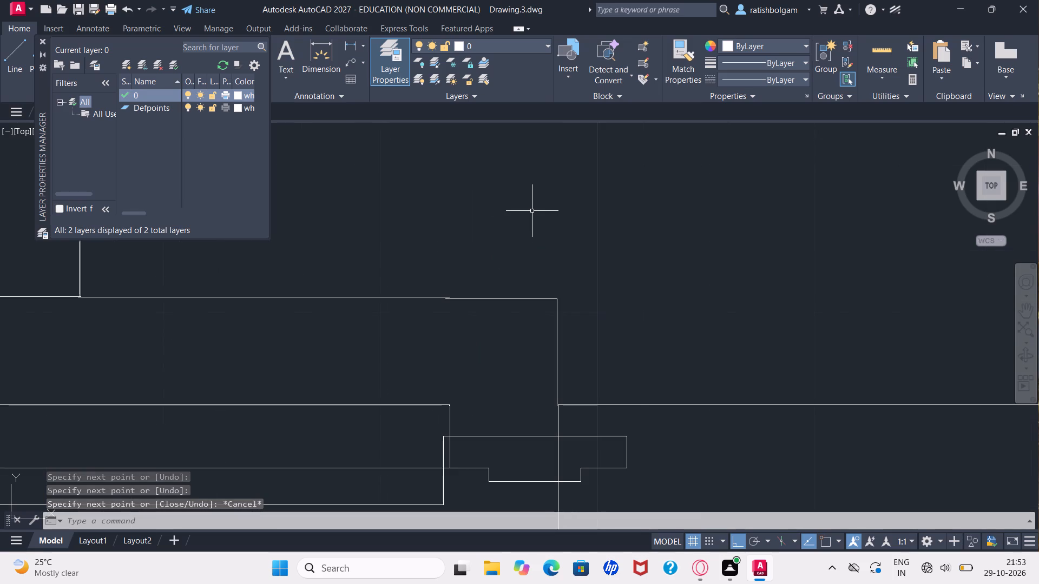
Delete the horizontal and vertical lines of the wall's end cap above Bedroom-2's door frame.
click(509, 298)
key(Delete)
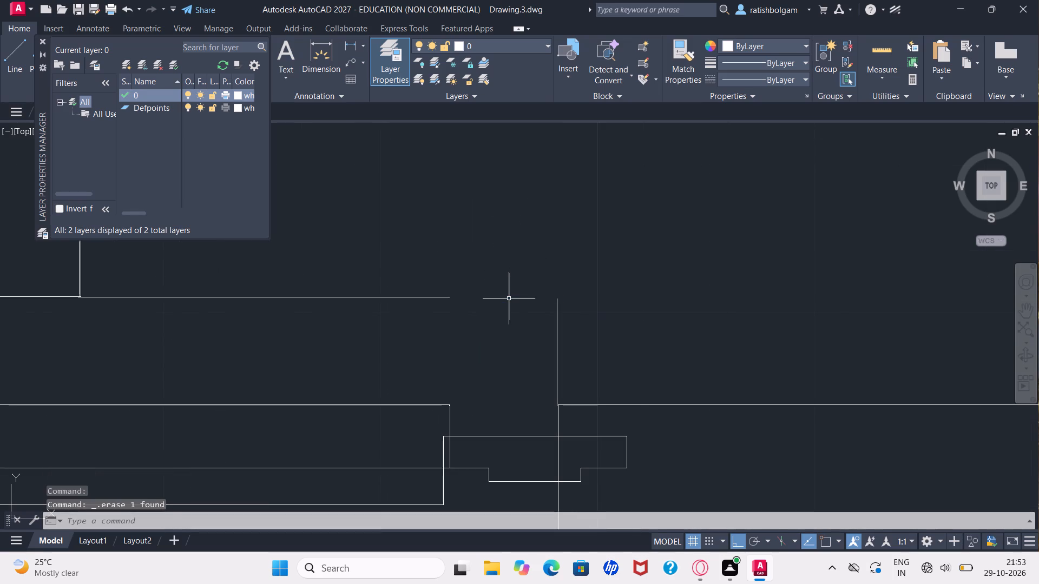
click(558, 310)
key(Home)
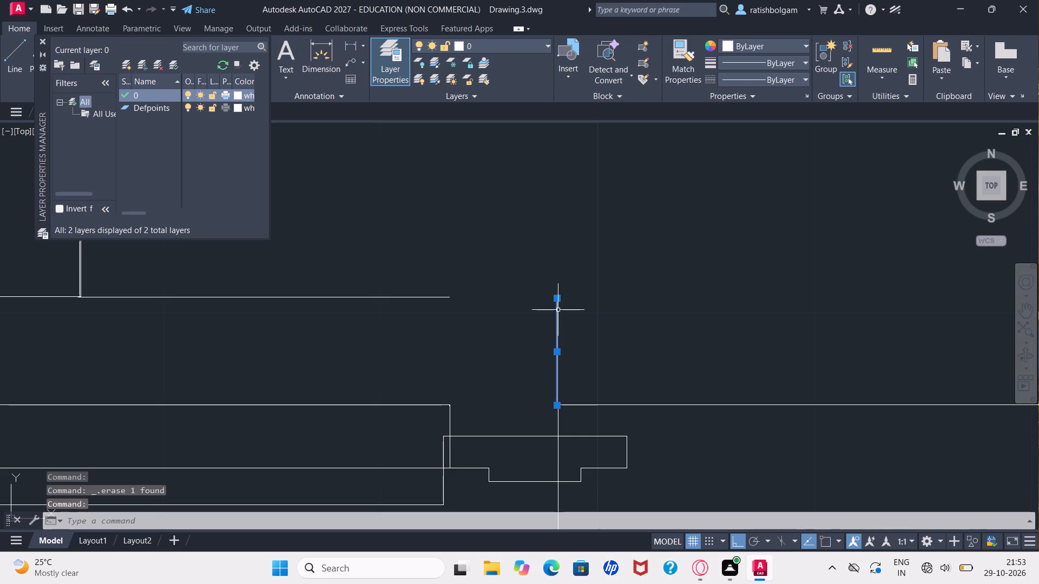
key(Delete)
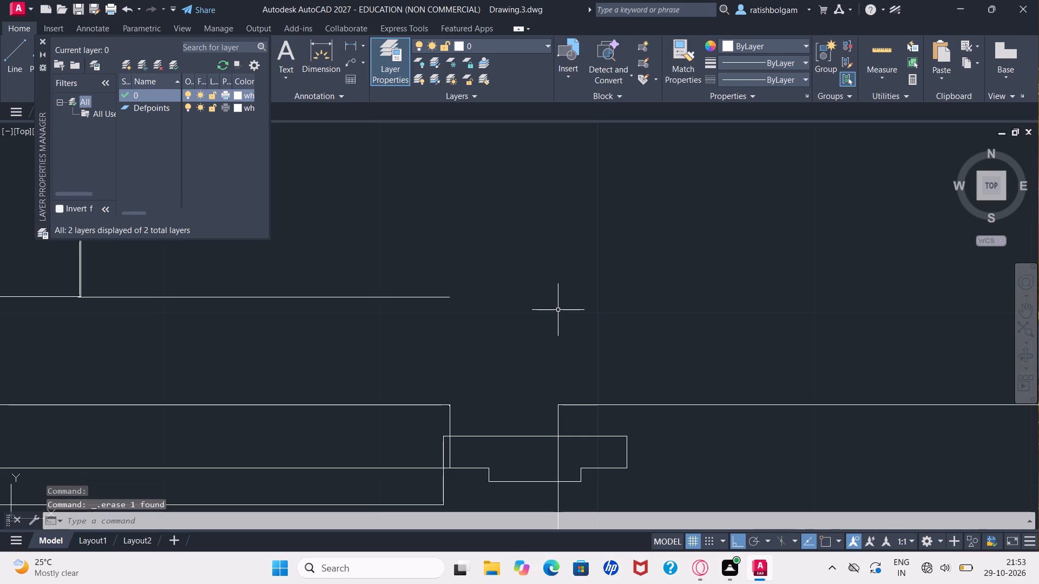
Draw a vertical line about 5" up from the hall-side wall corner above Bedroom-2's door frame.
click(558, 310)
key(l)
key(Return)
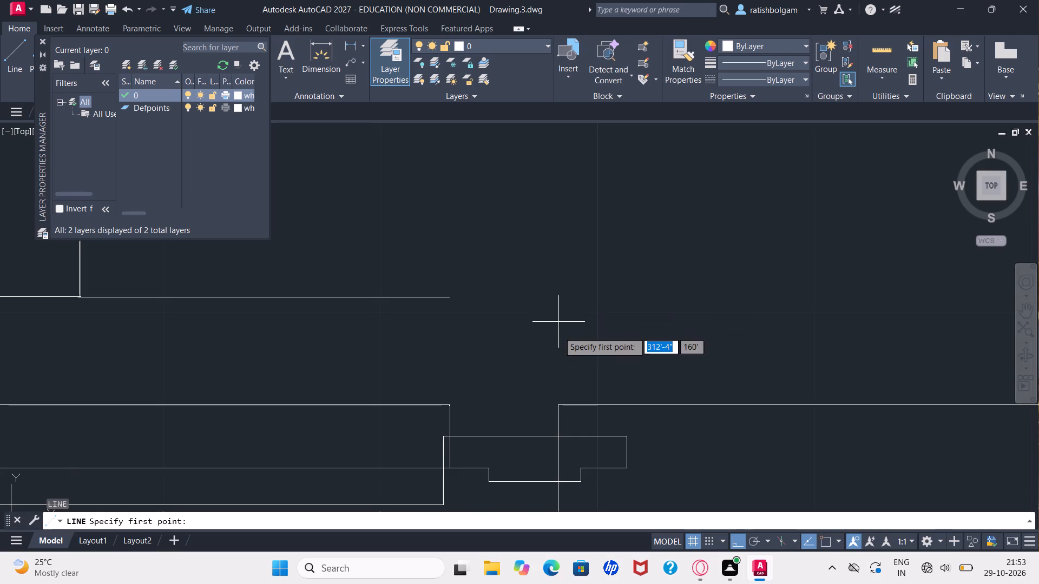
click(558, 406)
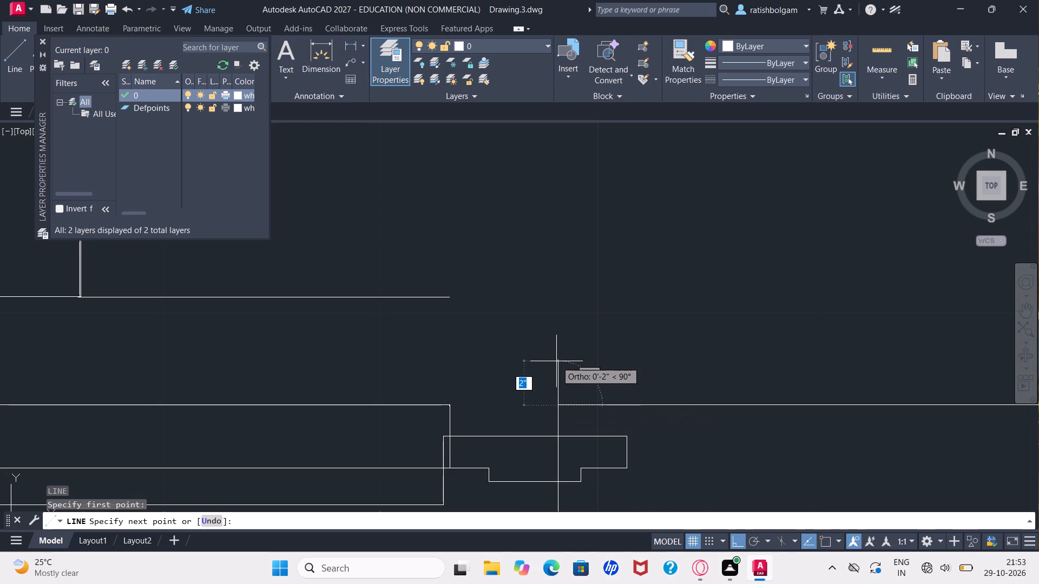
click(557, 283)
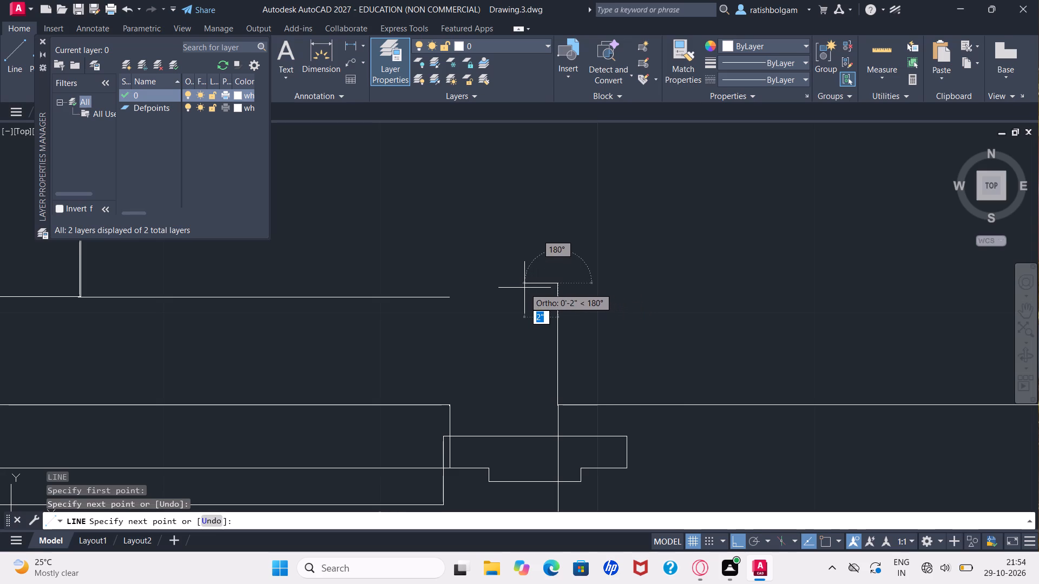
key(Escape)
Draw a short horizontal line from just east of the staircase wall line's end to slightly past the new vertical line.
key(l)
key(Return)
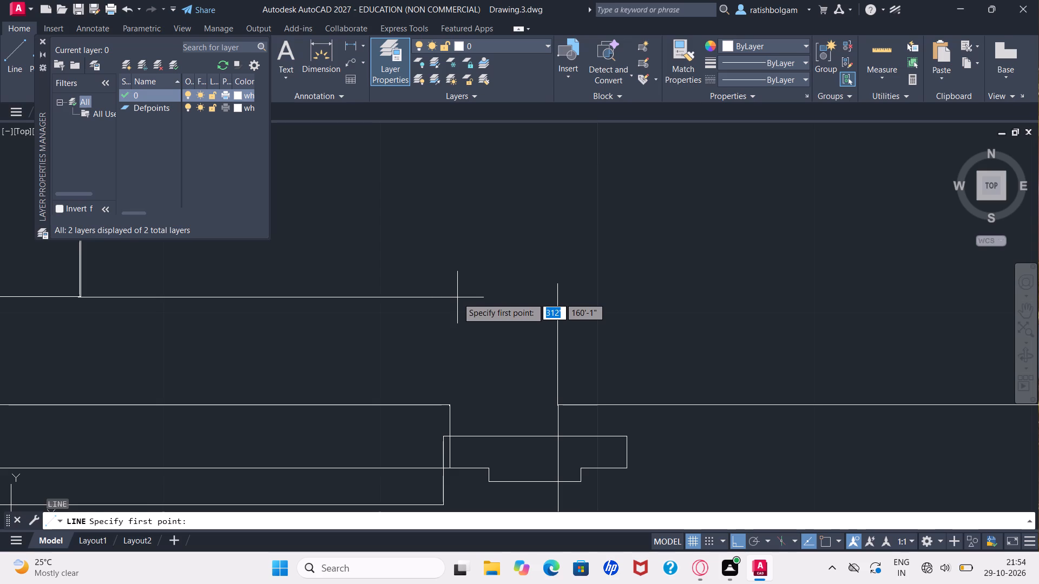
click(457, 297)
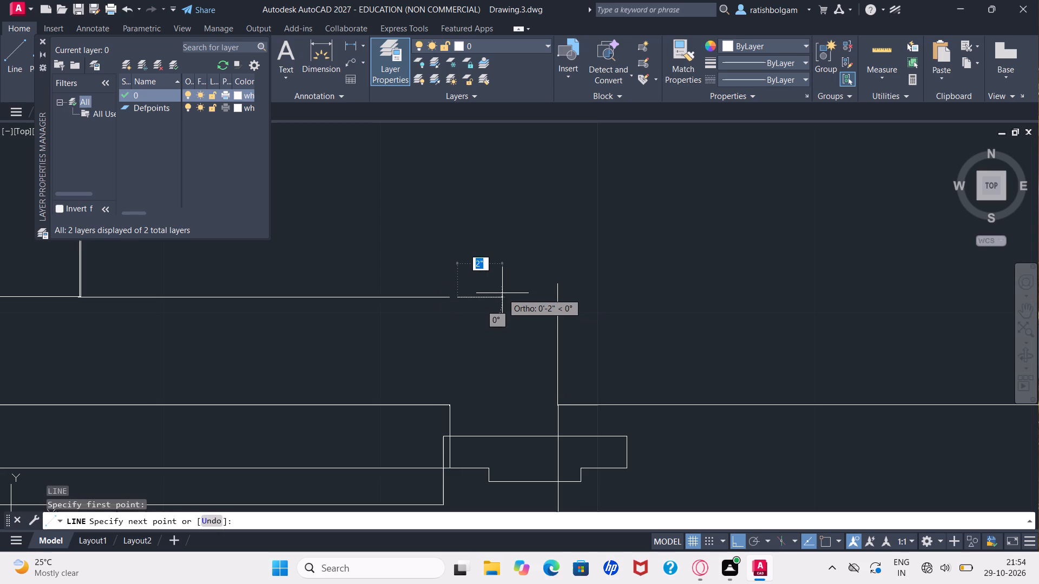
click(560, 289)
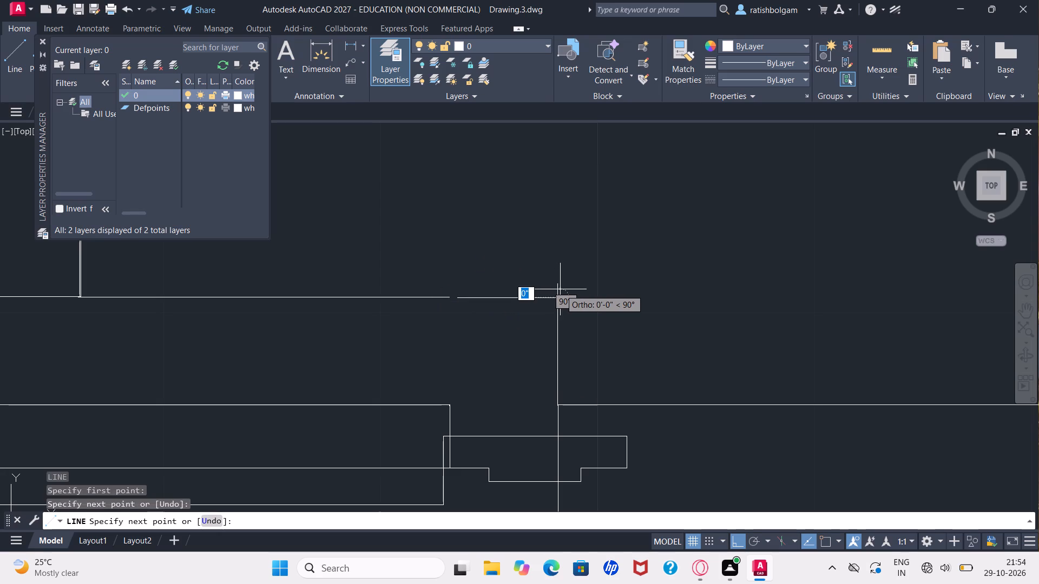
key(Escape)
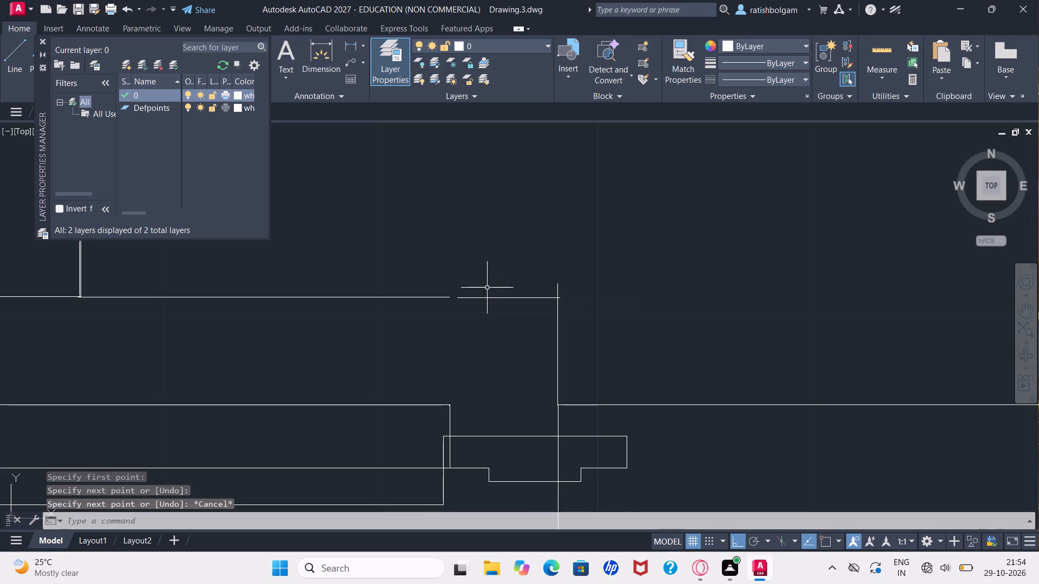
Extend the staircase's lower wall line east to the new vertical line.
text(ex)
key(Return)
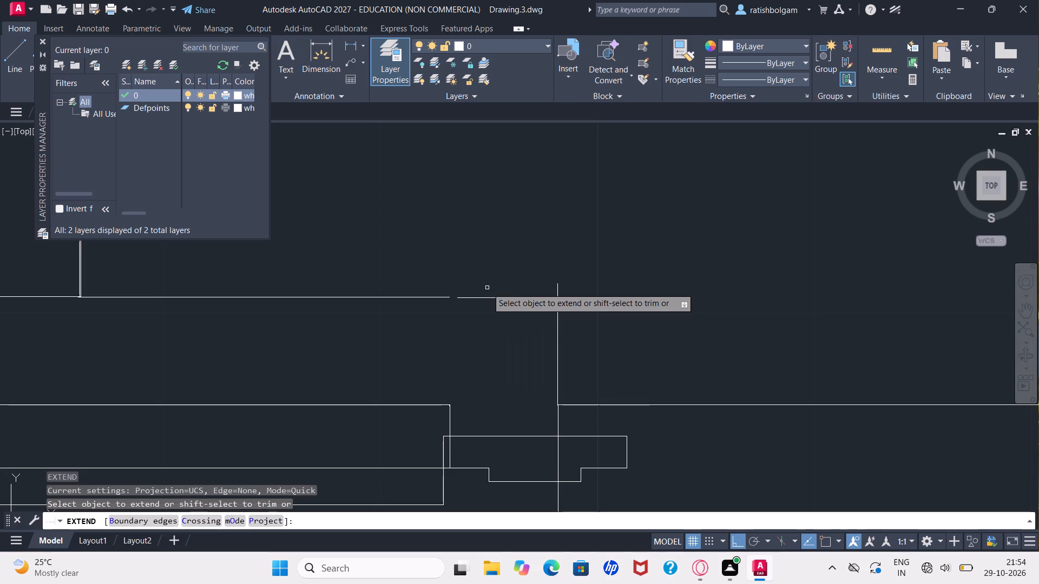
click(450, 298)
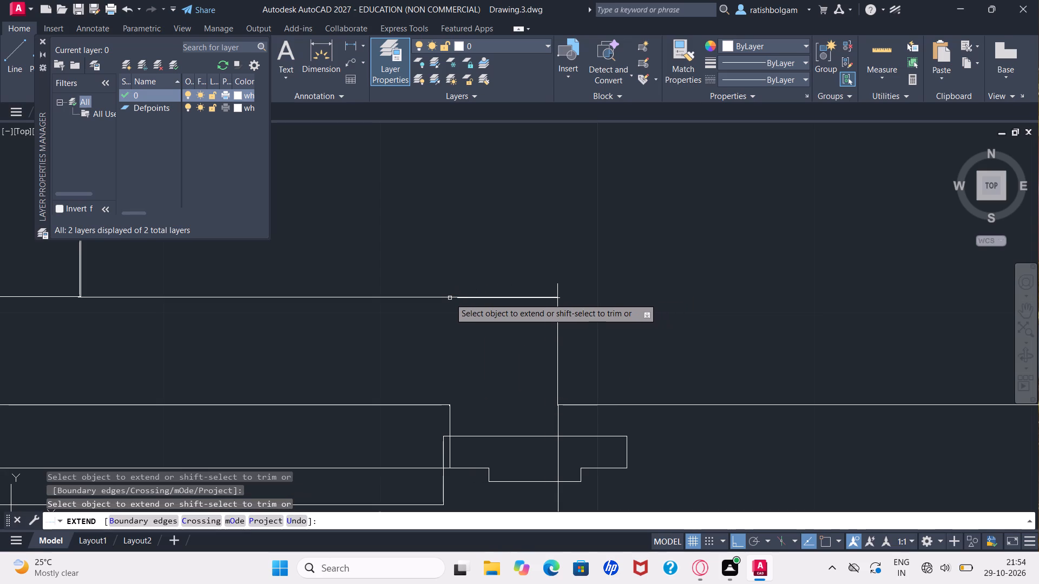
key(Escape)
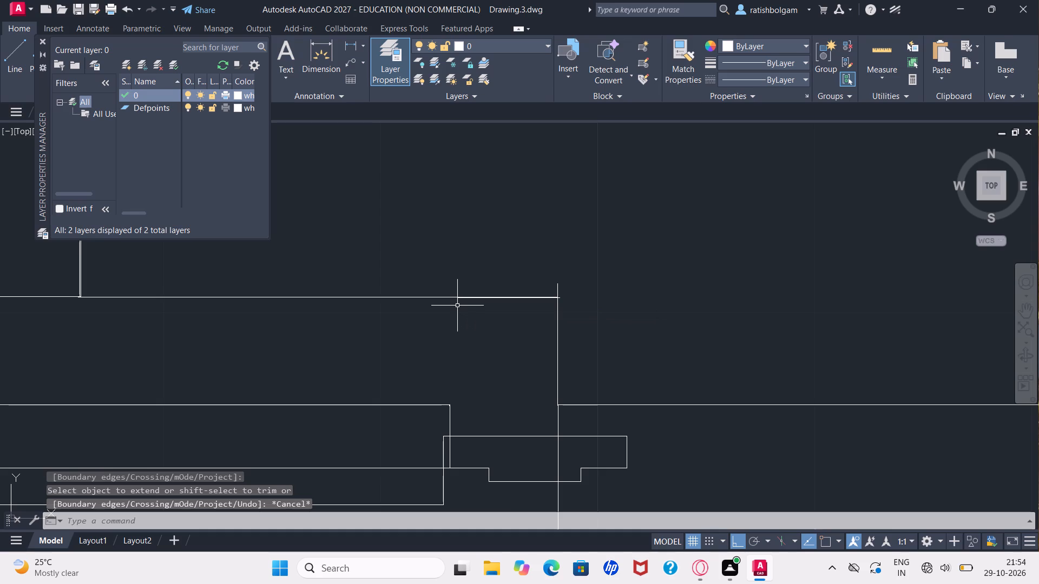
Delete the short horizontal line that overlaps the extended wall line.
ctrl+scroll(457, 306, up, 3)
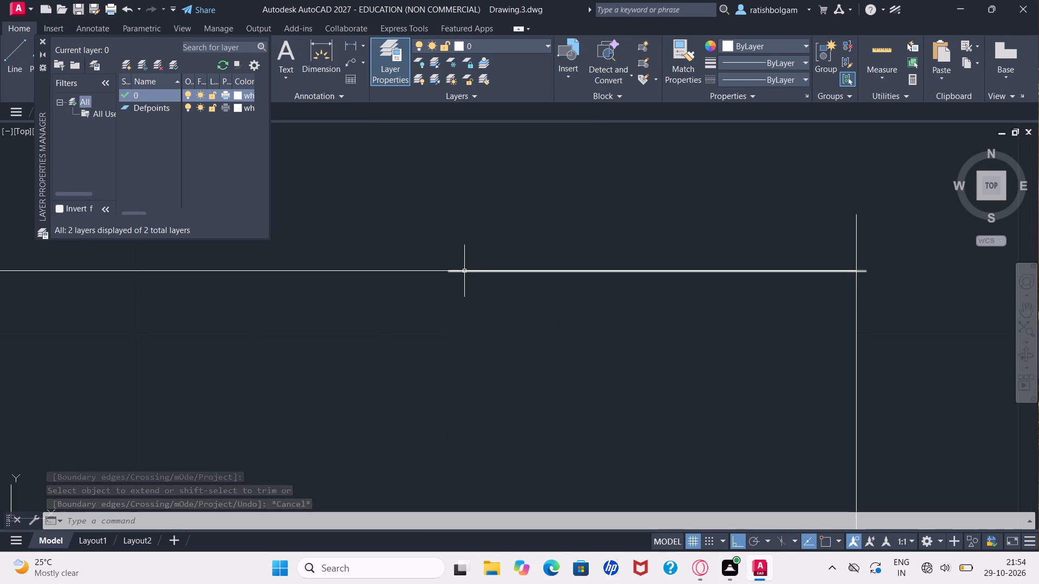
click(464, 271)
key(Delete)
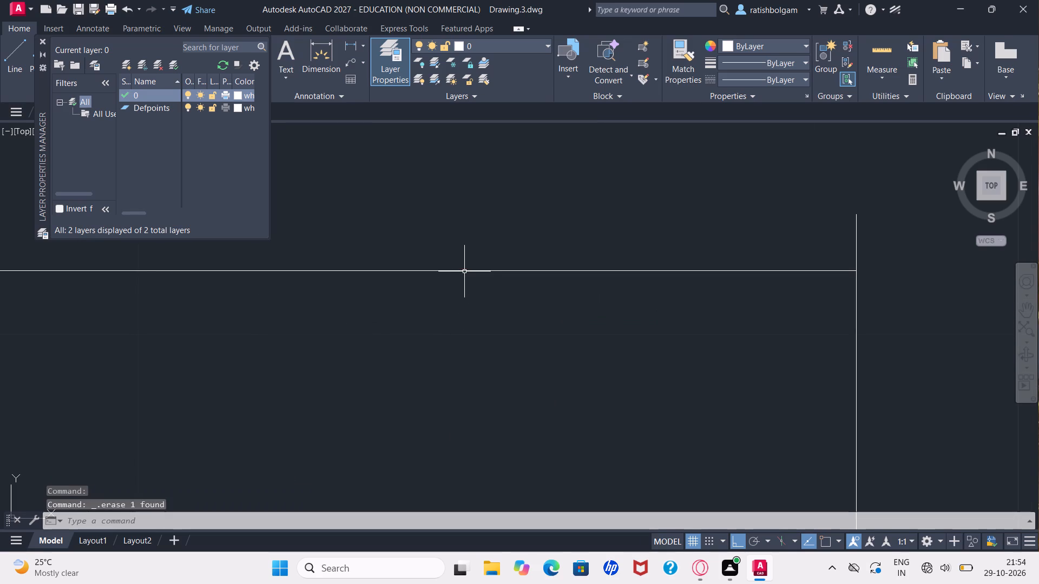
Trim off the vertical line's overshoot above the extended staircase wall line.
scroll(466, 278, down, 3)
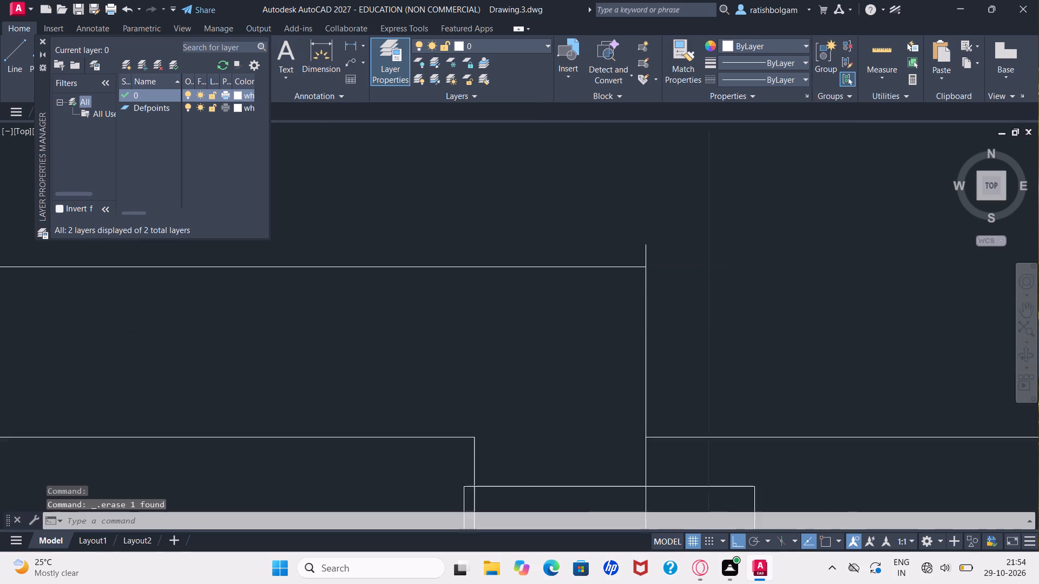
scroll(510, 264, down, 2)
ctrl+scroll(510, 264, down, 1)
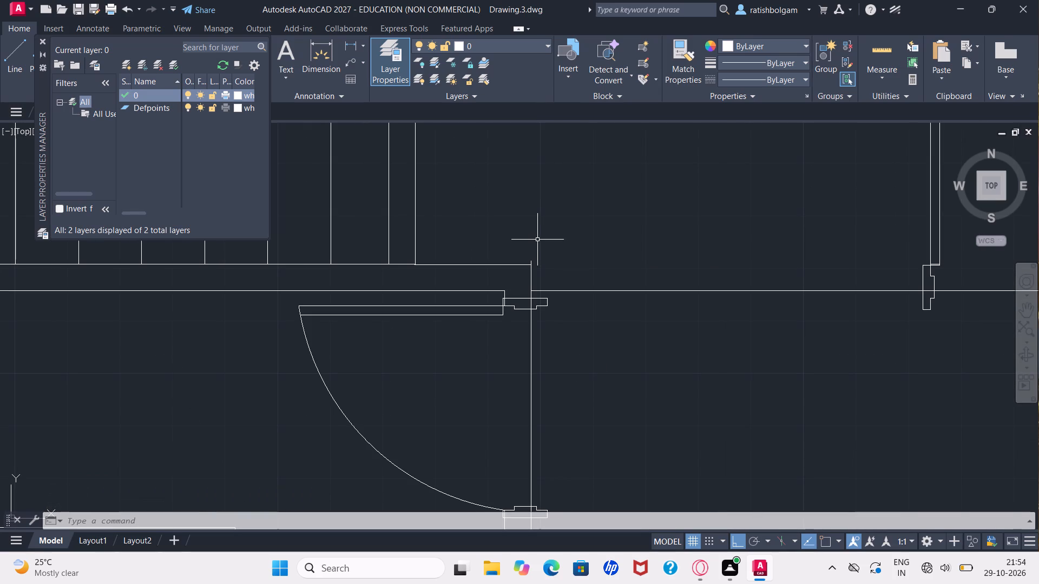
text(tr)
key(Return)
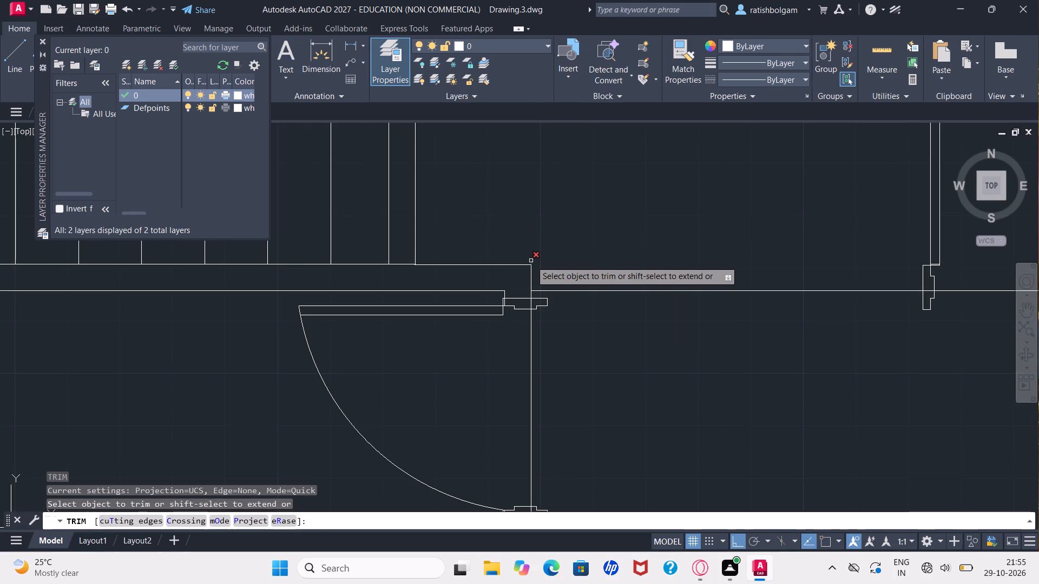
click(531, 261)
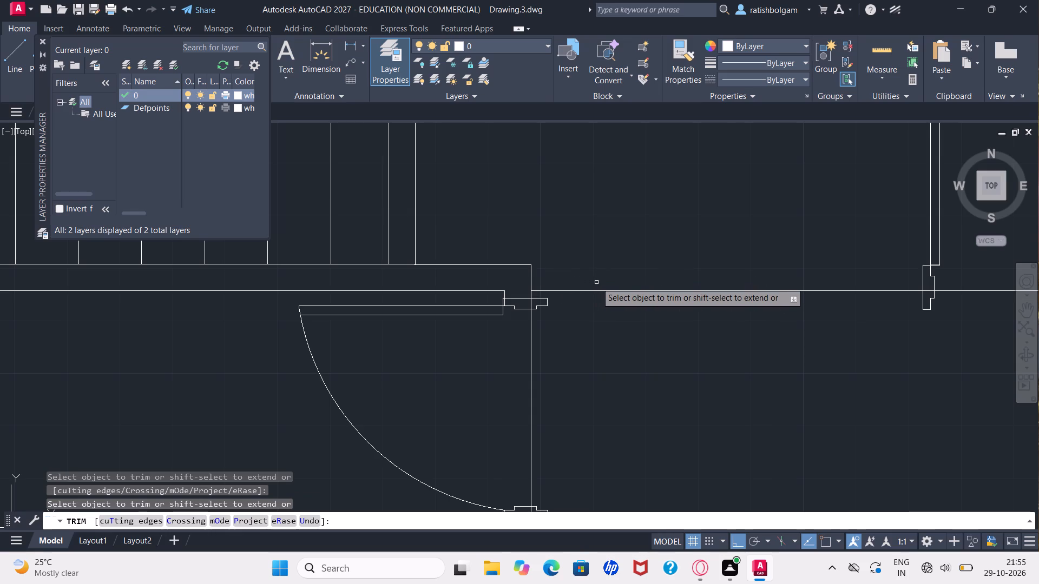
Trim away the horizontal line crossing the opening between the passage and the hall, from Bedroom-2's wall corner to the toilet door frame.
ctrl+scroll(596, 282, down, 4)
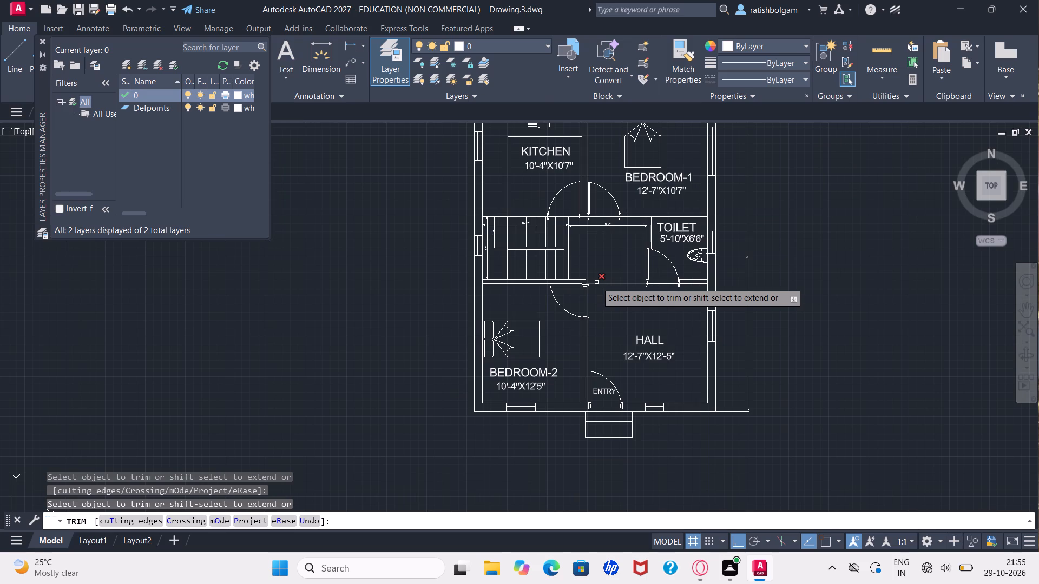
click(596, 282)
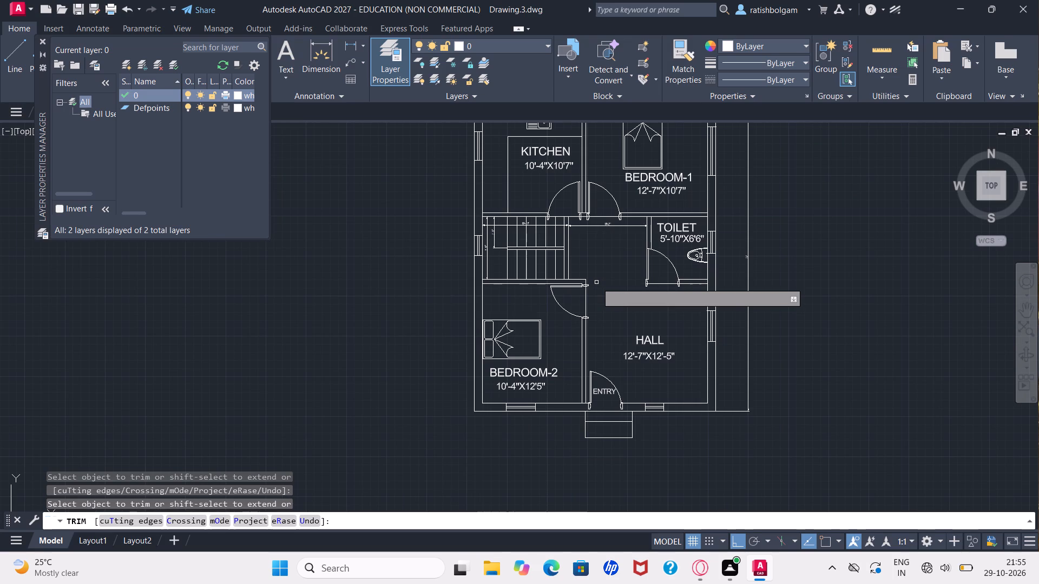
key(Escape)
key(Escape)
key(Escape)
key(Escape)
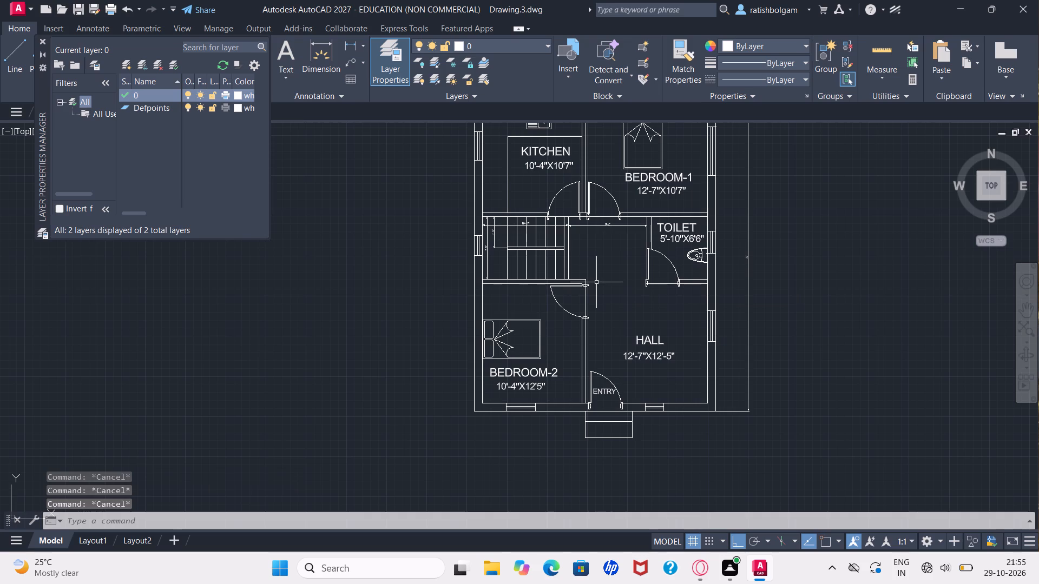
Measure the passage width between the staircase and the toilet wall with Quick Measure.
click(891, 48)
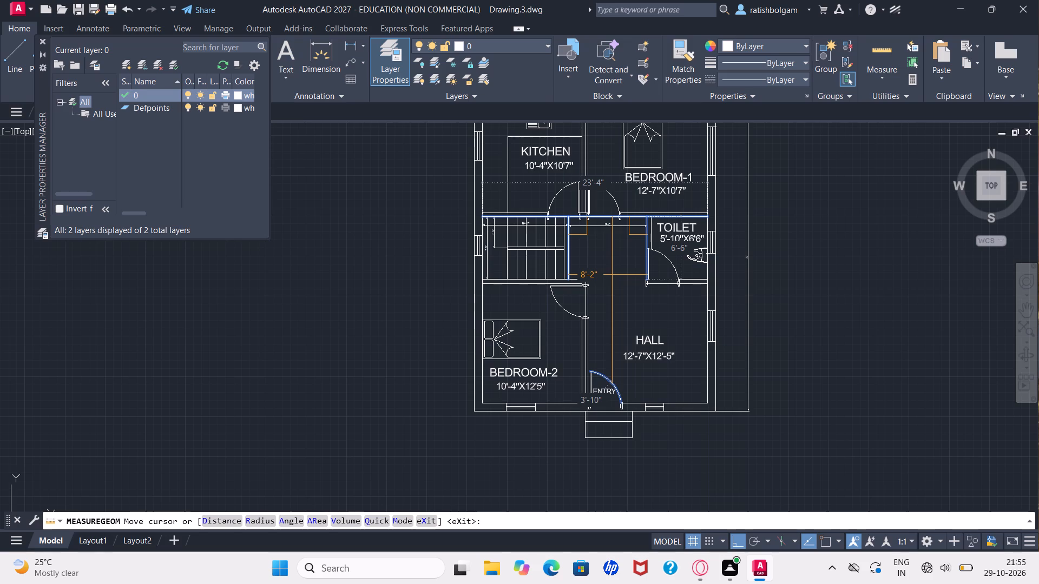
key(Escape)
key(Escape)
key(Escape)
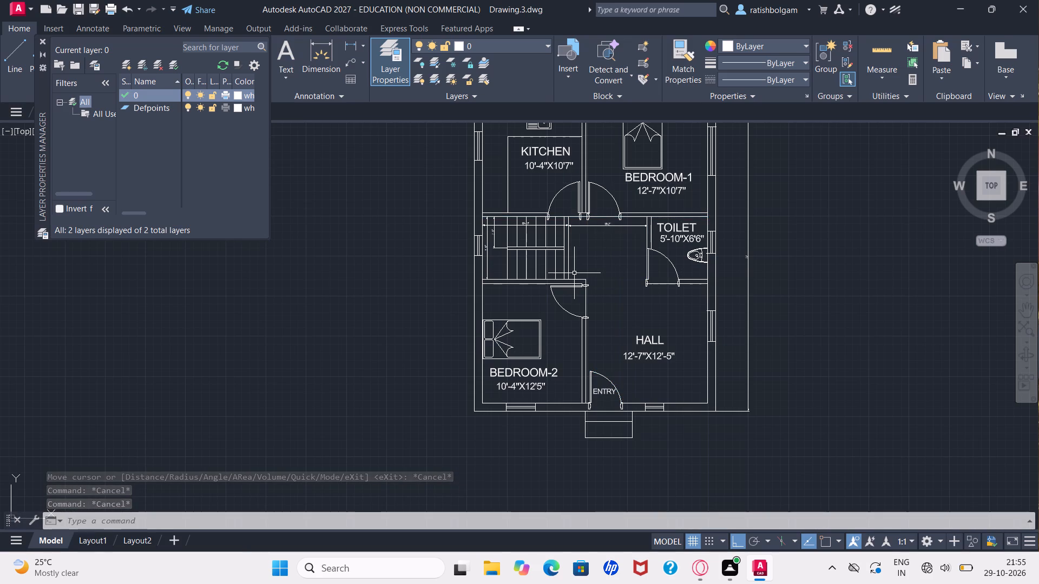
Draw a short vertical line up from the wall line above Bedroom-2's door, just east of the staircase.
key(l)
key(Return)
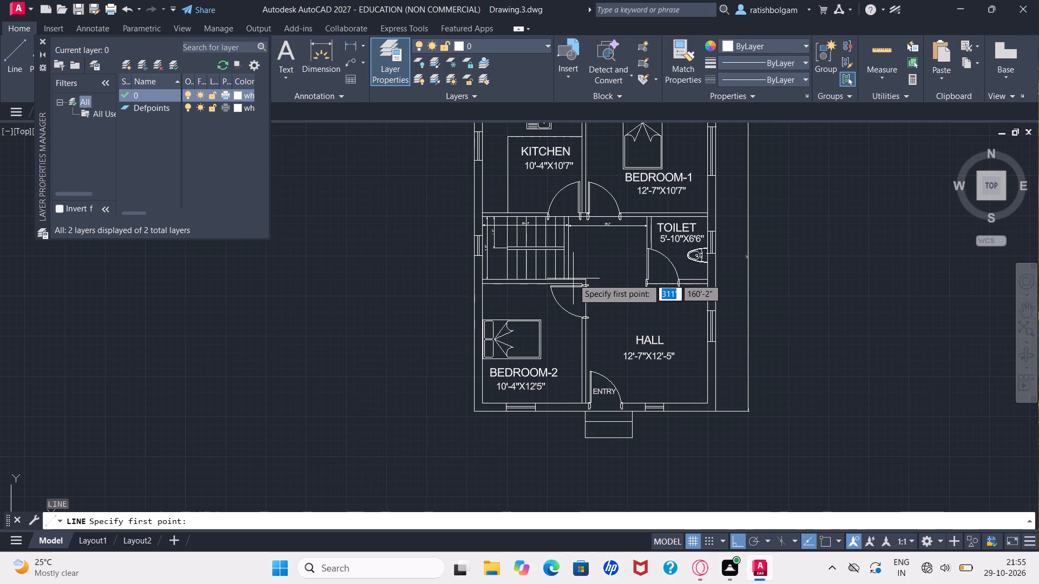
click(573, 278)
click(574, 262)
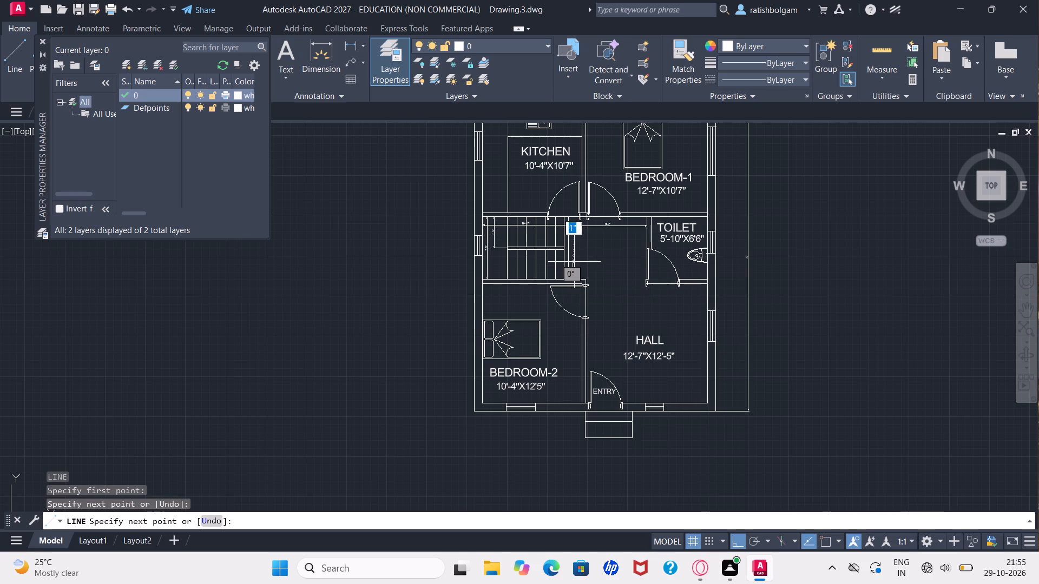
key(Escape)
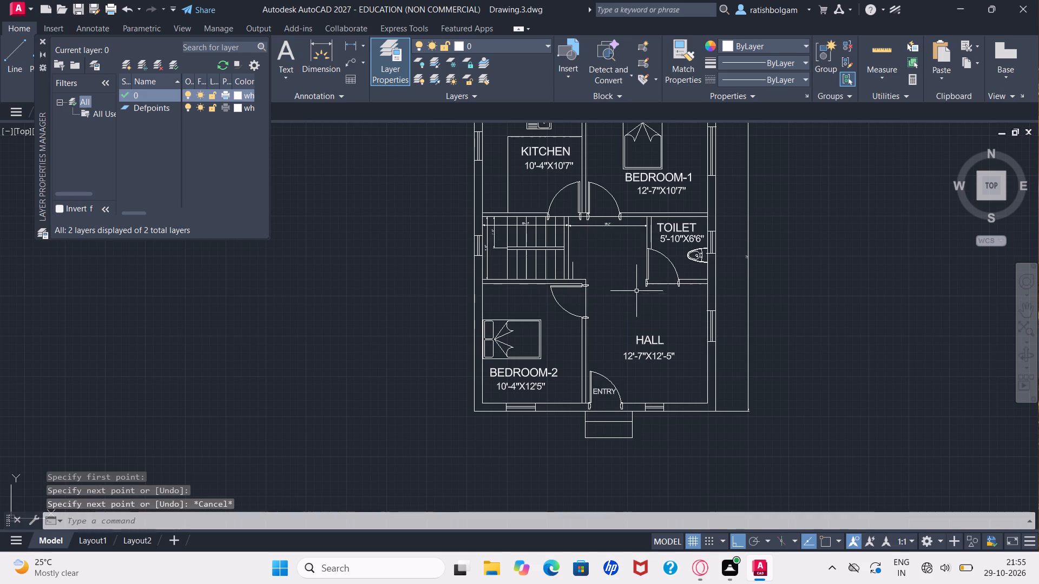
Start a new line in the hall just below the toilet's door opening.
ctrl+scroll(650, 293, up, 2)
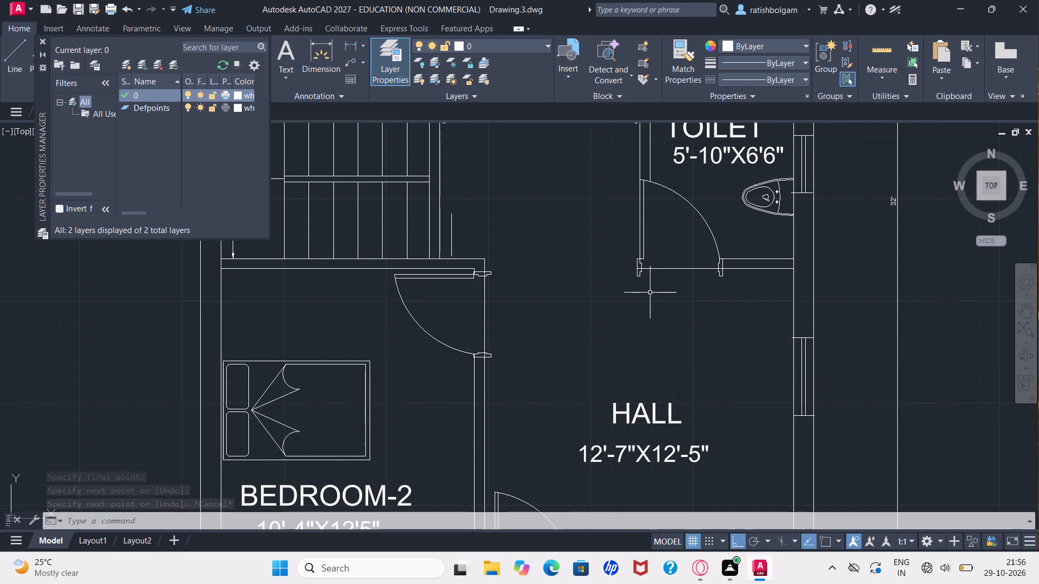
key(l)
key(Return)
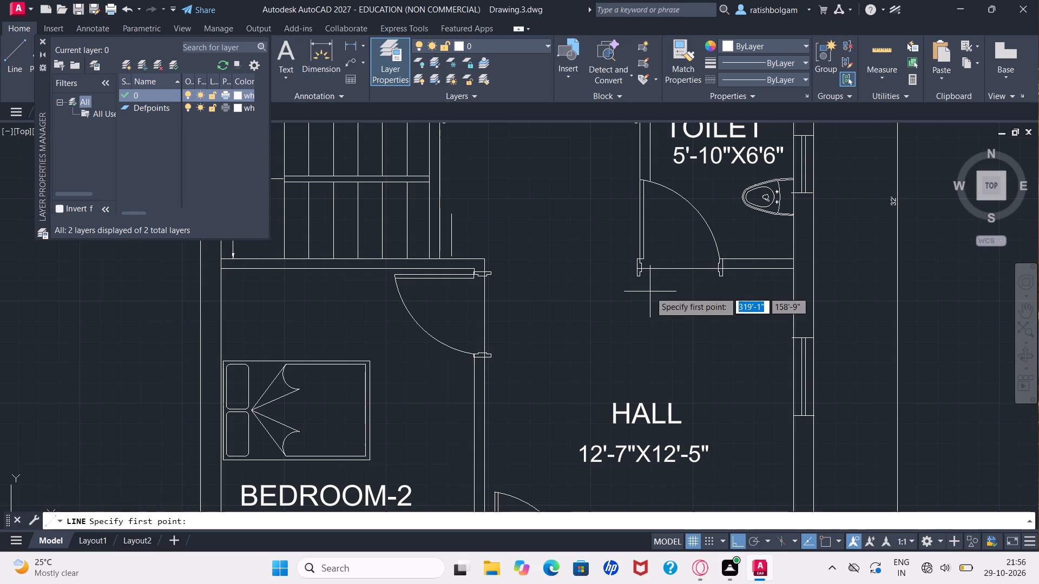
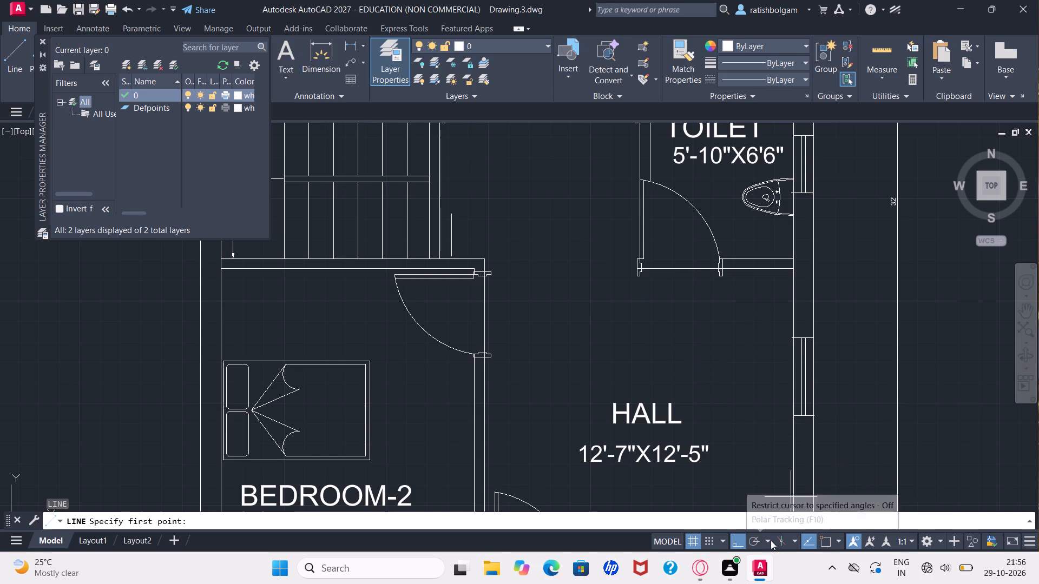
With object snap on, draw a short horizontal line from the toilet door's west frame westward across the passage opening.
click(831, 537)
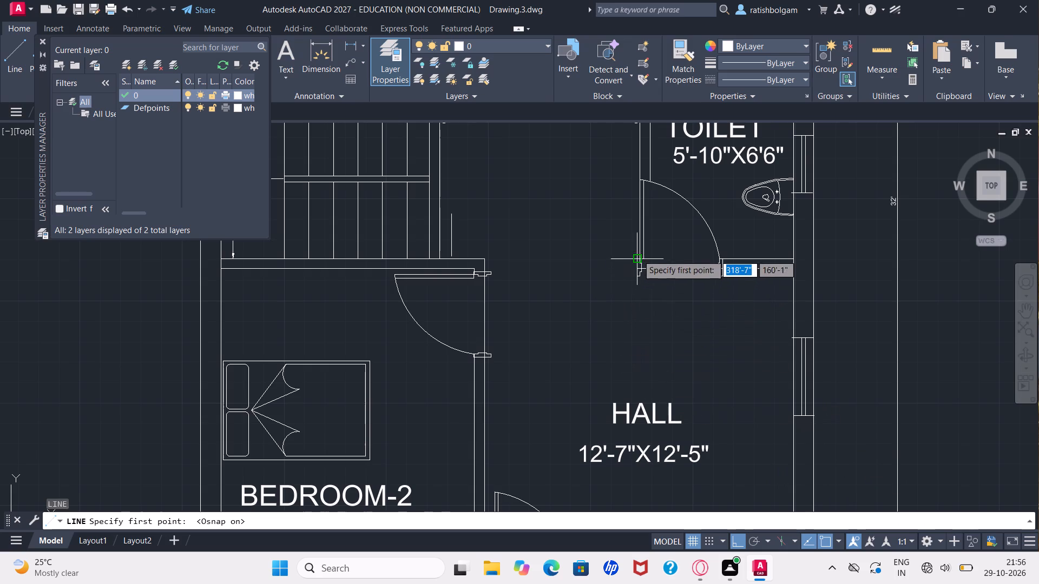
drag(637, 268, 595, 270)
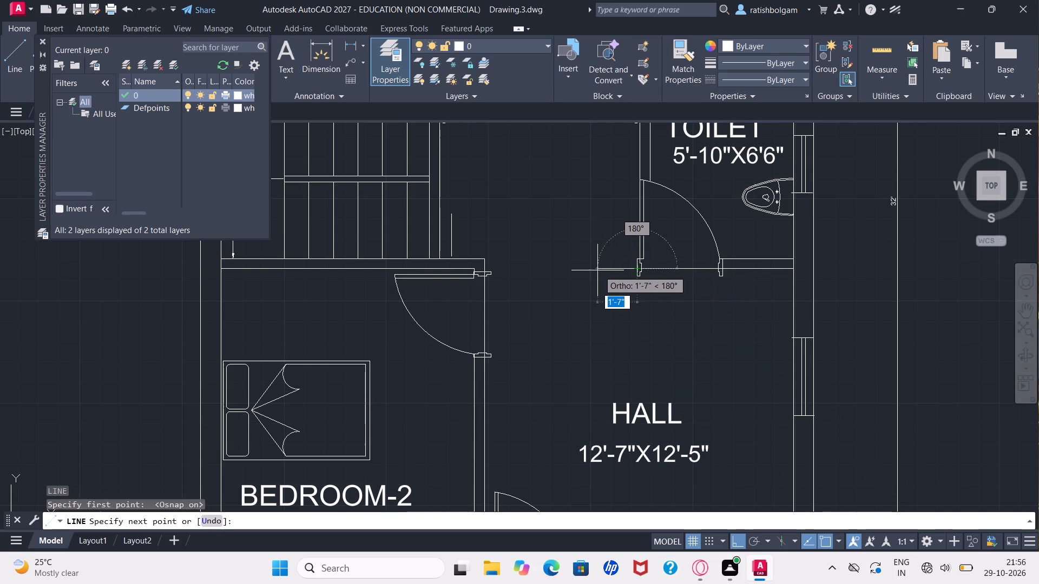
drag(595, 270, 589, 270)
click(589, 270)
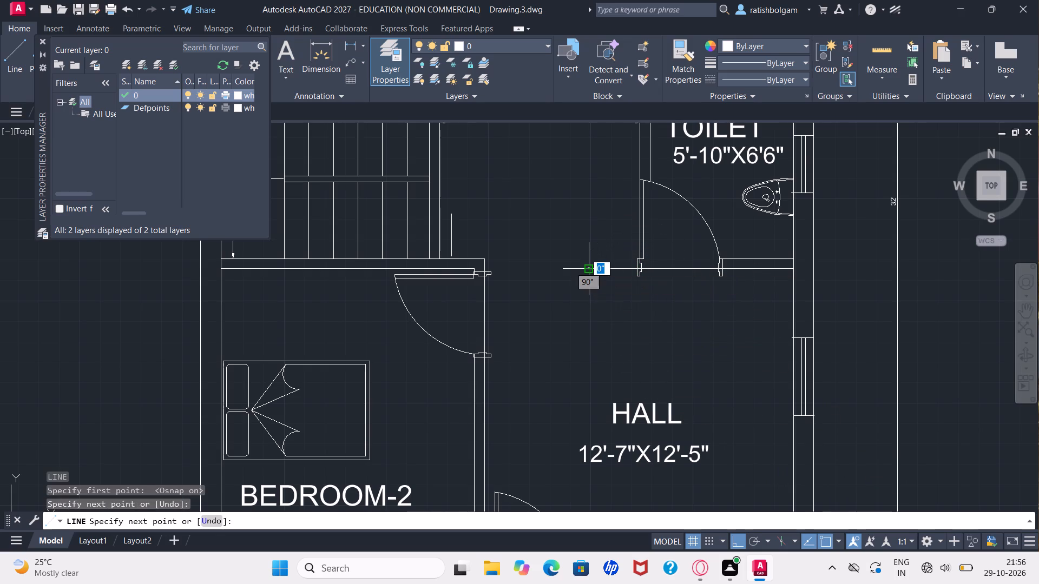
key(Escape)
key(Escape)
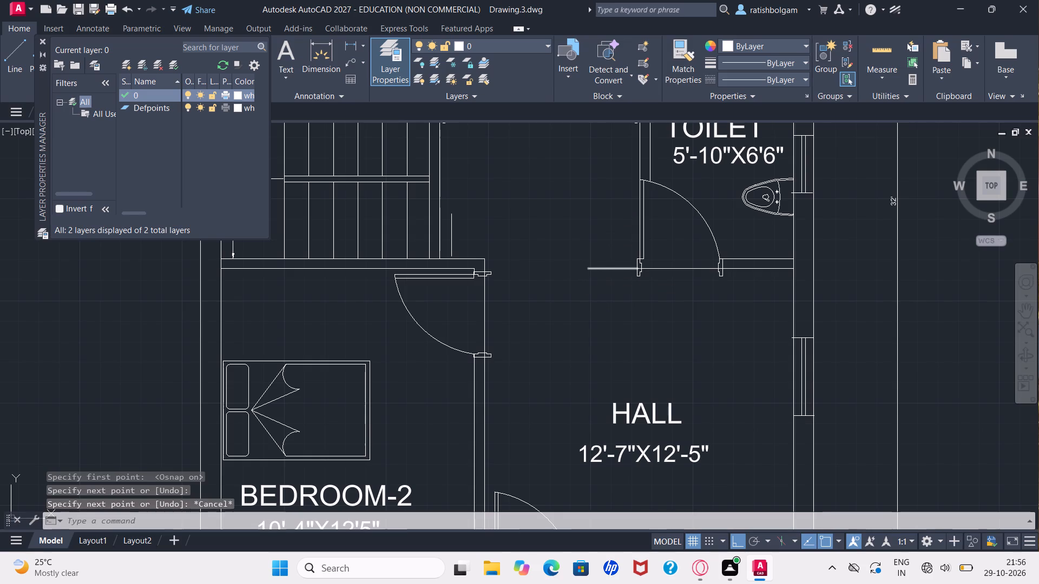
key(Escape)
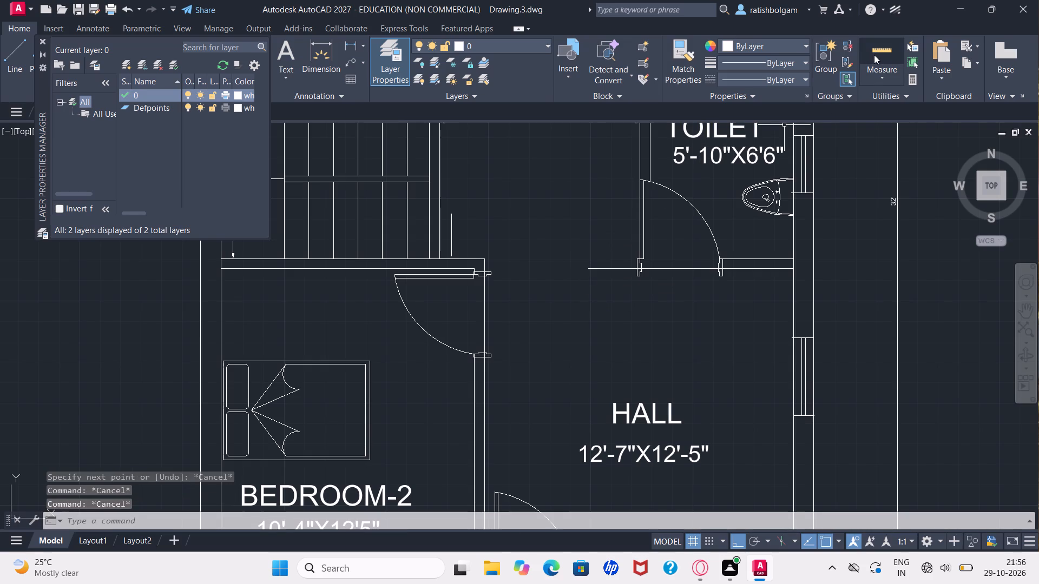
Start Quick Measure to check distances in the floor plan.
drag(874, 55, 903, 54)
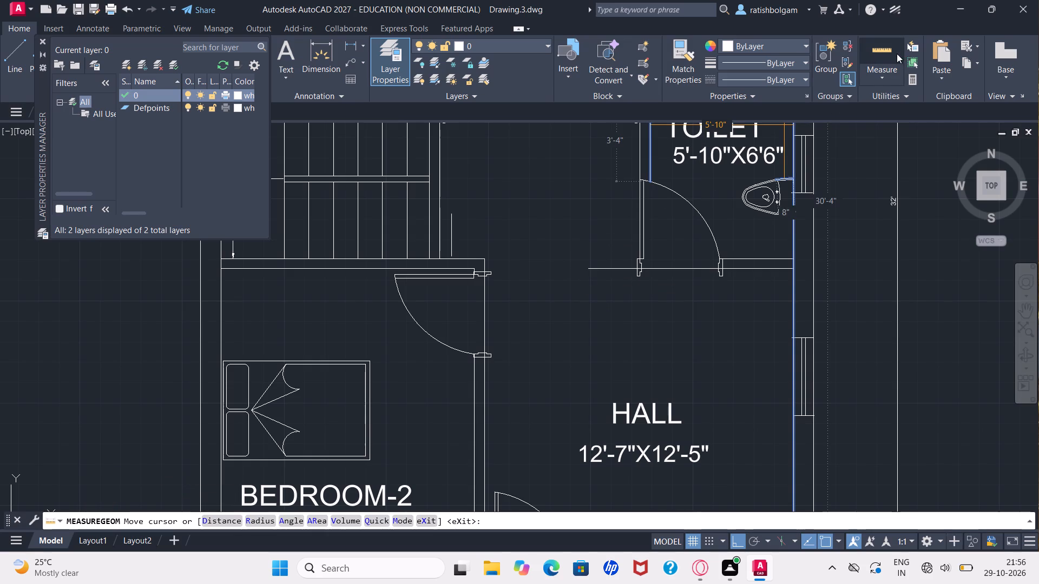
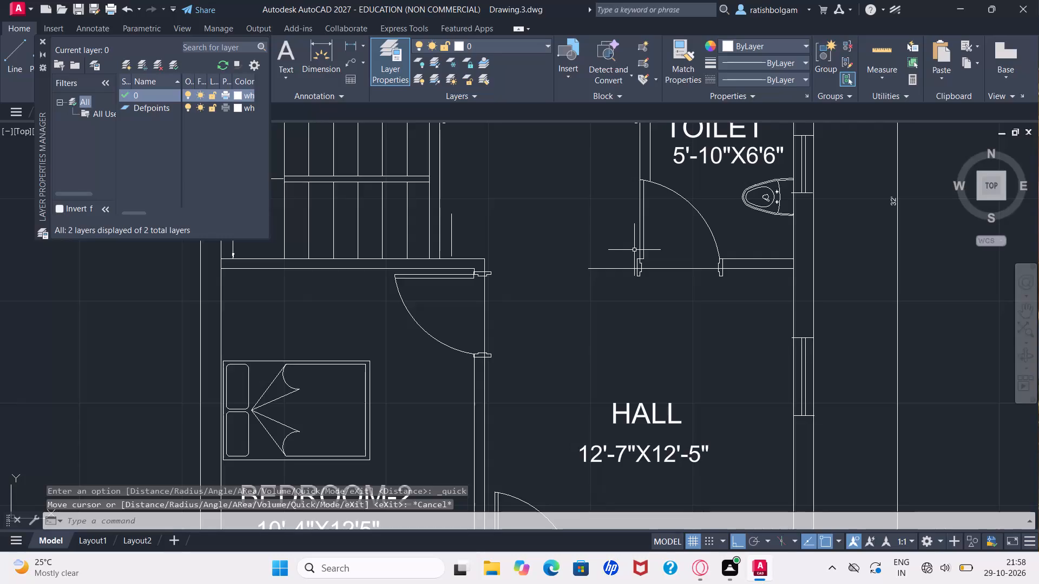
Offset the short vertical line just east of the staircase 14 inches eastward into the passage.
text(off)
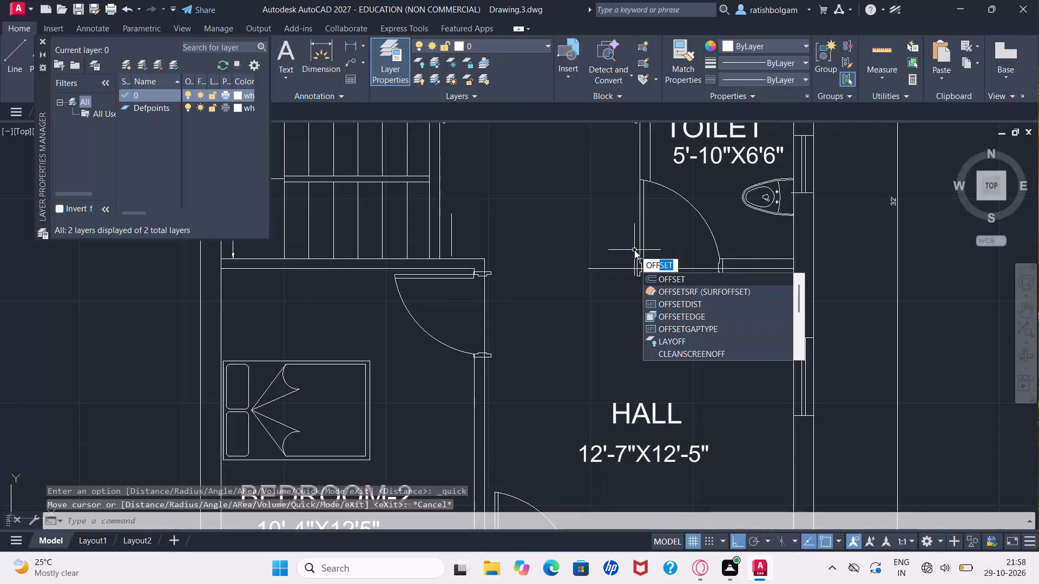
key(Return)
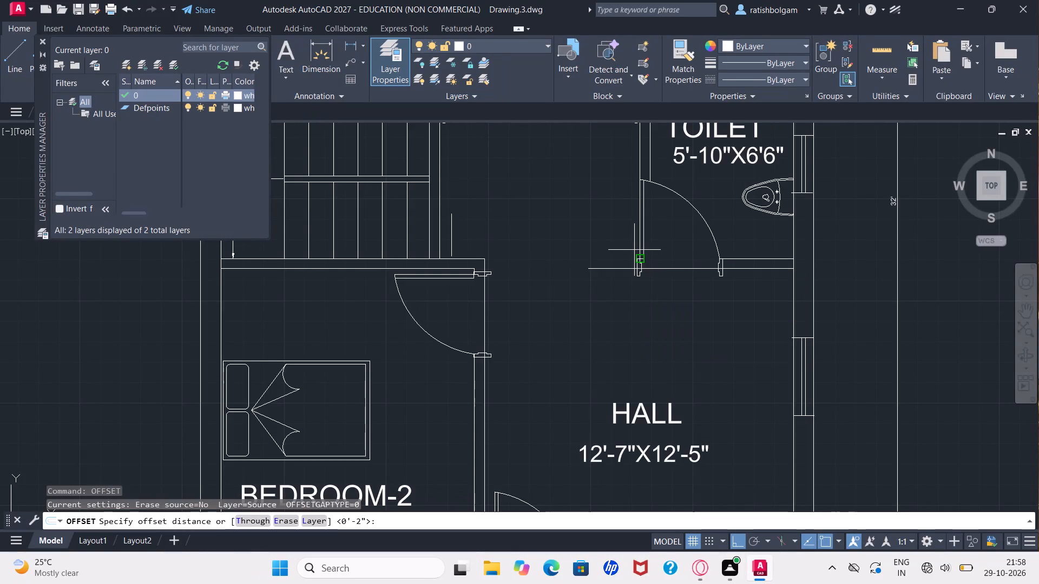
key(1)
key(4)
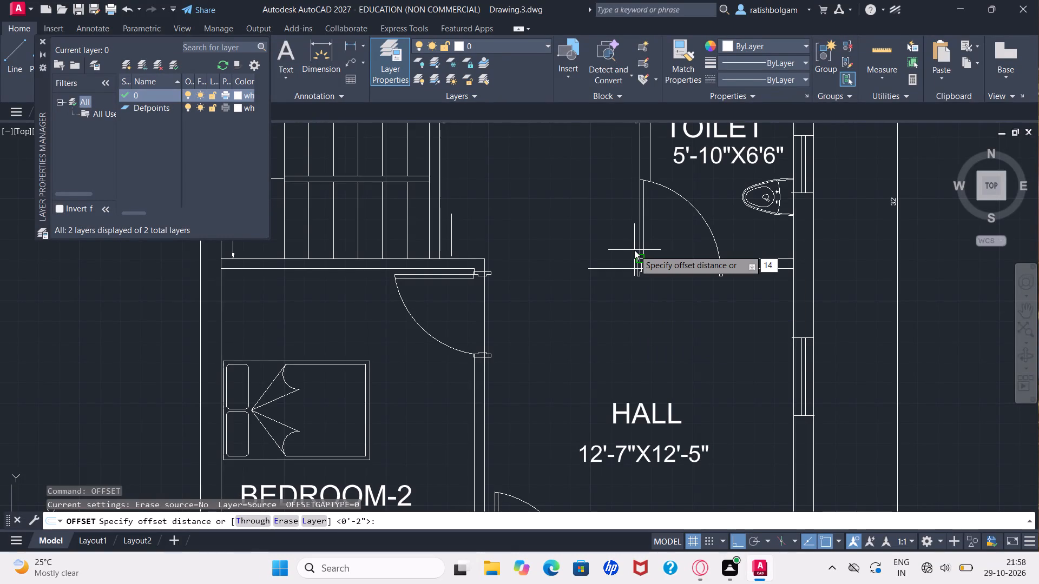
key(shift+quotedbl)
key(Return)
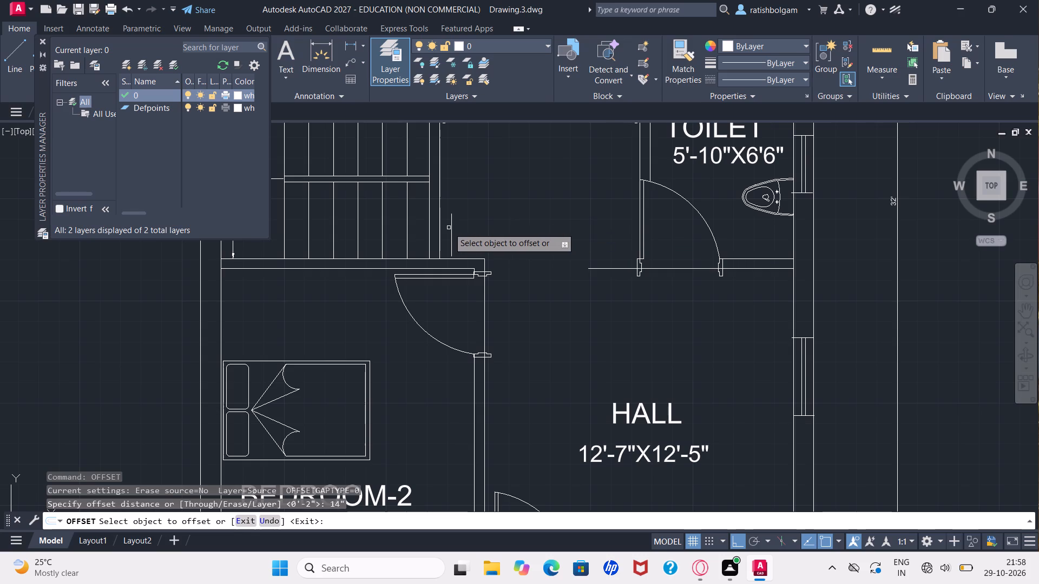
drag(452, 228, 471, 226)
click(471, 226)
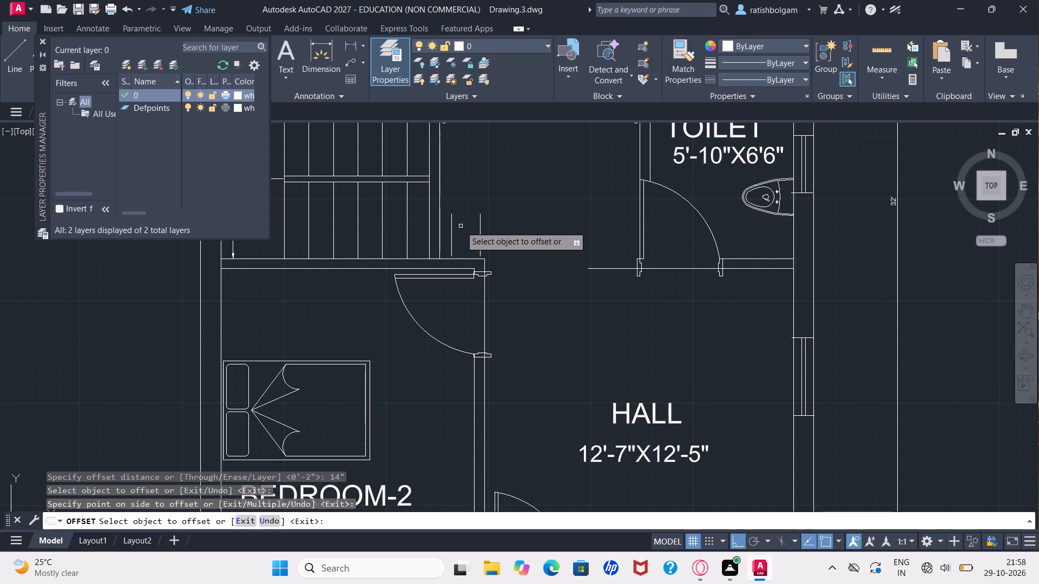
key(Escape)
Trim away the original short vertical line beside the staircase, keeping its eastern offset copy.
text(tr)
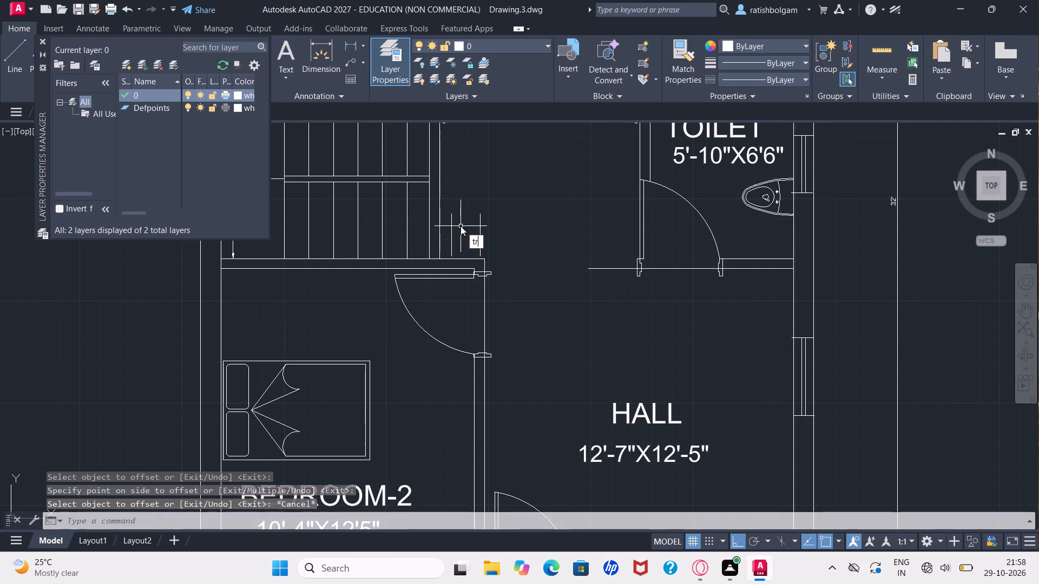
key(Return)
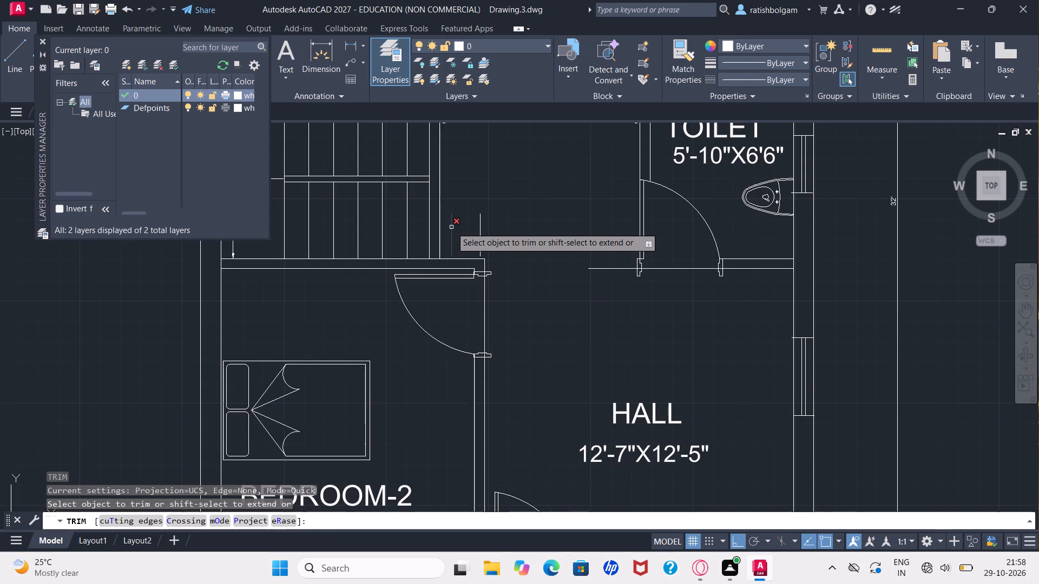
click(452, 227)
key(Escape)
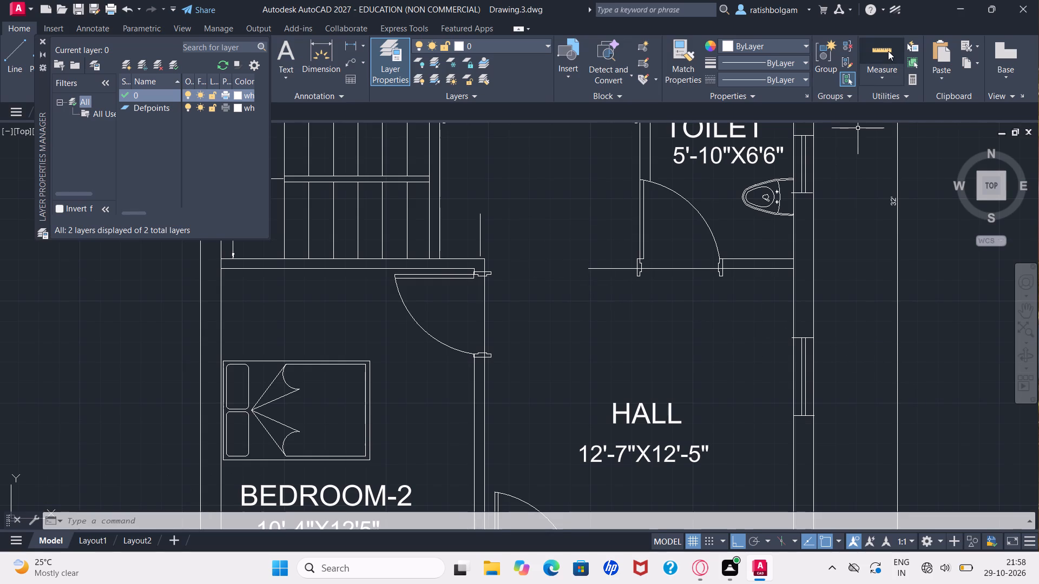
Quick-measure the passage width between the short vertical line and the toilet's west wall.
drag(888, 51, 680, 207)
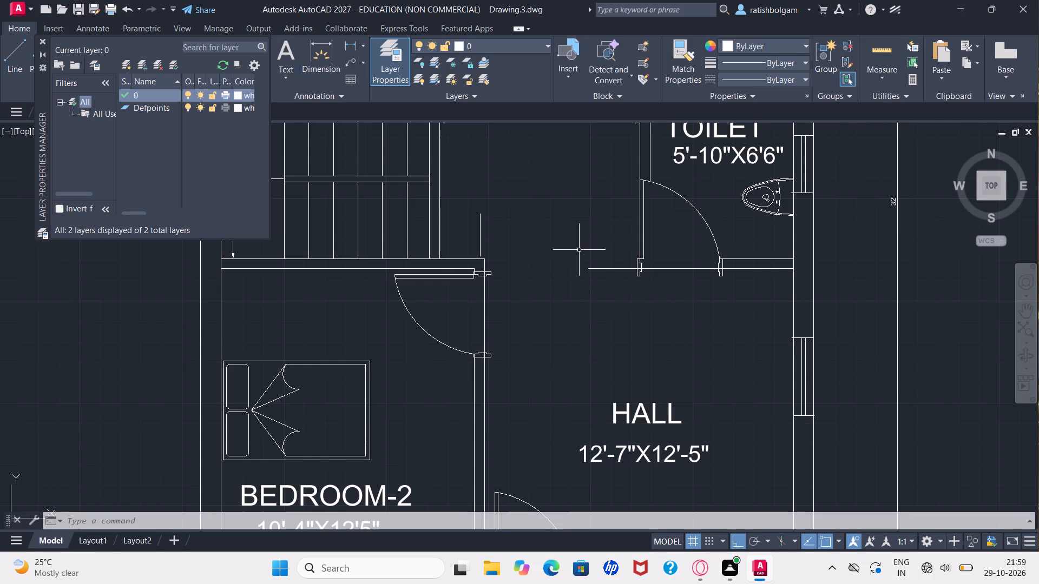
click(889, 50)
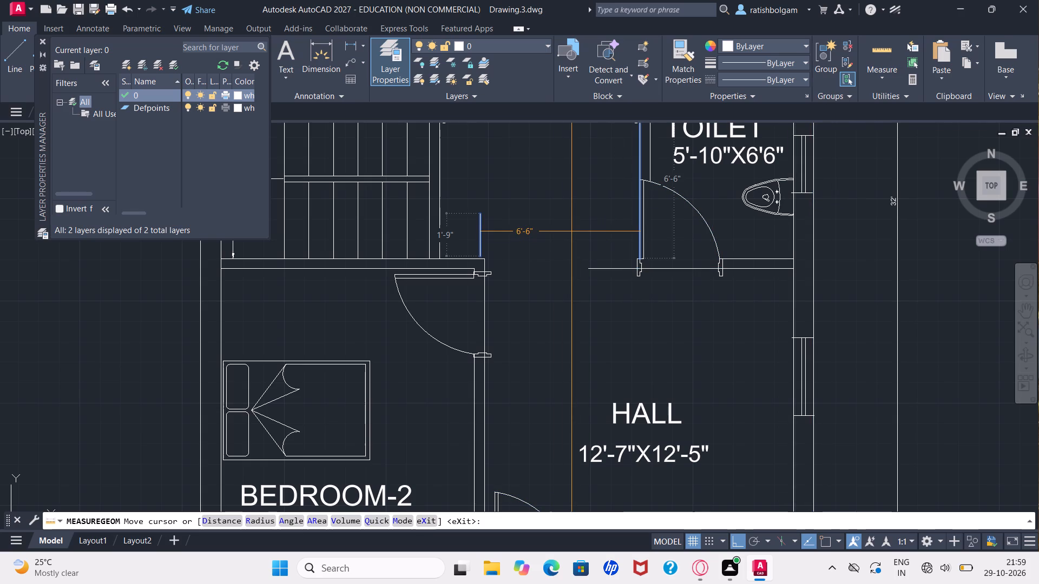
key(Escape)
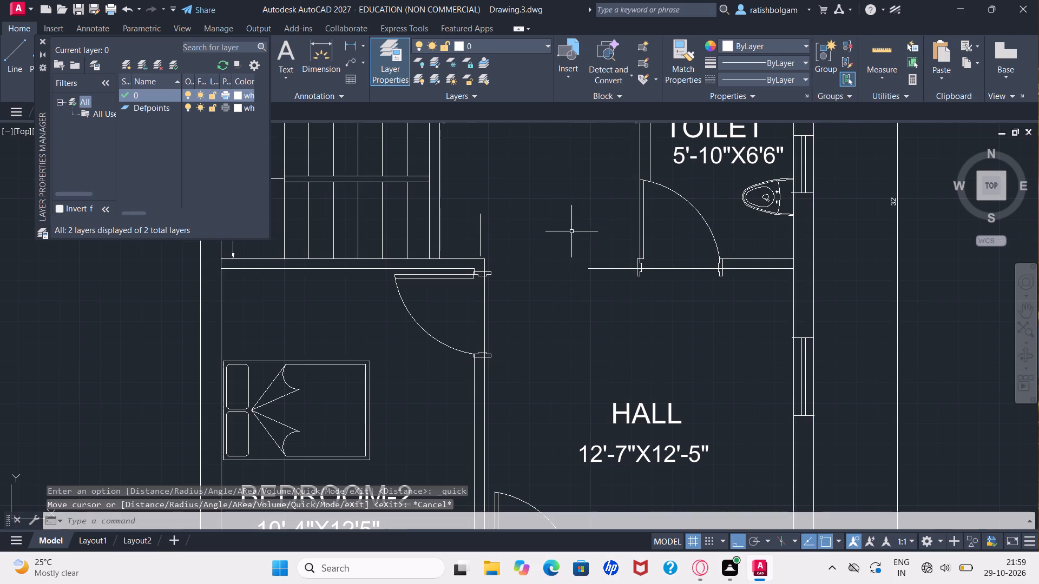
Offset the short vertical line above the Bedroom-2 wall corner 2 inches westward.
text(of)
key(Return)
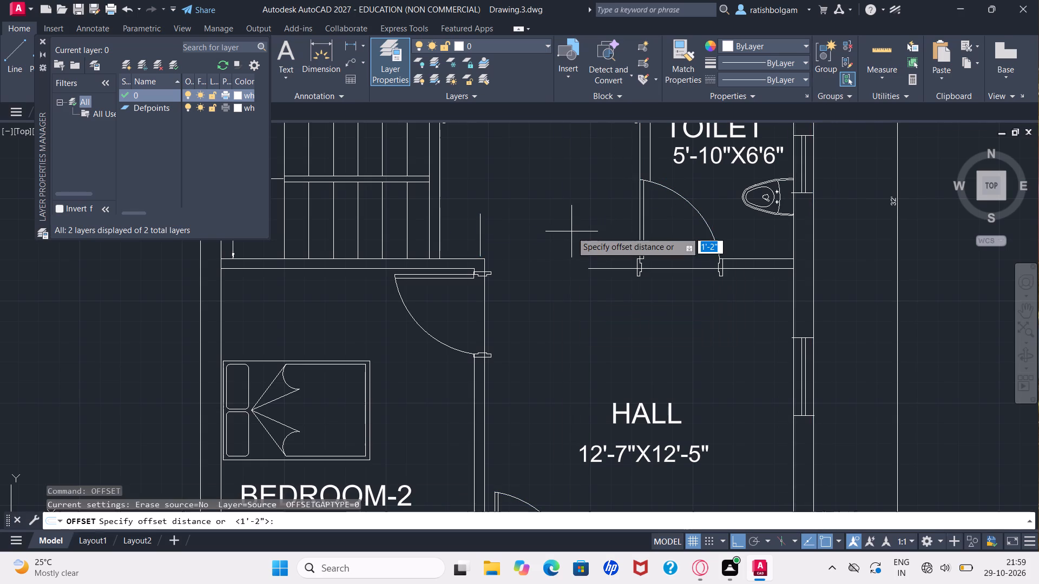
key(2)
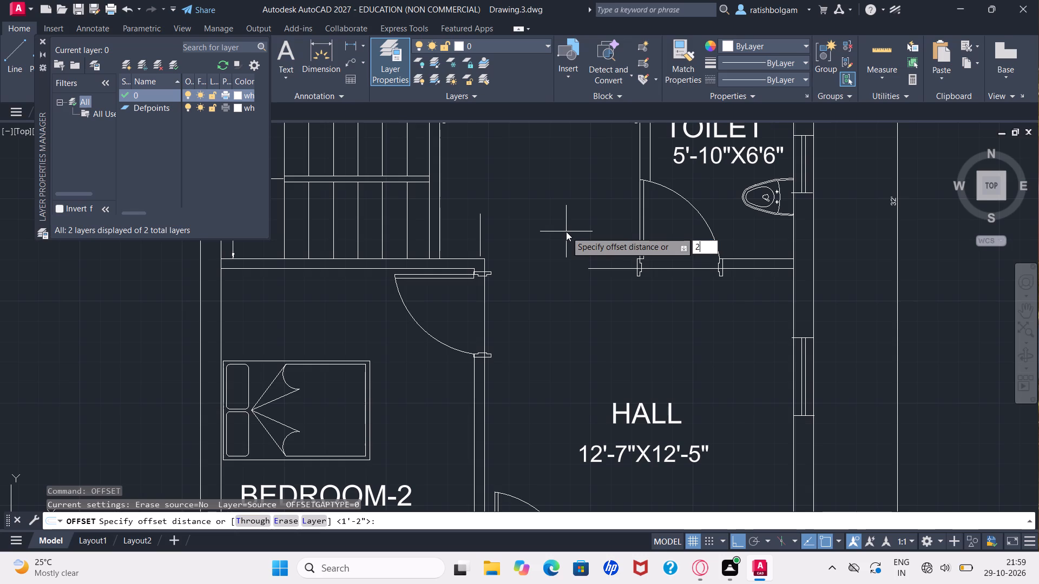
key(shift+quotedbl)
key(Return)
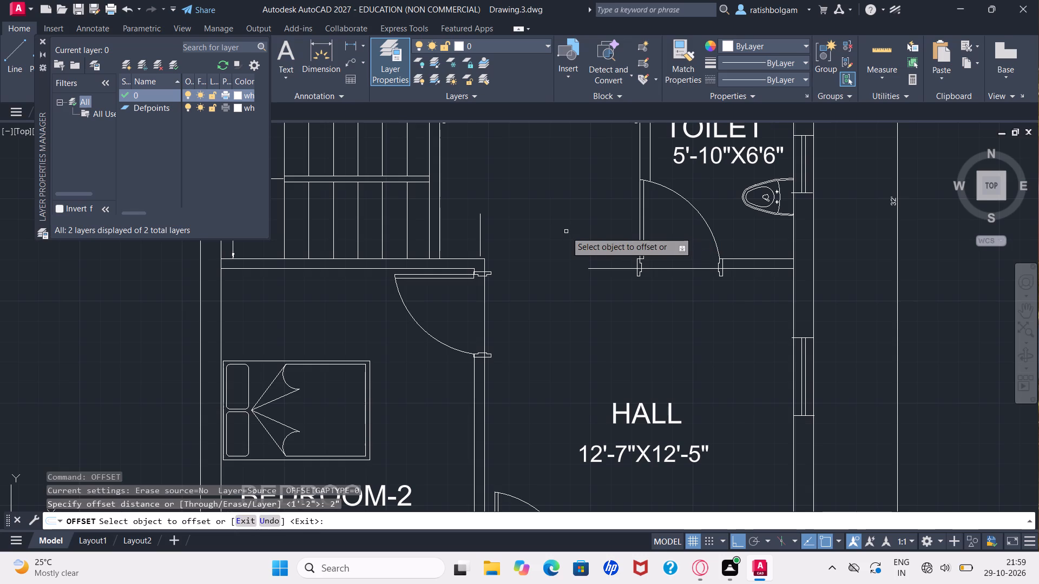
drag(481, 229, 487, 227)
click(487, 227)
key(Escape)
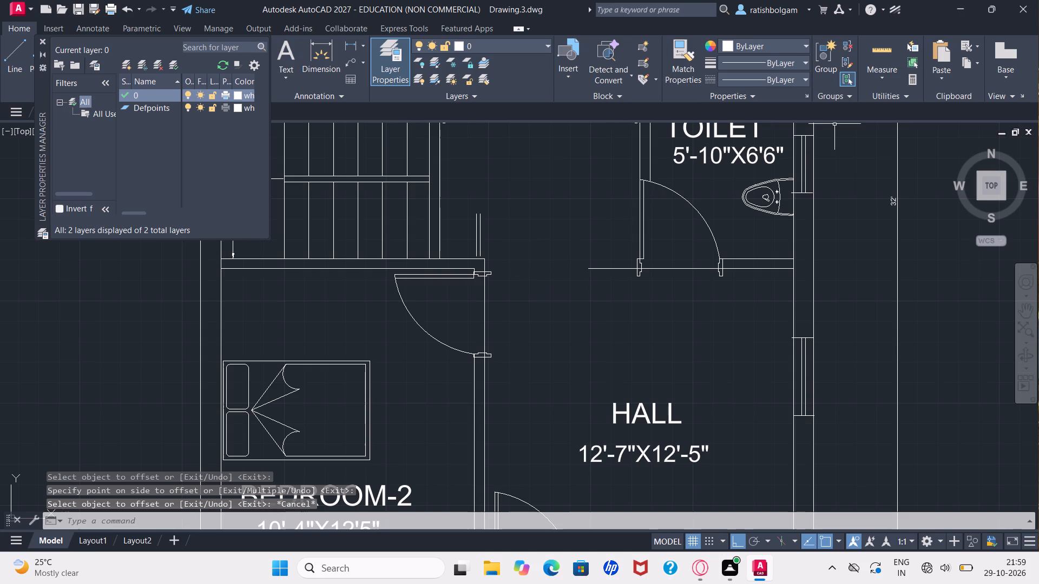
Quick-measure the passage again between the short vertical lines and the toilet's west wall.
drag(882, 48, 883, 72)
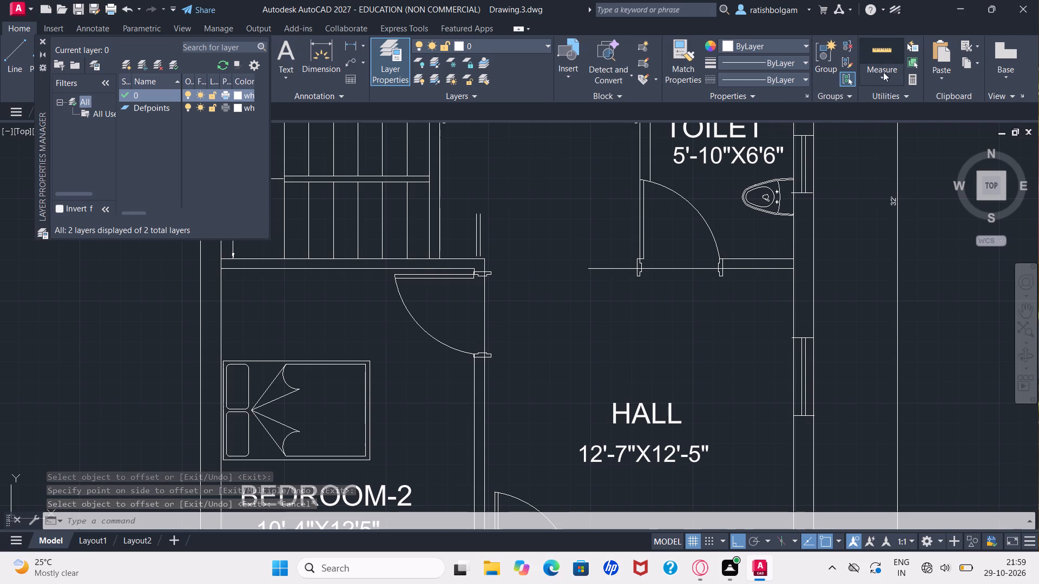
drag(883, 72, 874, 51)
drag(874, 51, 585, 209)
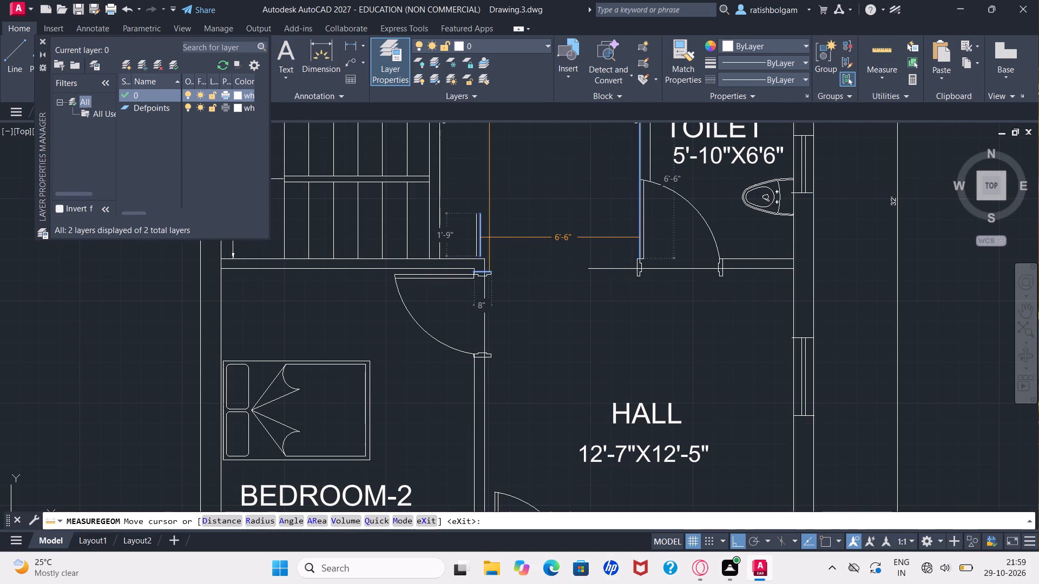
key(Escape)
Offset the eastern one of the two short vertical lines 2 inches eastward, in line with the Bedroom-2 wall face.
text(of)
key(Return)
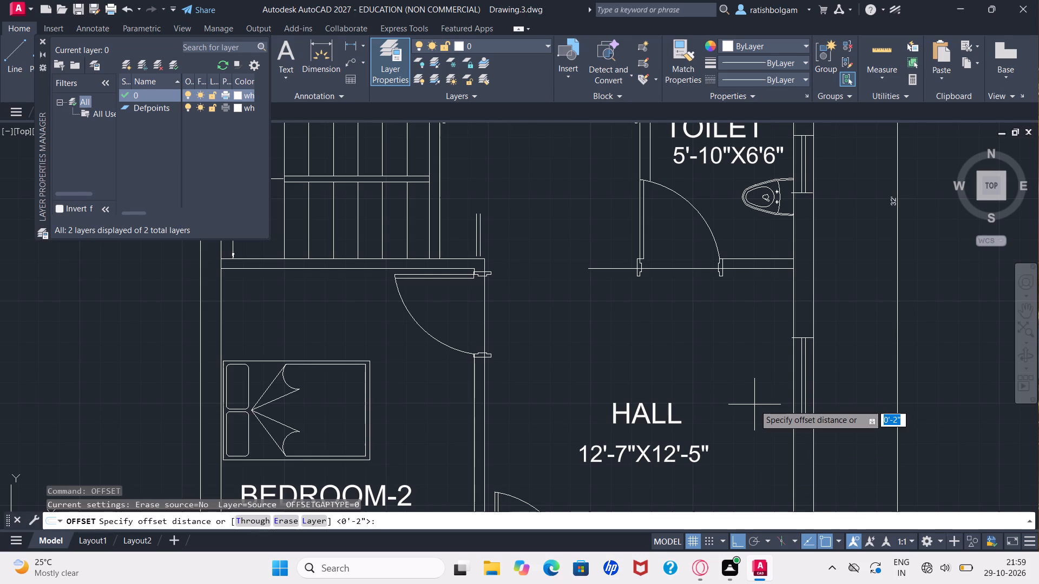
key(2)
key(shift+quotedbl)
key(Return)
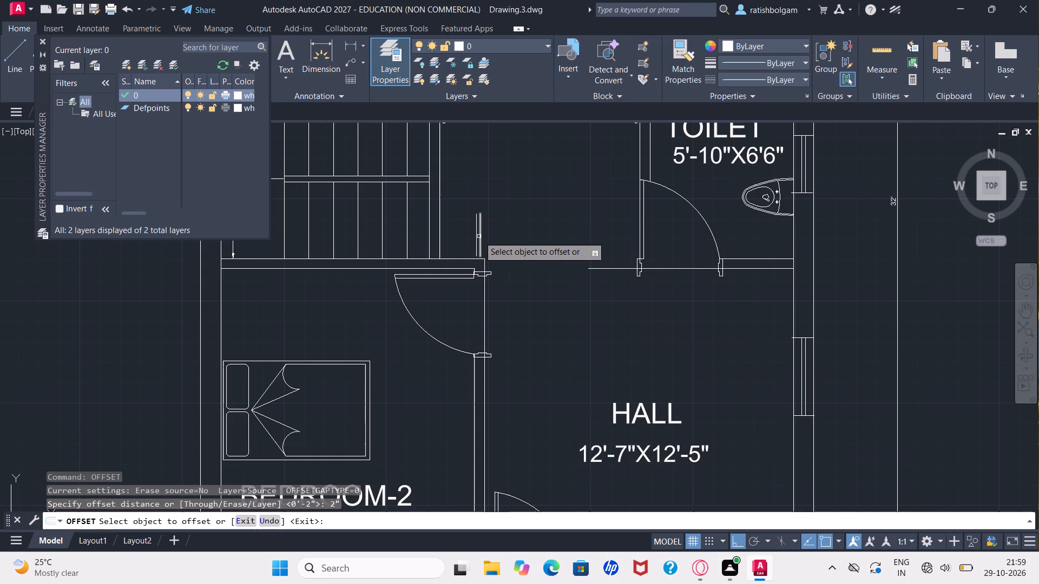
drag(479, 236, 502, 234)
click(502, 234)
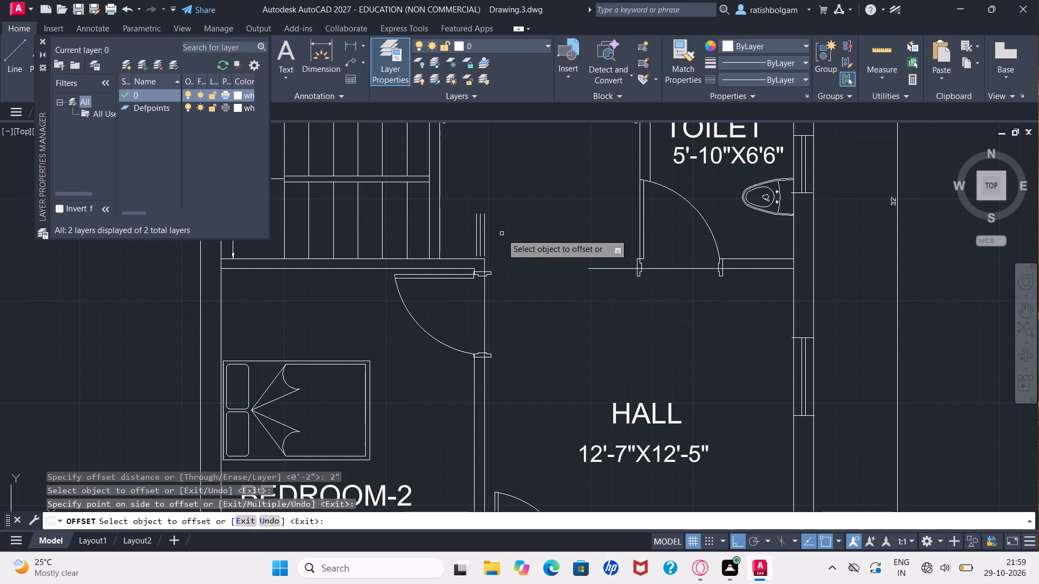
key(Escape)
Trim away the two western short vertical lines, keeping only the one aligned with the Bedroom-2 wall's hall-side face.
text(tr)
key(Return)
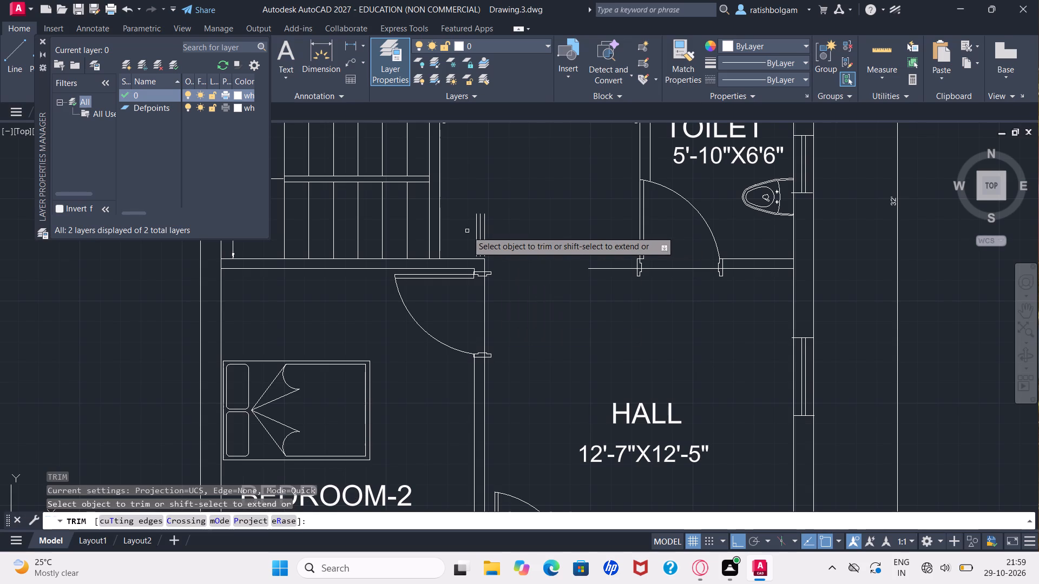
click(478, 230)
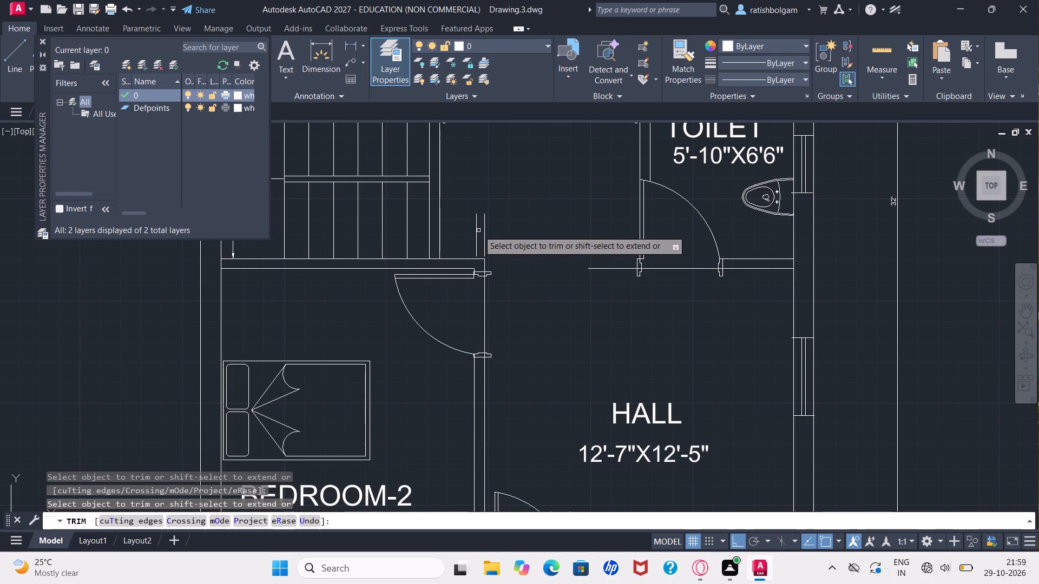
click(477, 231)
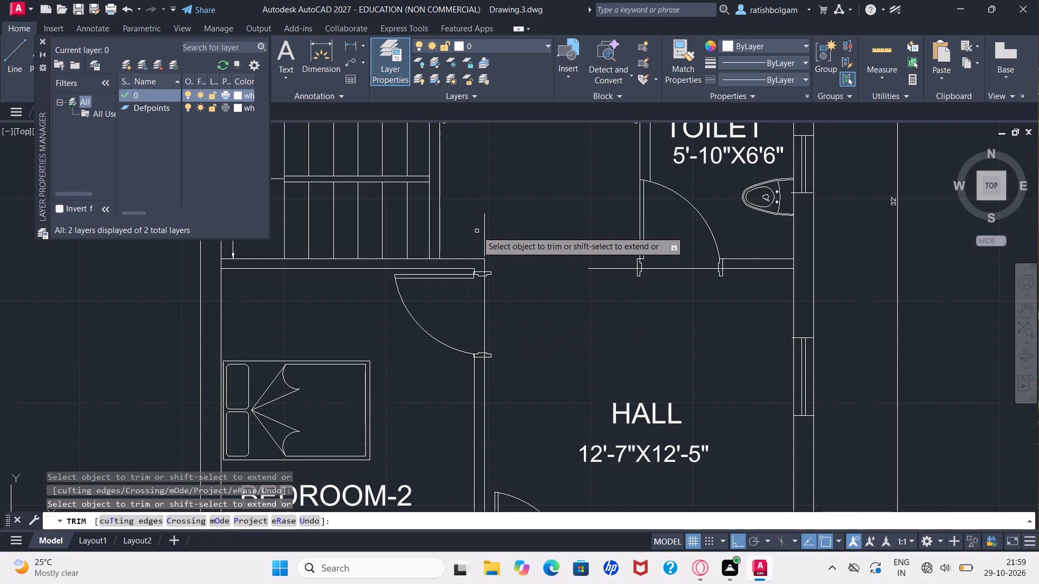
key(Escape)
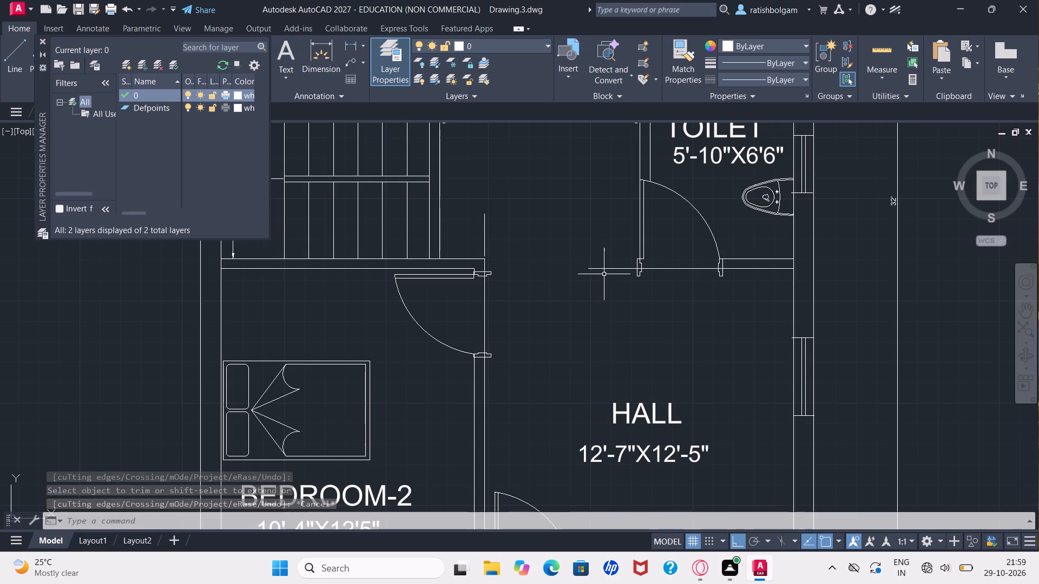
With object snap off, draw a wall stub outline west of the toilet door: about 5 inches up, then about 9 inches east to the frame.
key(l)
key(Return)
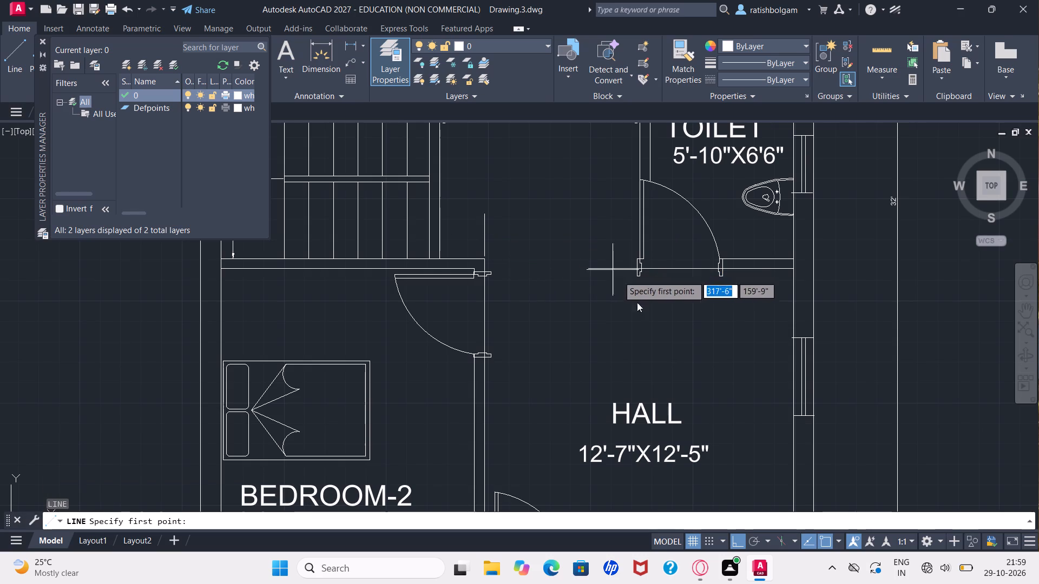
click(826, 540)
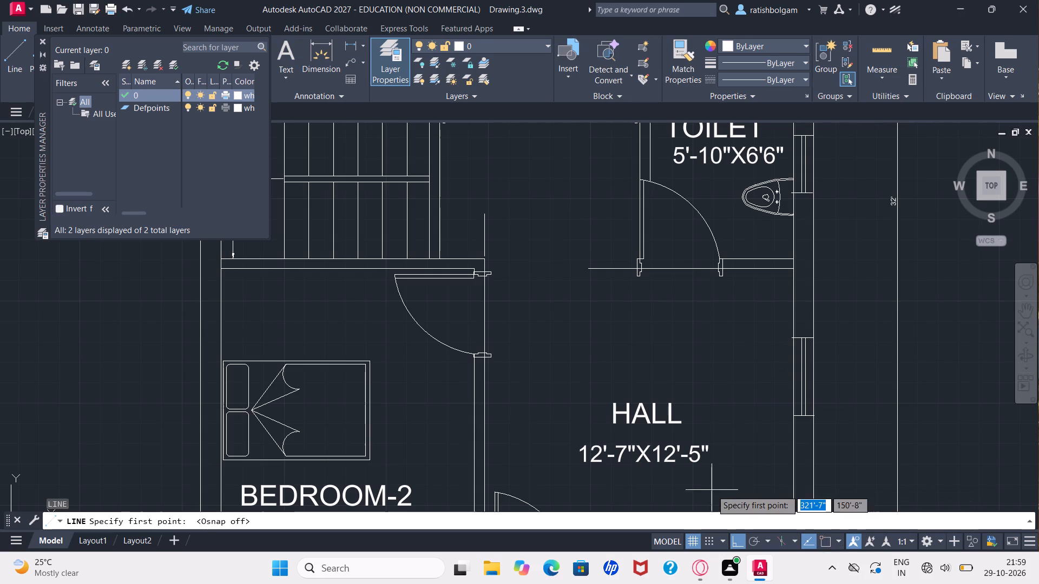
click(623, 269)
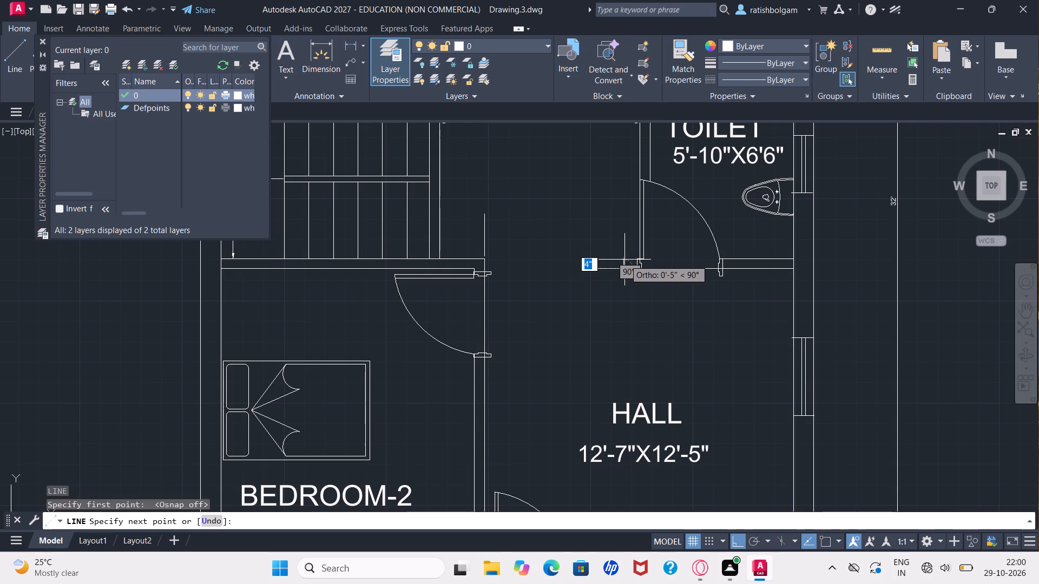
click(626, 260)
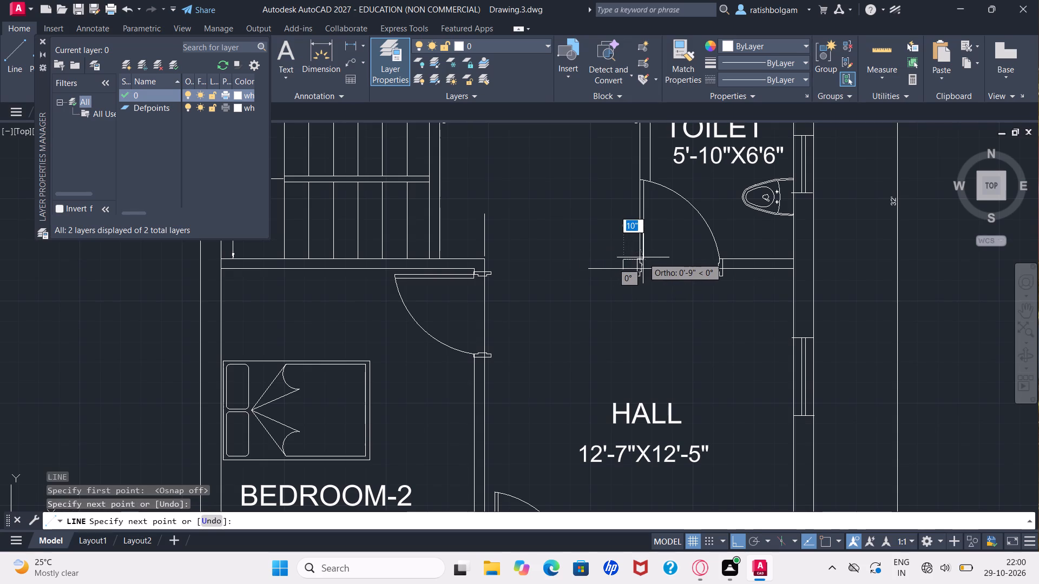
click(643, 257)
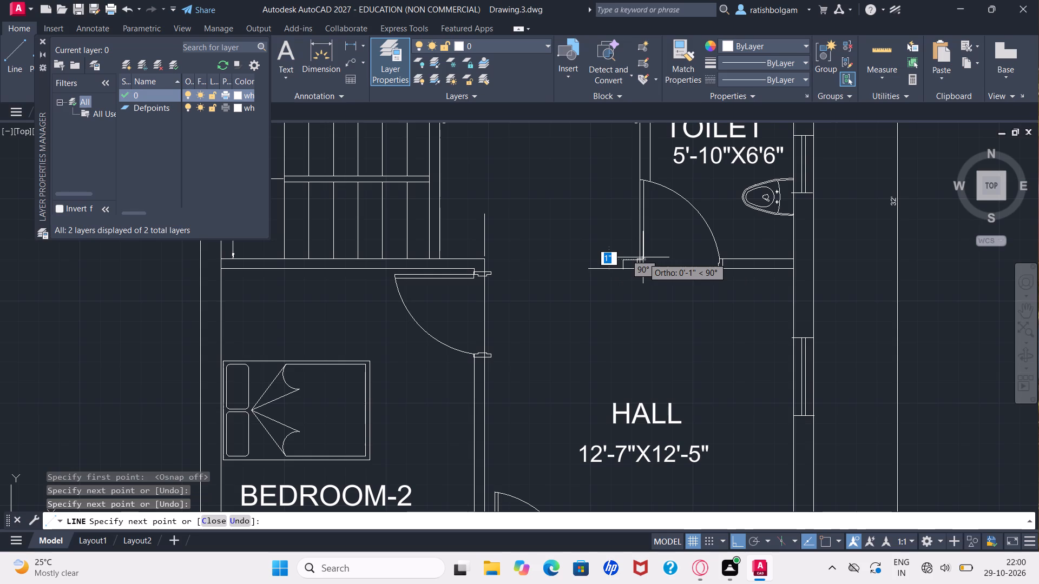
key(Escape)
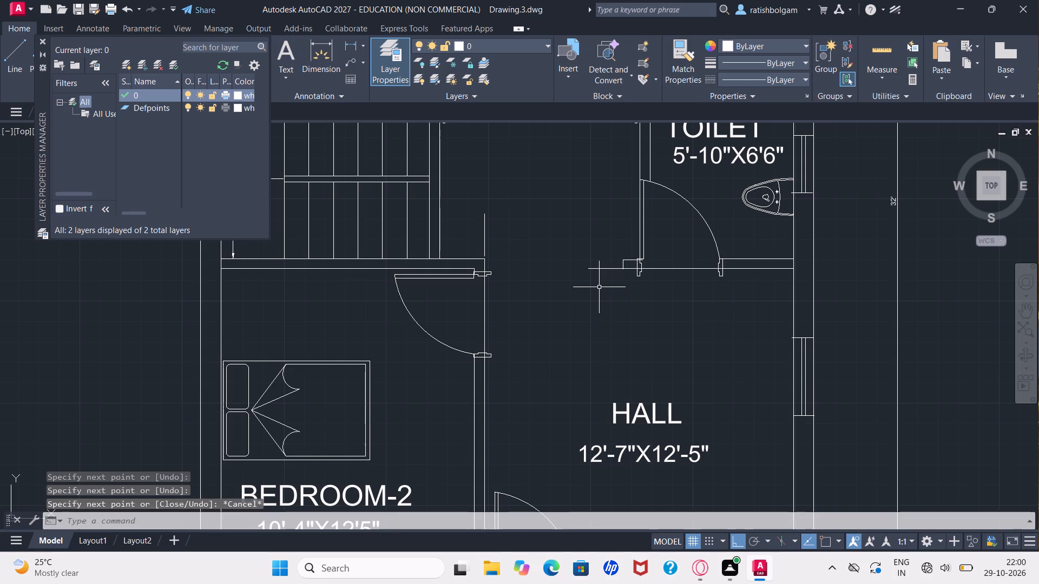
Trim the horizontal line's excess extending west of the new wall stub into the passage opening.
text(tr)
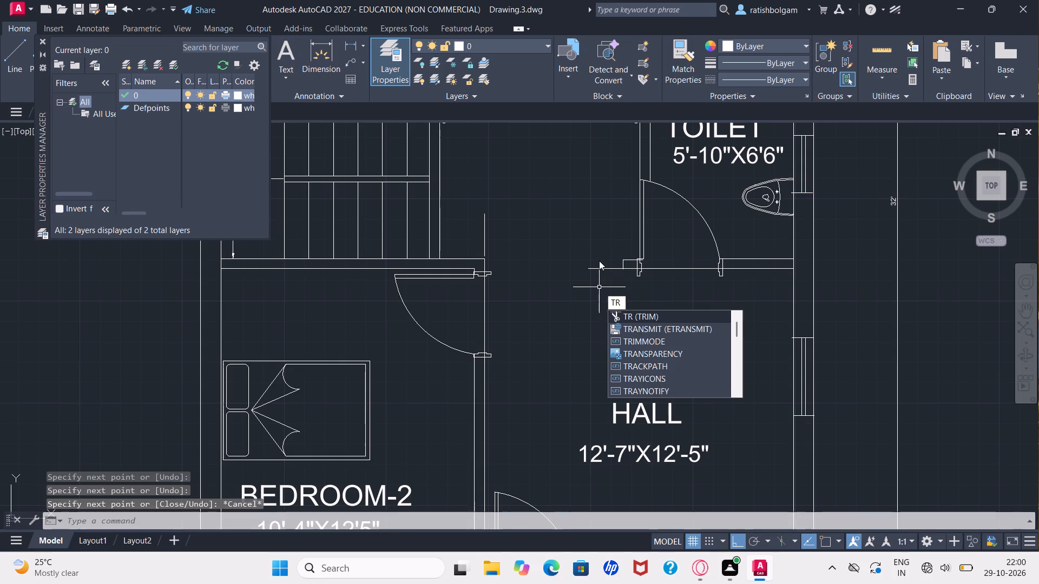
key(Return)
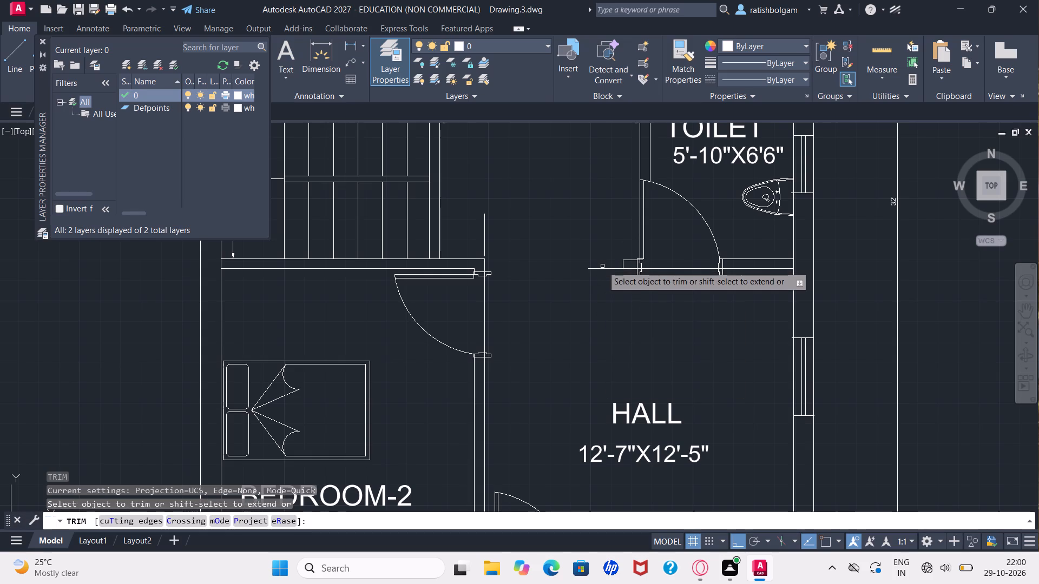
click(602, 268)
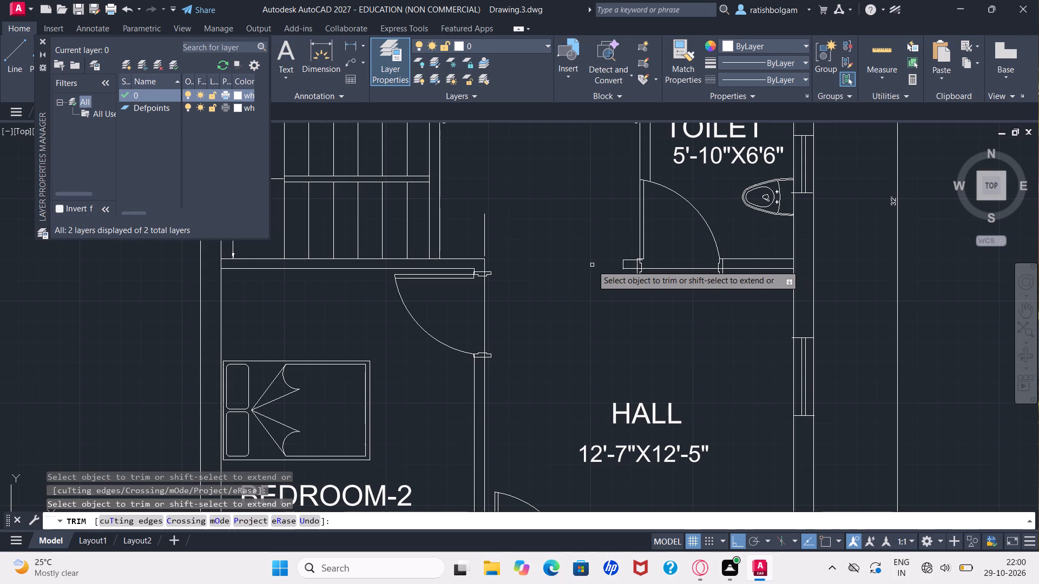
key(Escape)
key(Escape)
key(Escape)
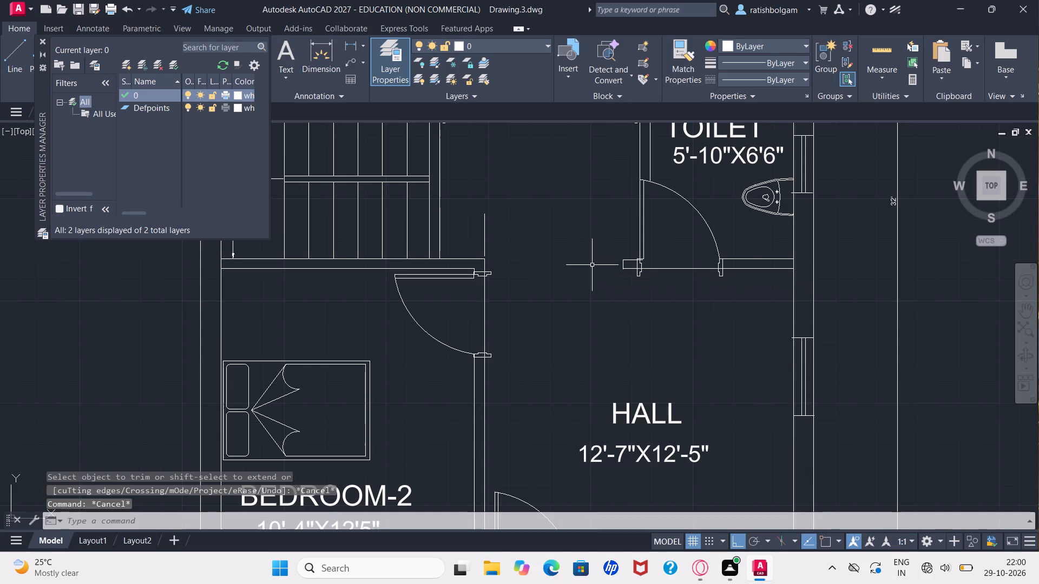
Dimension the passage width from the toilet's western wall line to the short vertical line in line with the Bedroom-2 wall face.
key(d)
text(im)
key(Return)
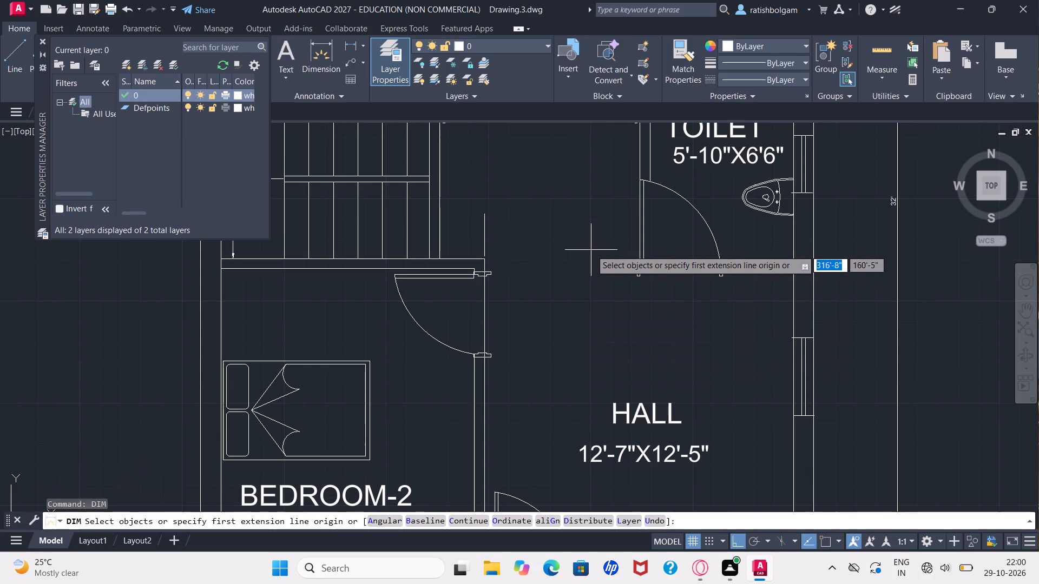
click(639, 235)
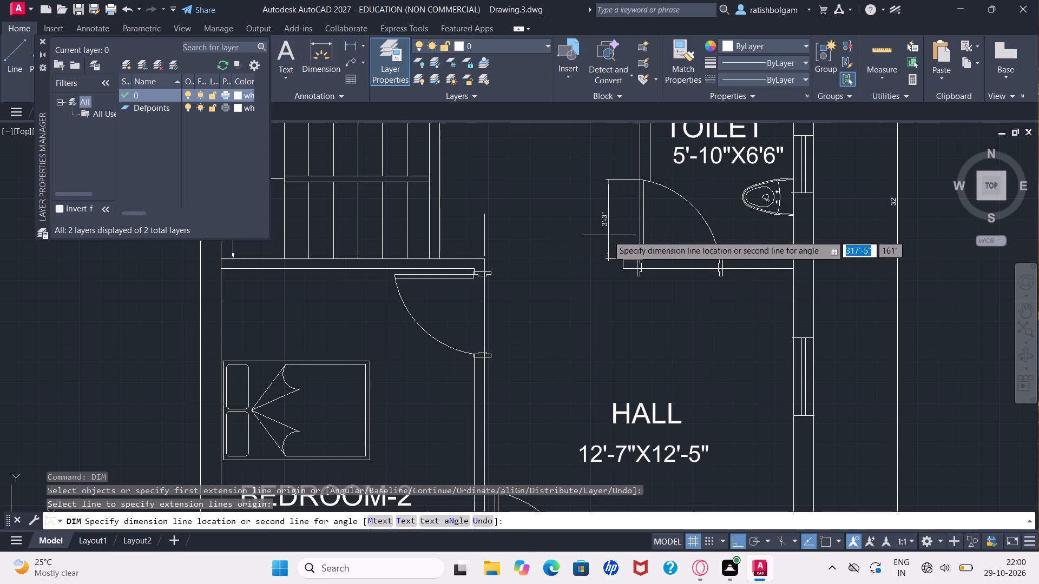
click(483, 227)
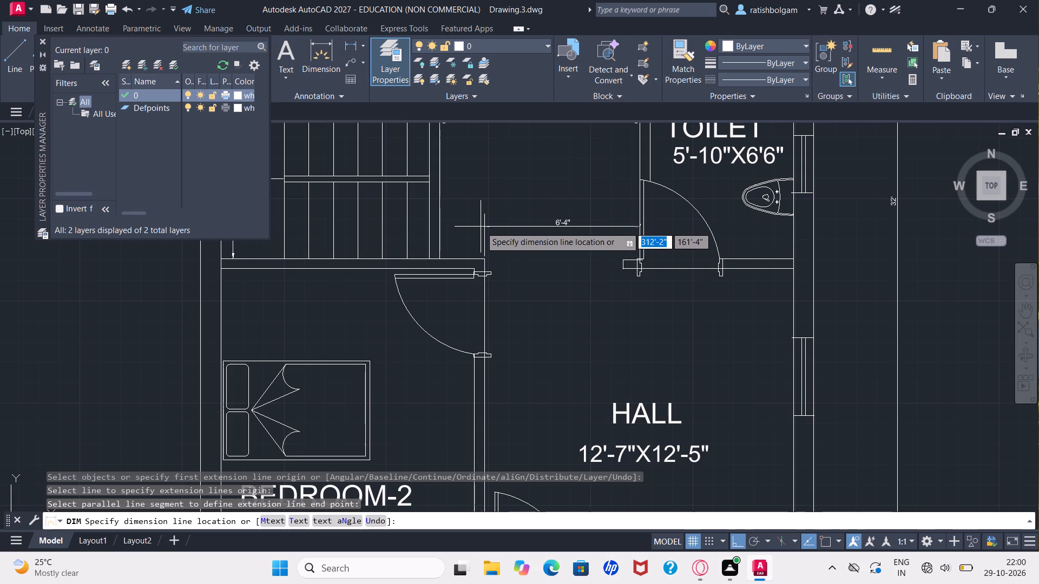
click(481, 227)
key(Escape)
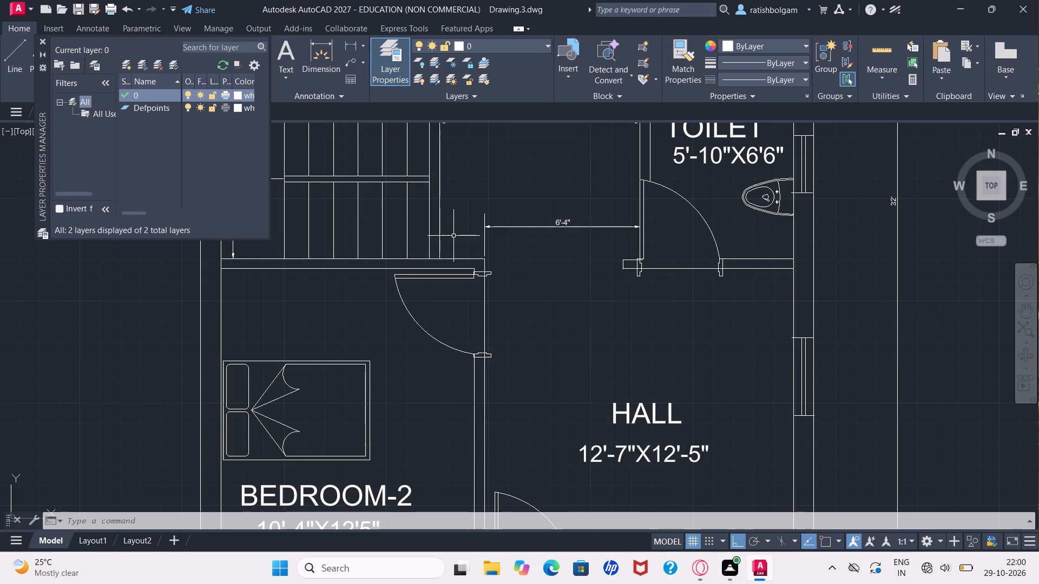
Delete the short vertical line above the Bedroom-2 wall corner at the passage dimension's western end.
click(484, 238)
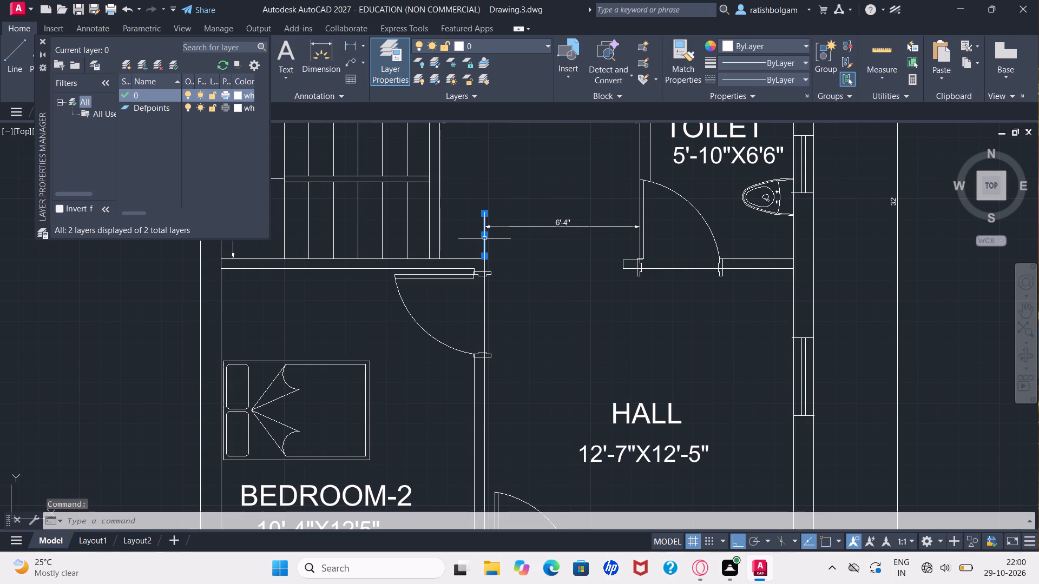
key(Delete)
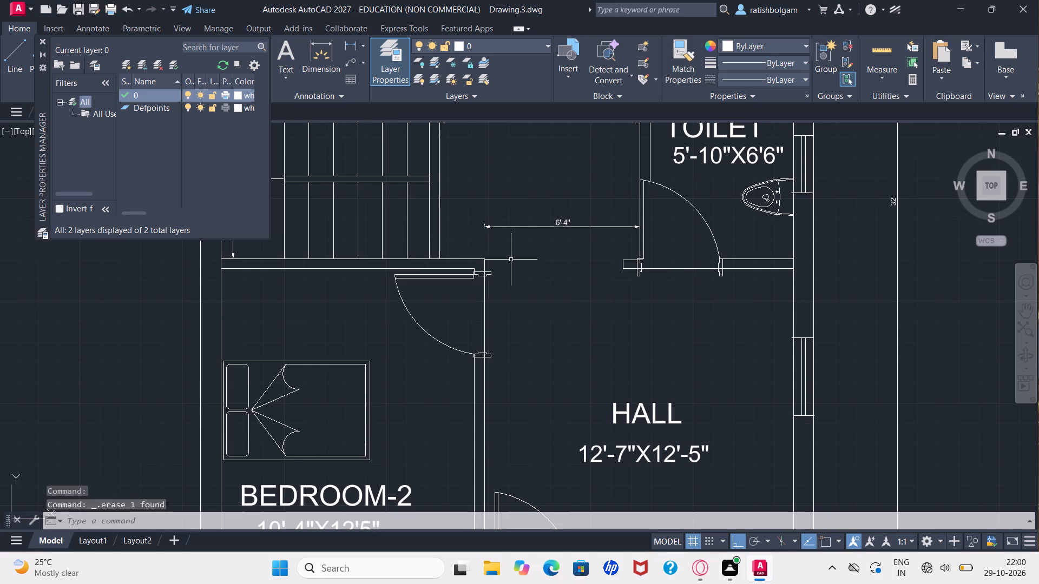
Examine the passage dimension's western end against the Bedroom-2 wall corner, and its place in the overall plan.
ctrl+scroll(490, 241, up, 2)
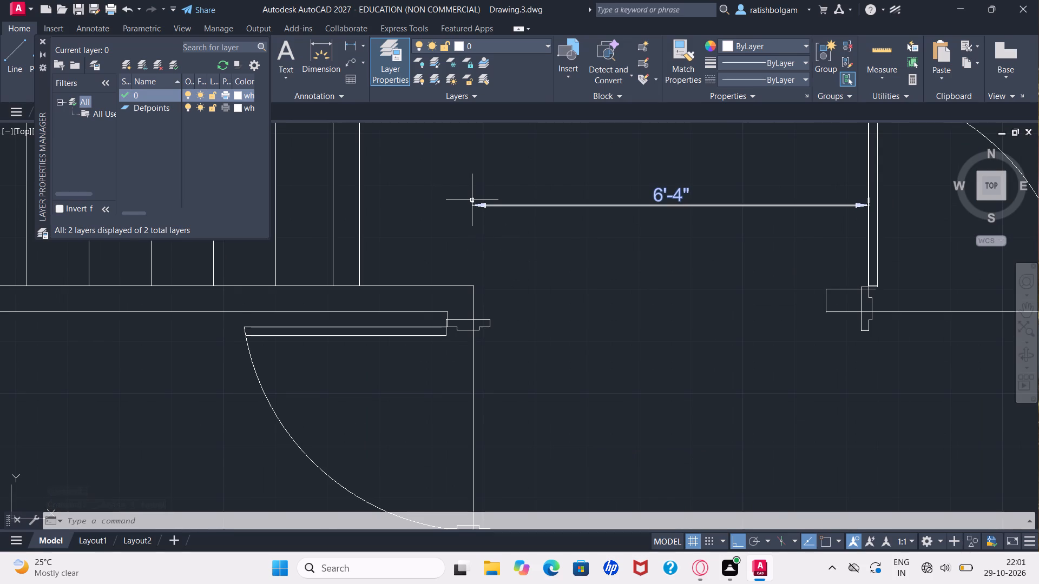
ctrl+scroll(472, 201, up, 2)
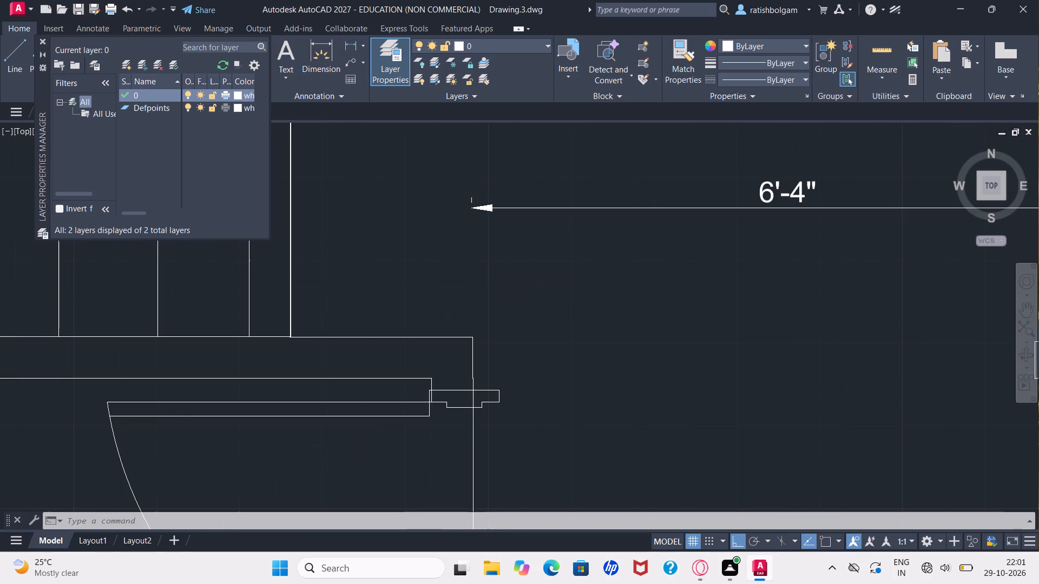
click(469, 199)
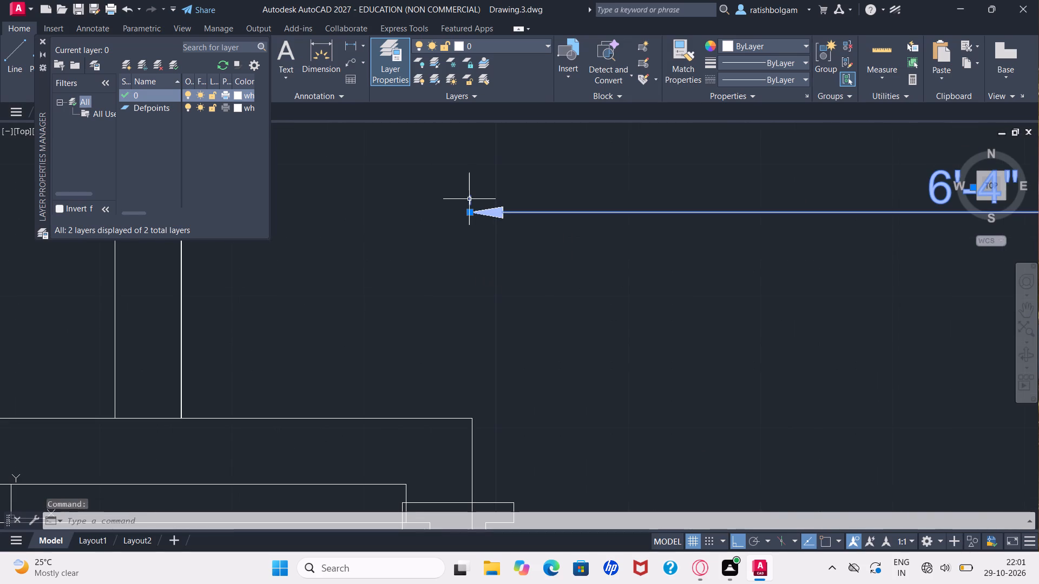
ctrl+scroll(469, 199, down, 5)
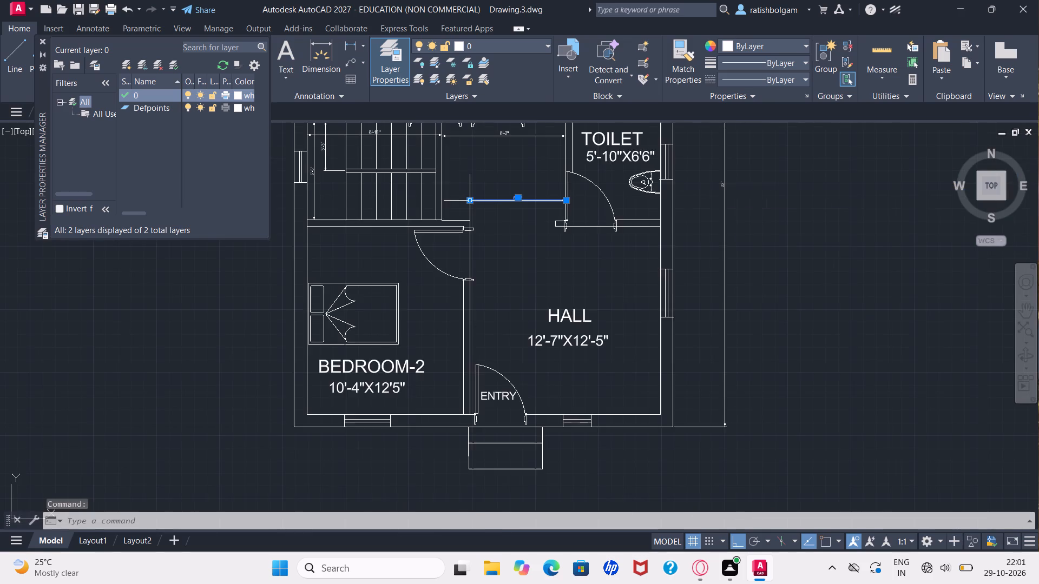
ctrl+scroll(469, 199, down, 1)
click(505, 230)
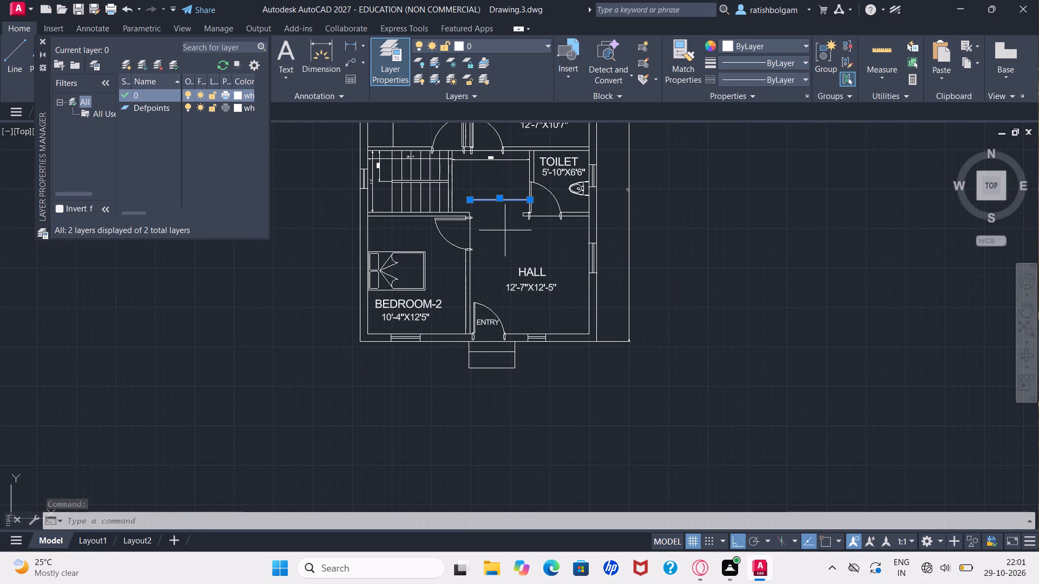
key(Escape)
key(Escape)
key(Escape)
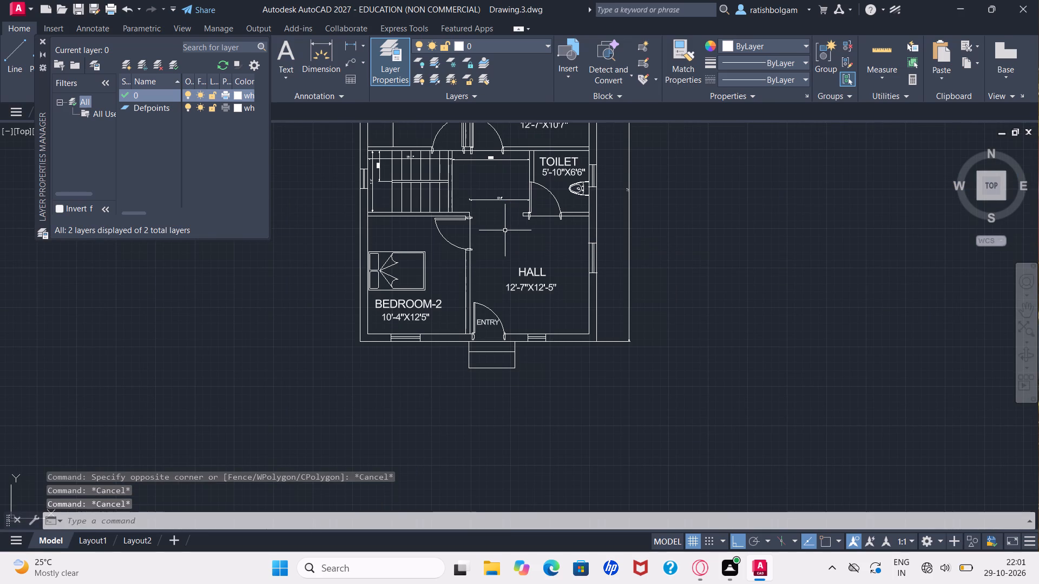
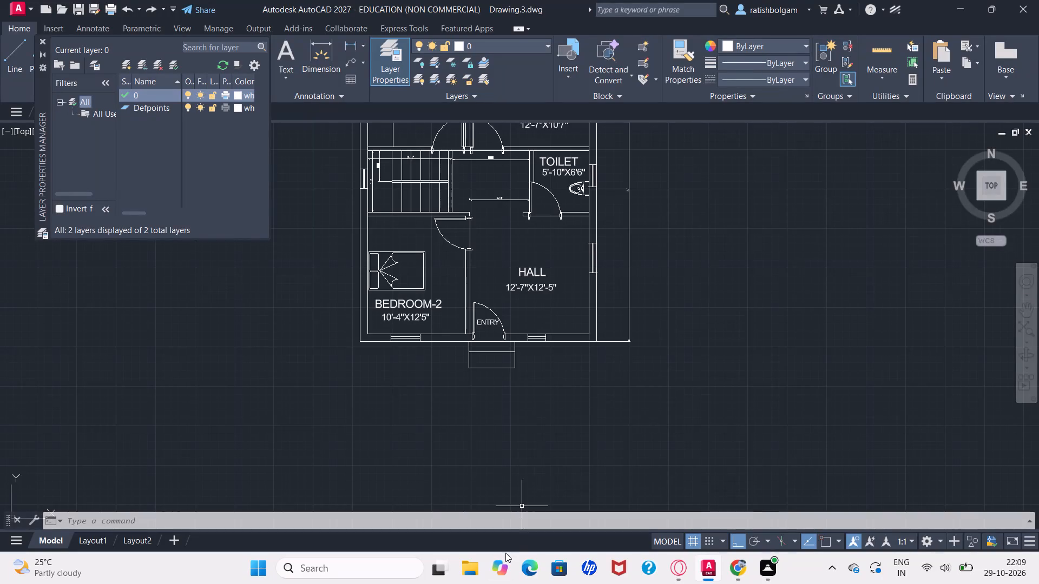
Open the 04-01-cad-blocks-net-kitchen-sink drawing from its archive in the Downloads folder as read-only, and close the layer properties palette.
click(471, 566)
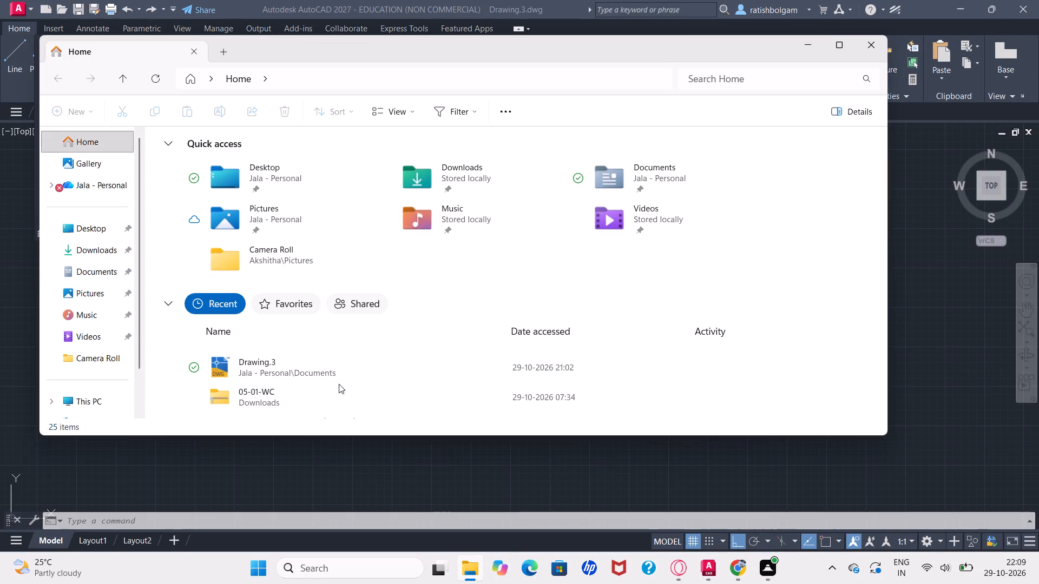
click(104, 254)
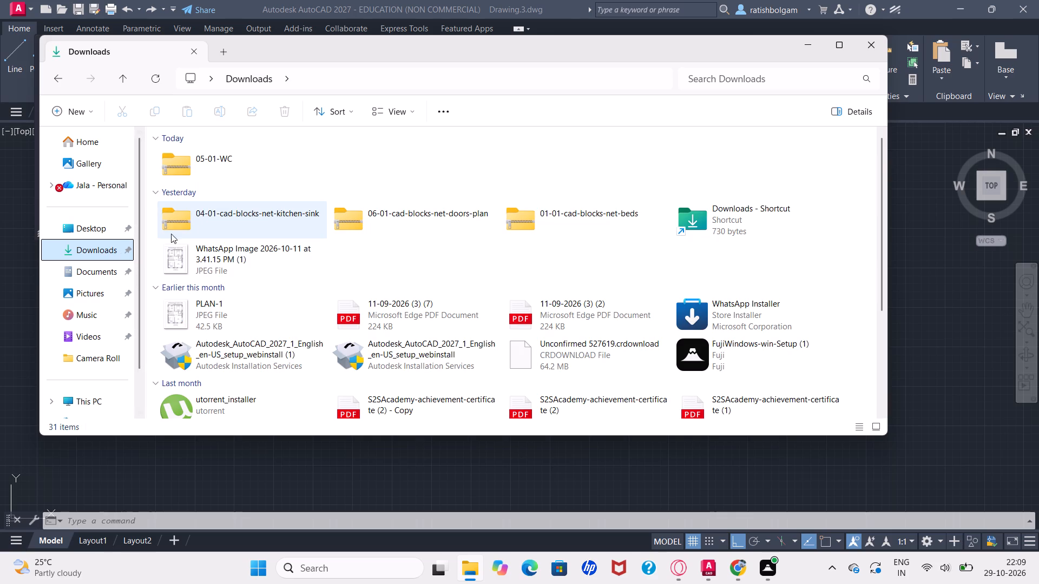
click(218, 211)
triple_click(218, 211)
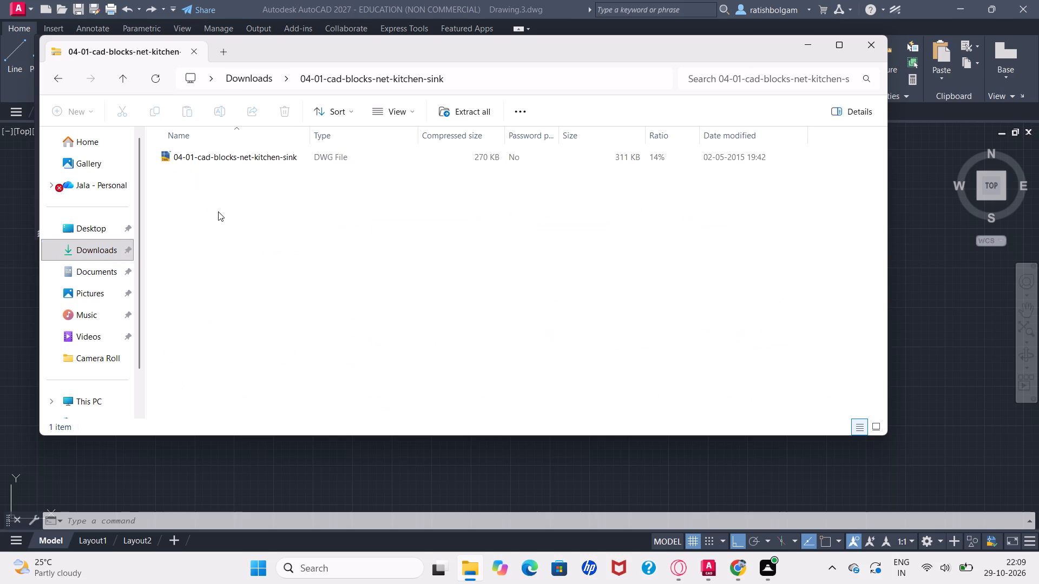
double_click(211, 158)
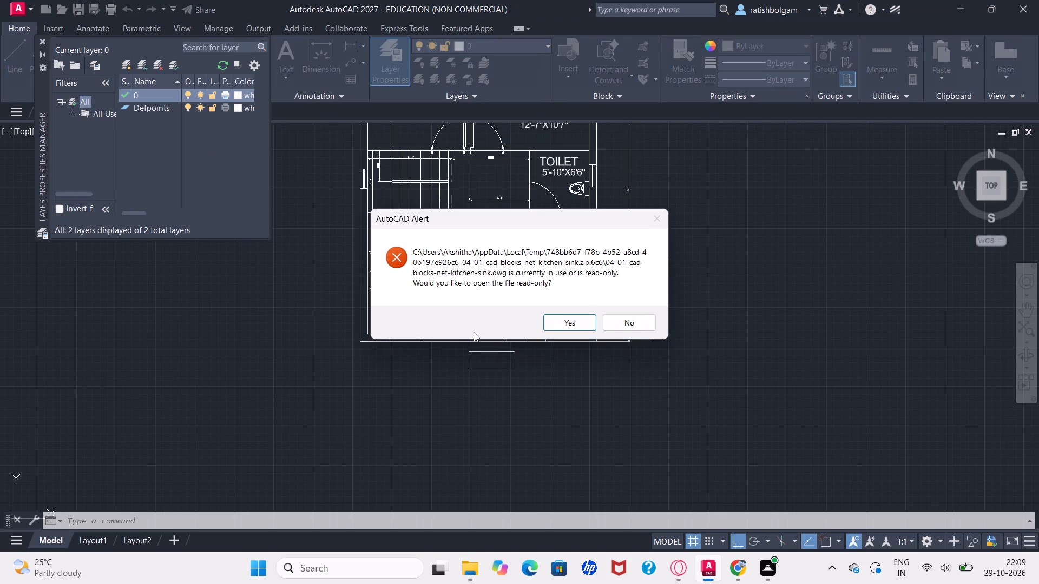
click(568, 320)
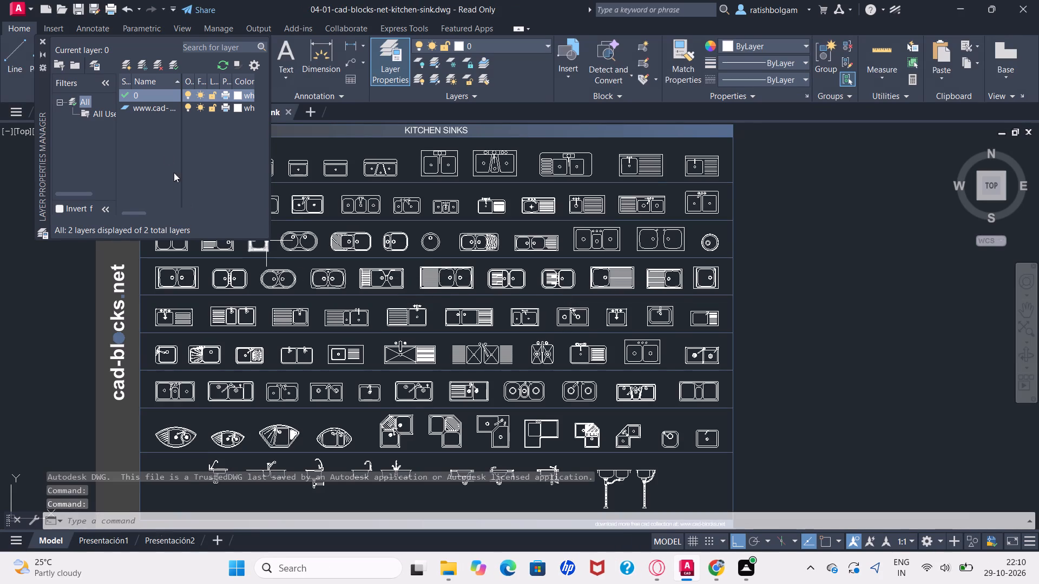
click(41, 39)
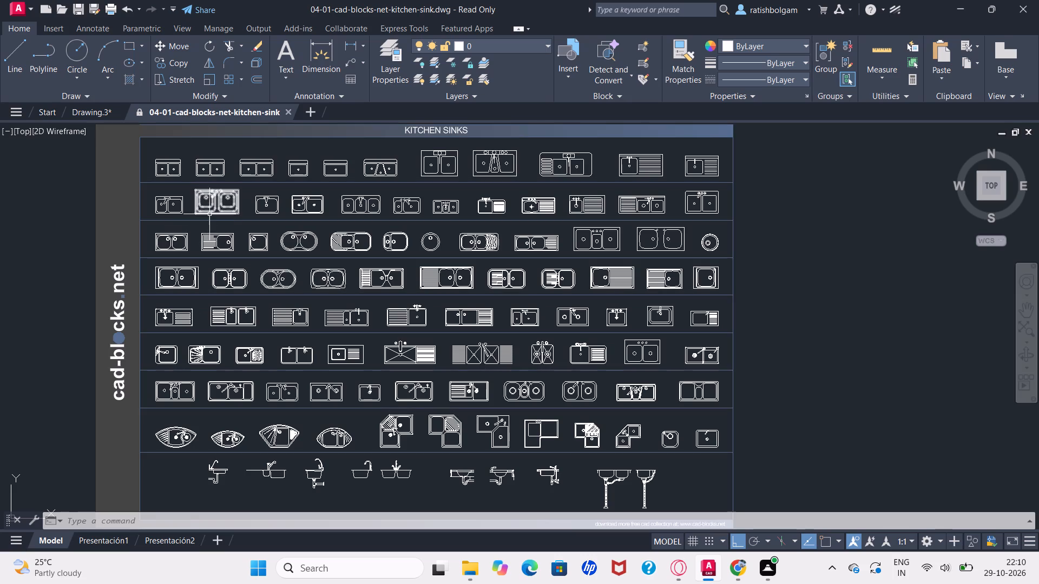
Copy the third double-bowl sink of the first row into Drawing.3, placing it in the empty area north-east of the floor plan.
click(260, 174)
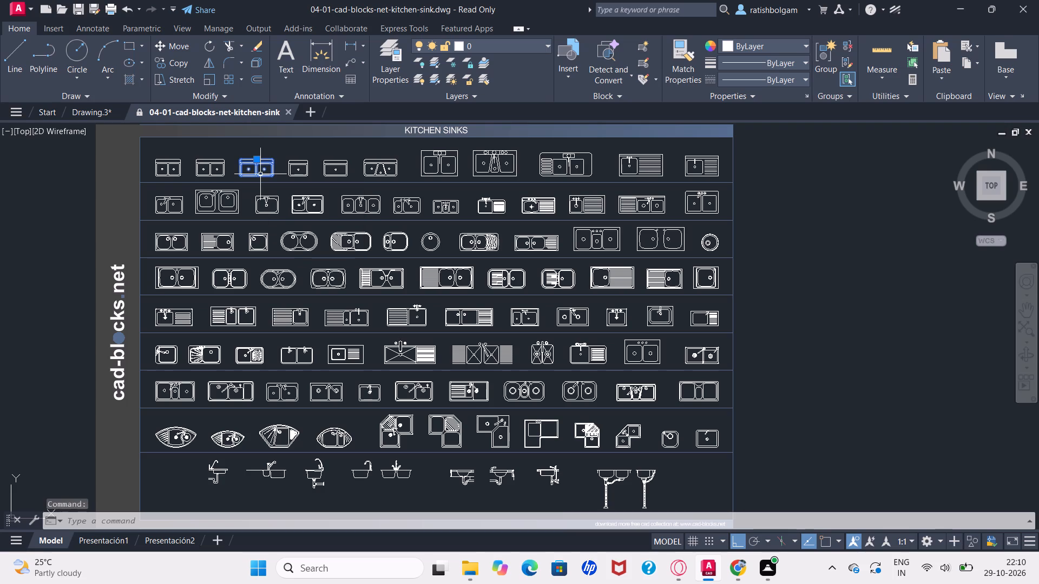
key(ctrl+c)
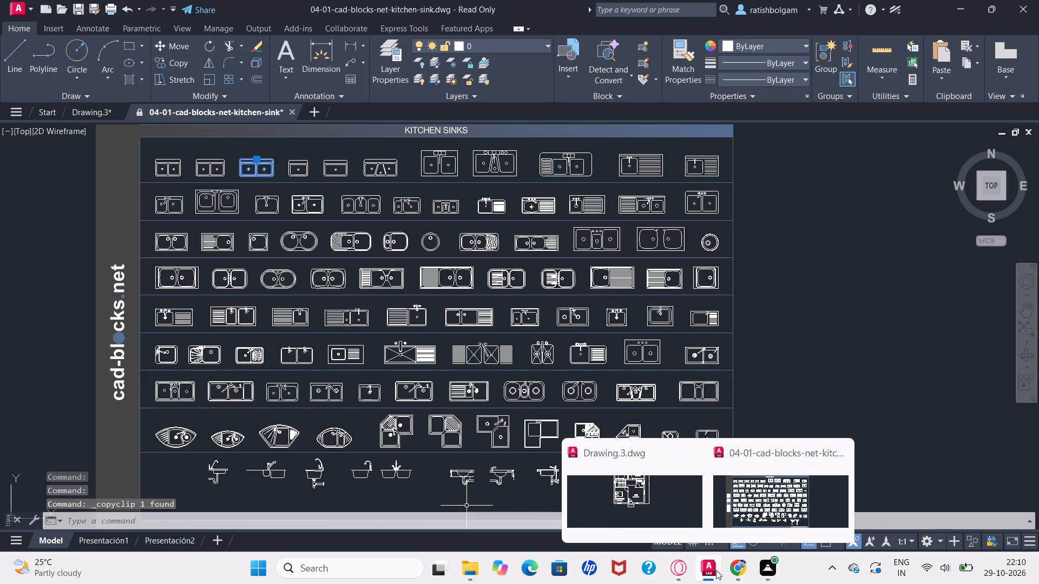
click(649, 485)
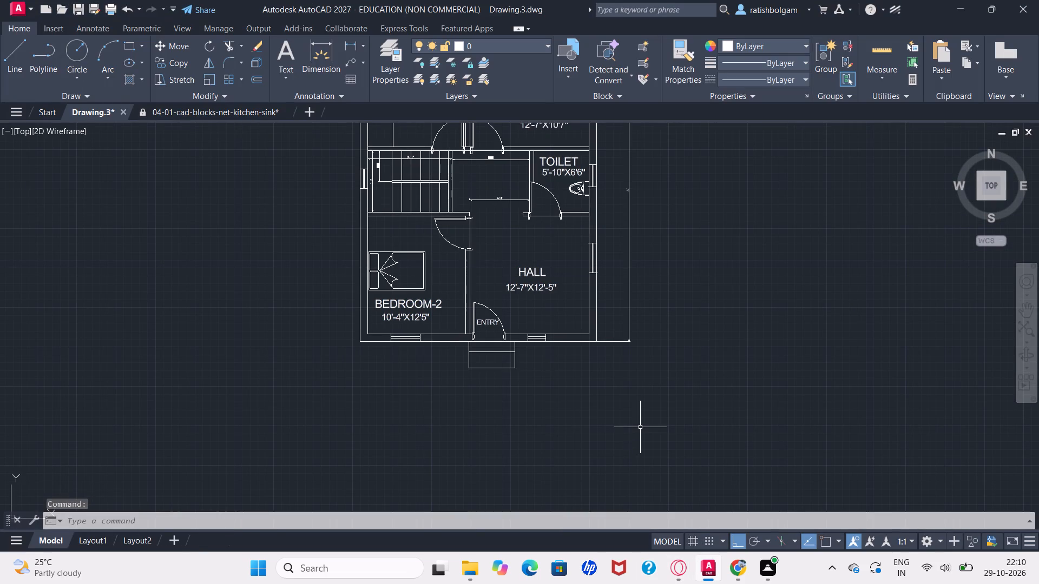
key(ctrl+v)
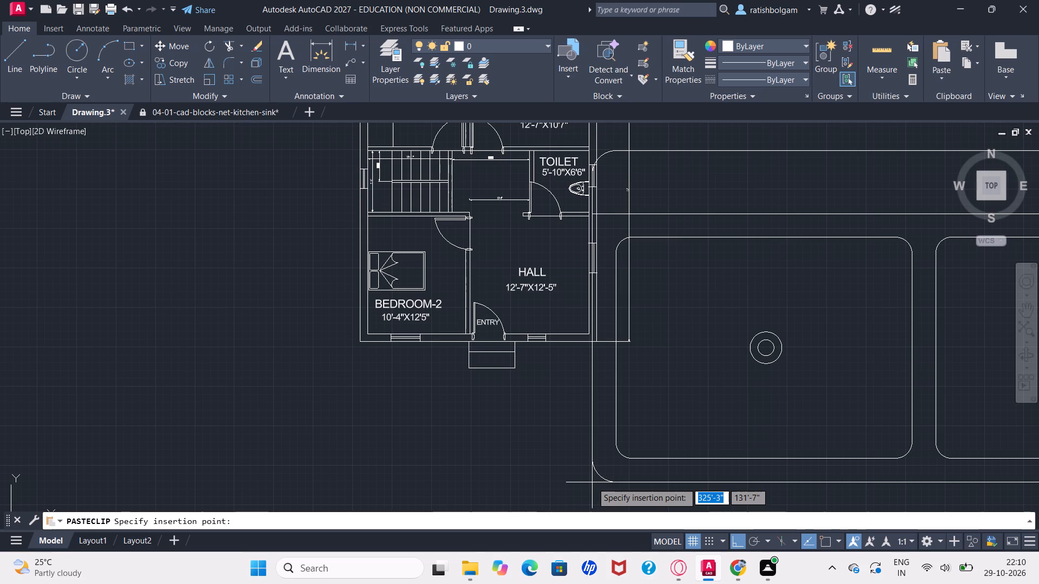
ctrl+scroll(592, 482, down, 4)
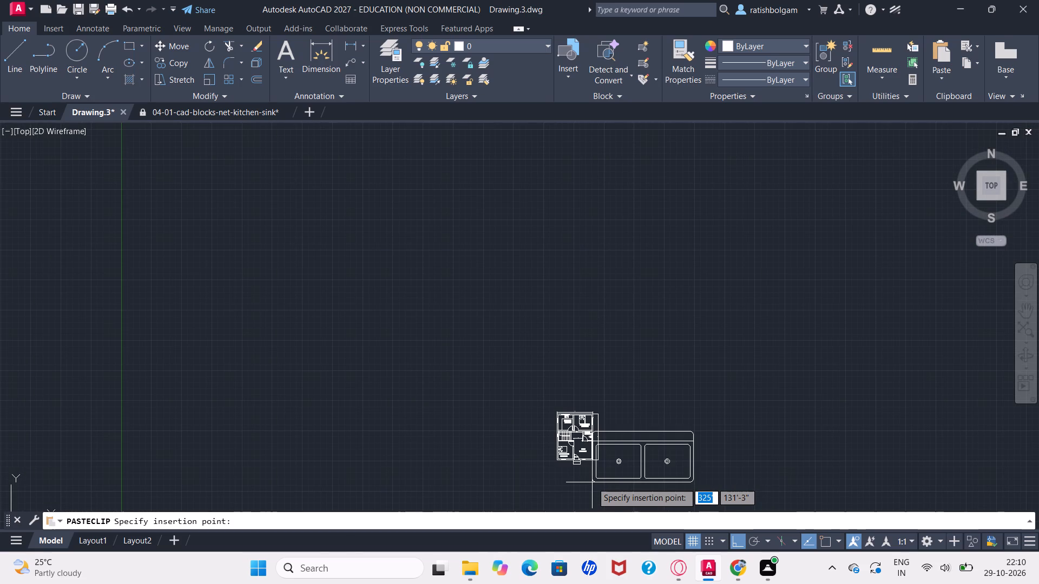
click(624, 361)
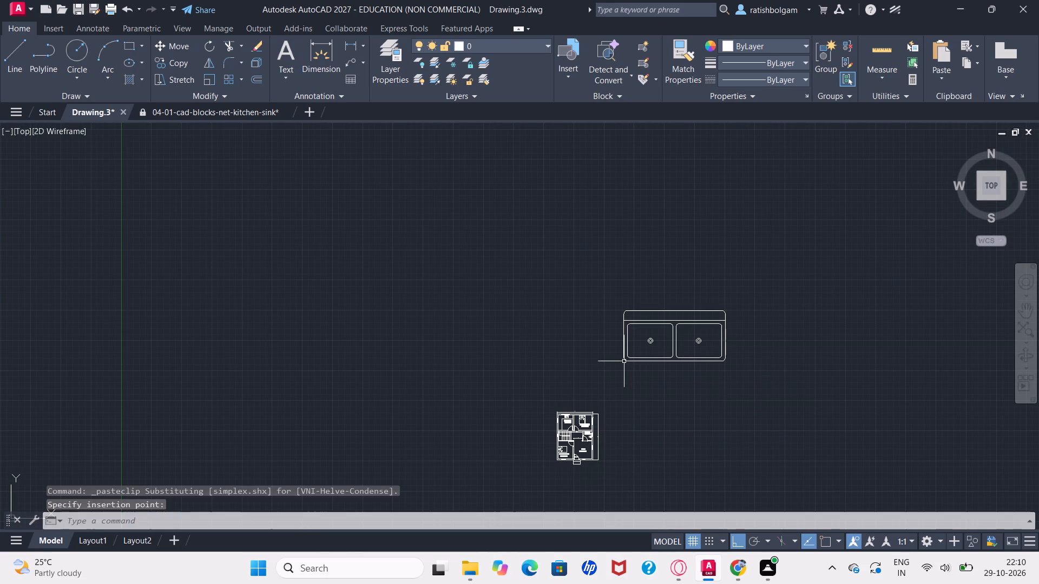
Scale the pasted double-bowl sink down freehand to suit the floor plan, using a base point near its western edge.
text(sc)
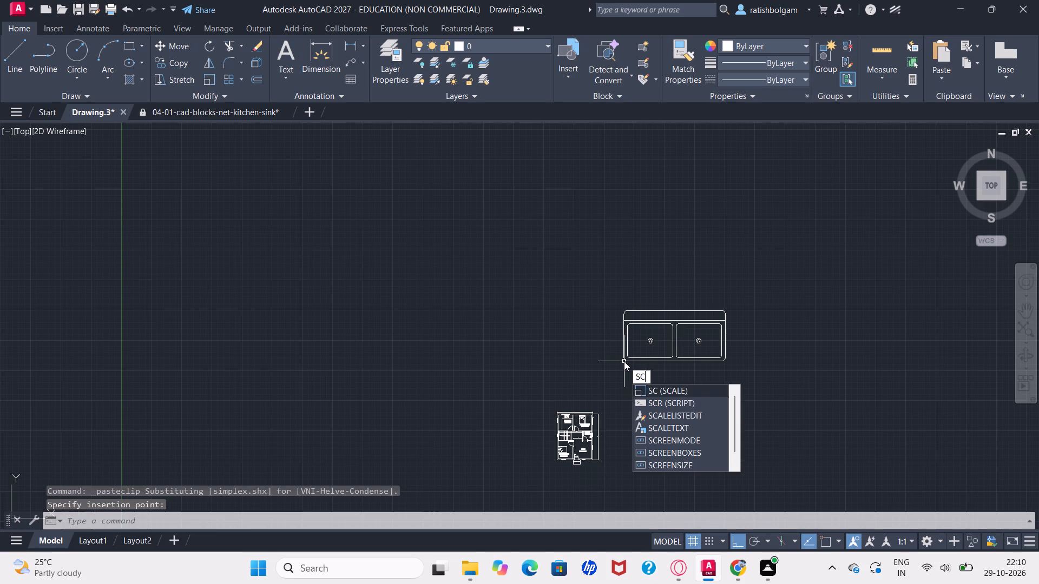
key(Return)
click(624, 361)
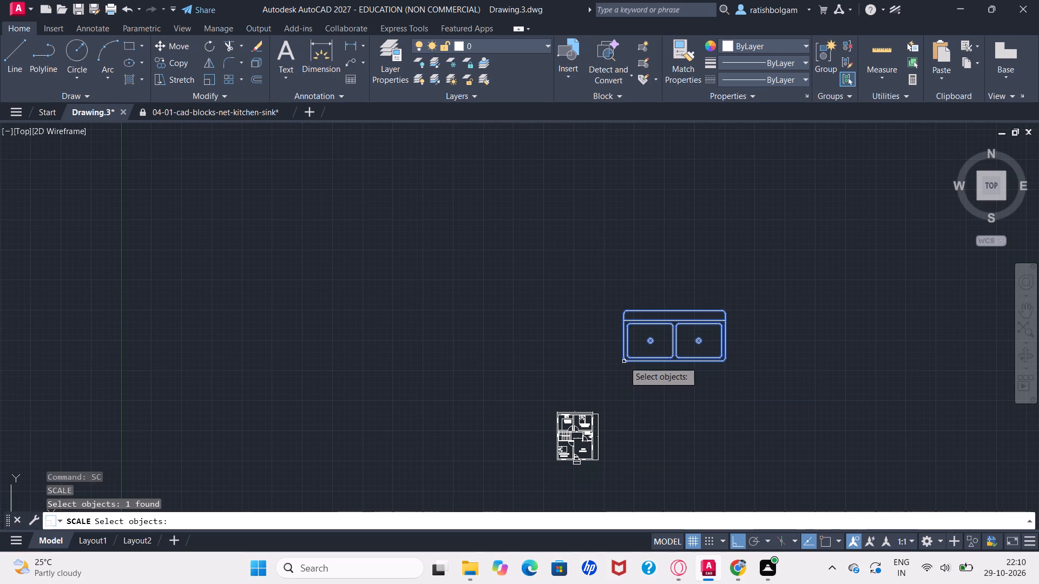
key(Return)
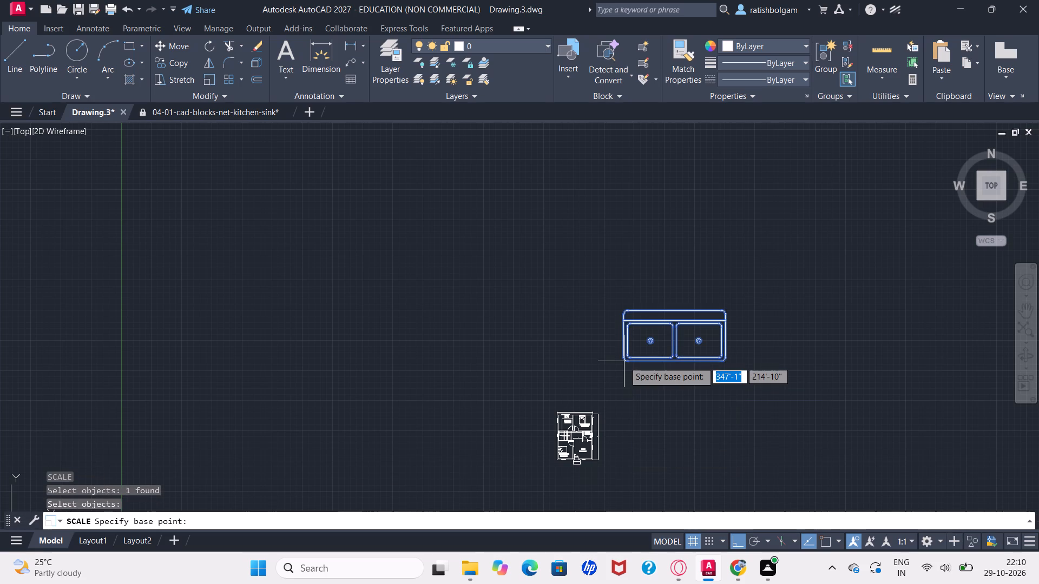
double_click(624, 361)
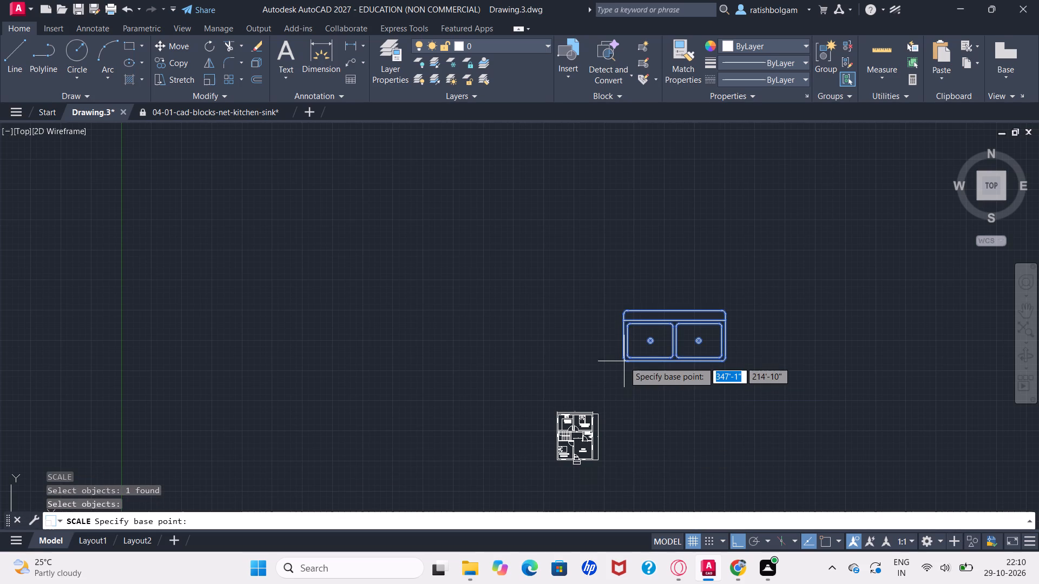
click(627, 341)
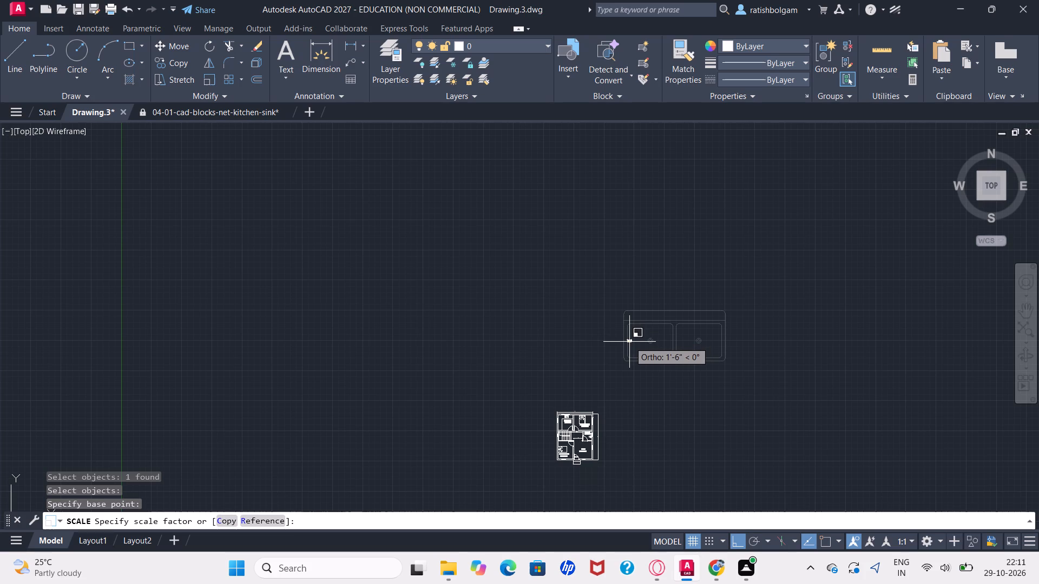
click(629, 342)
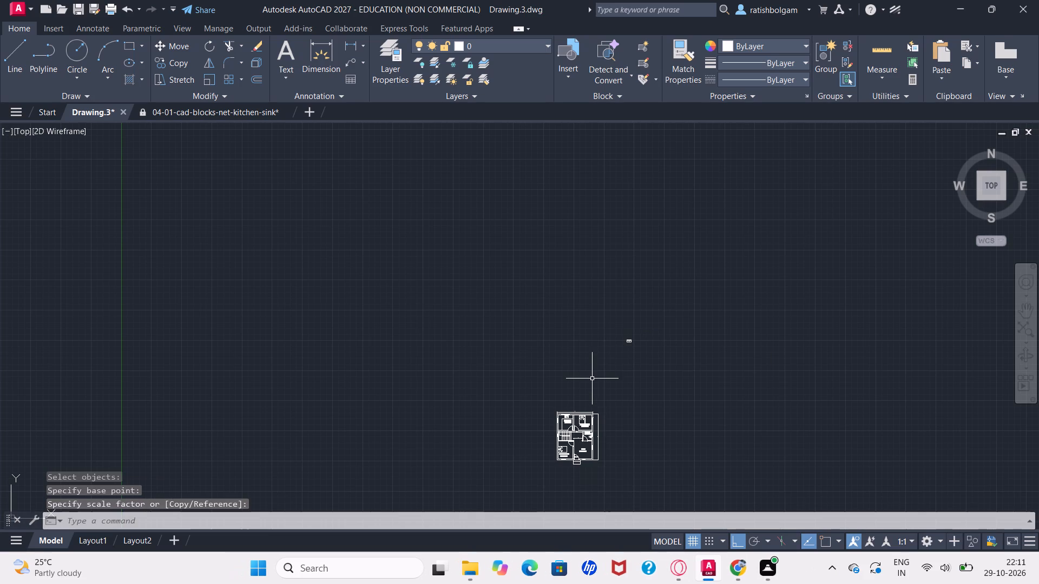
Copy the scaled-down double-bowl sink and place the copy outside the plan, just west of the kitchen.
key(p)
key(Return)
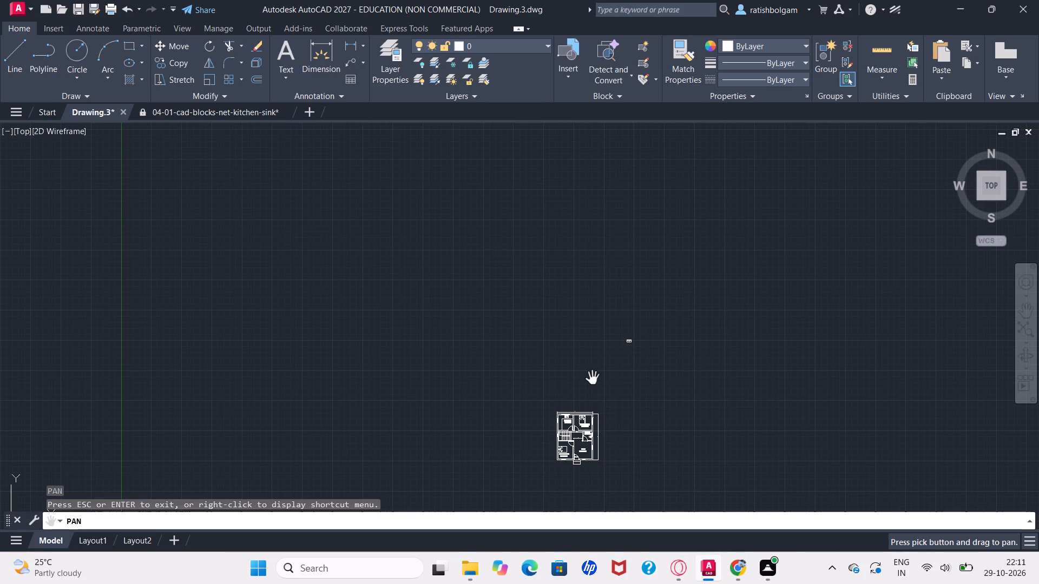
drag(578, 445, 564, 302)
key(BackSpace)
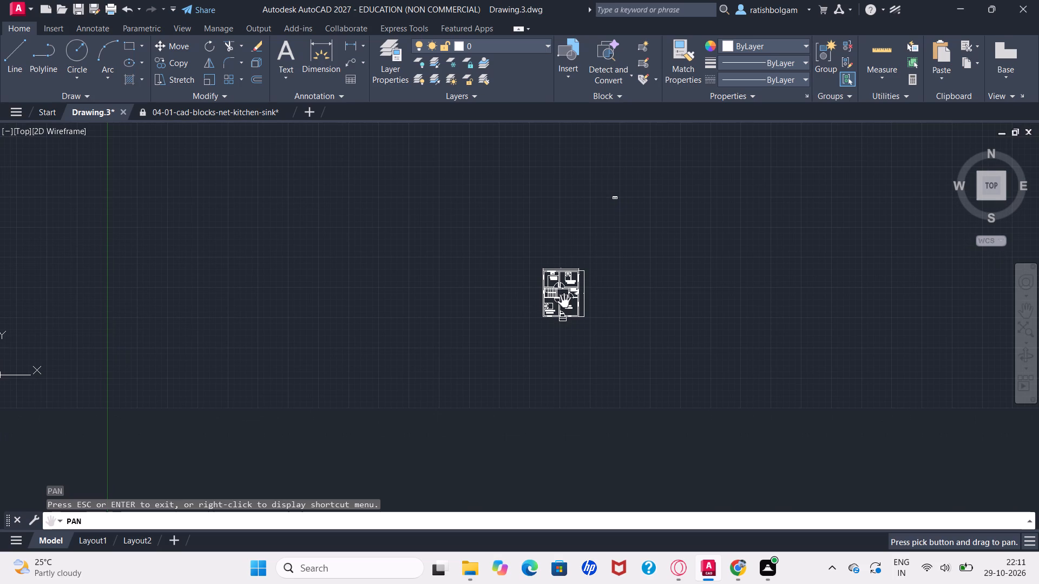
key(Escape)
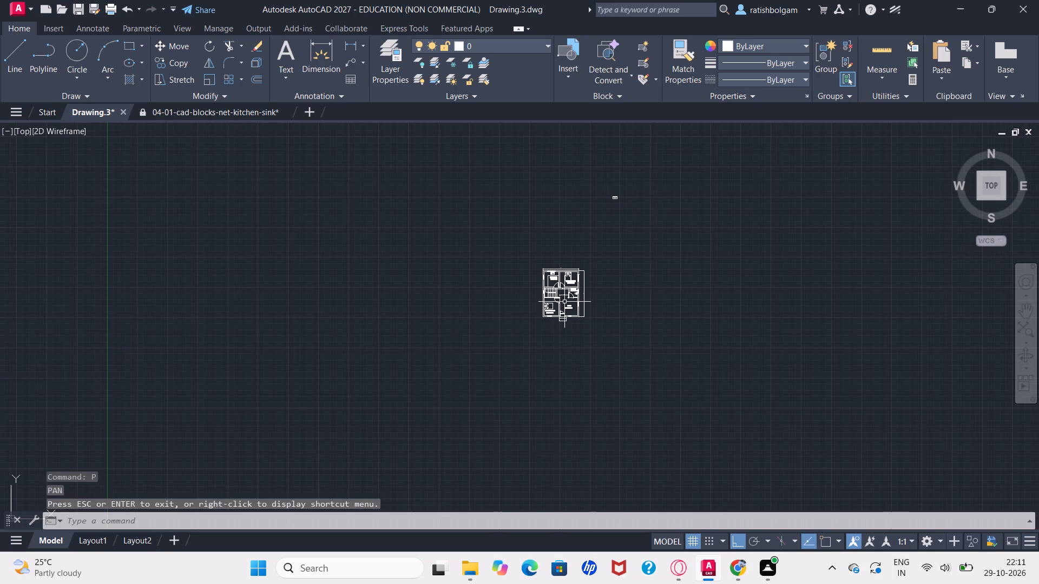
click(617, 200)
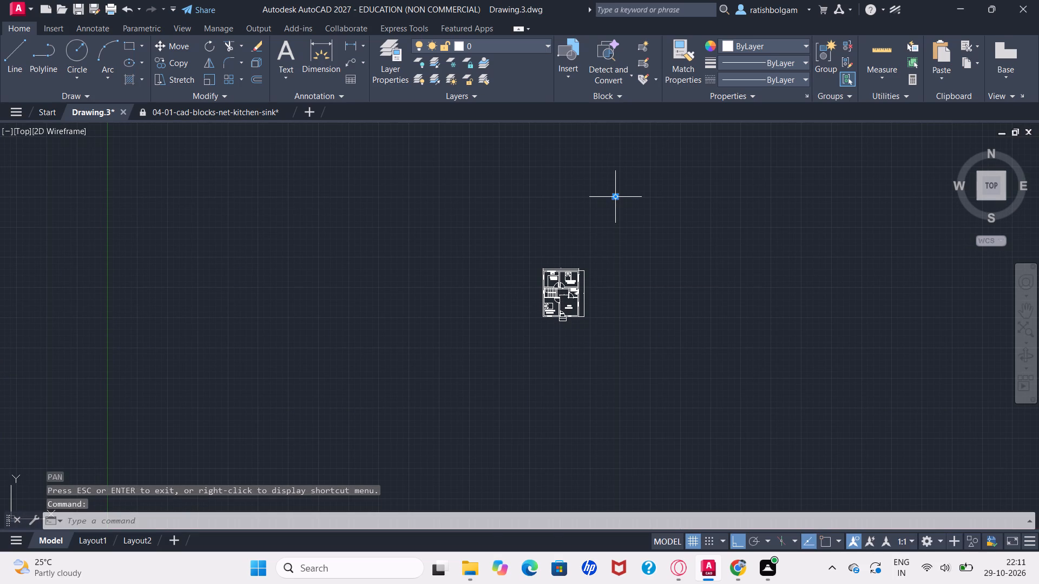
key(ctrl+c)
key(ctrl+v)
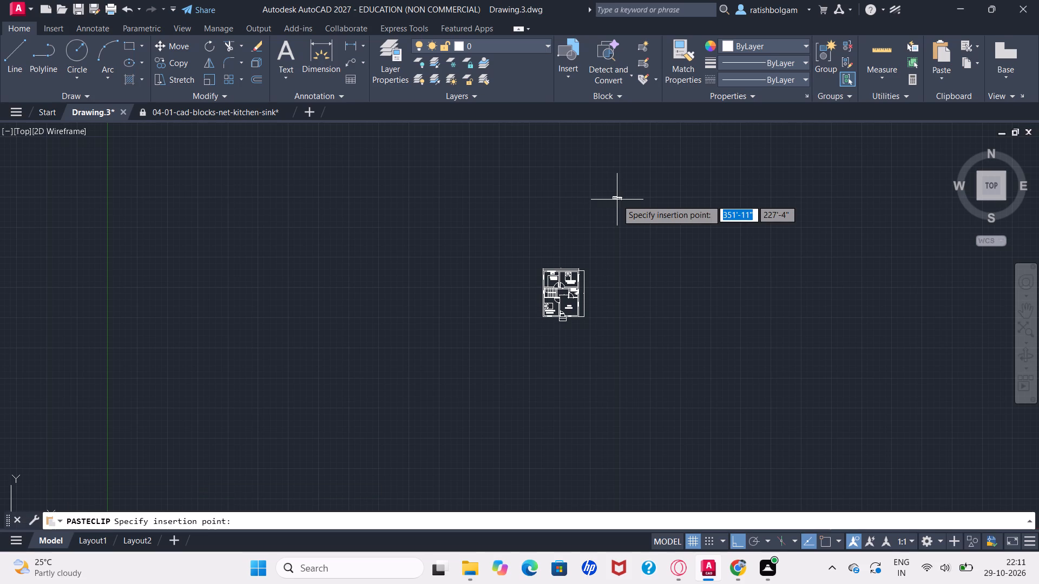
ctrl+scroll(567, 279, up, 1)
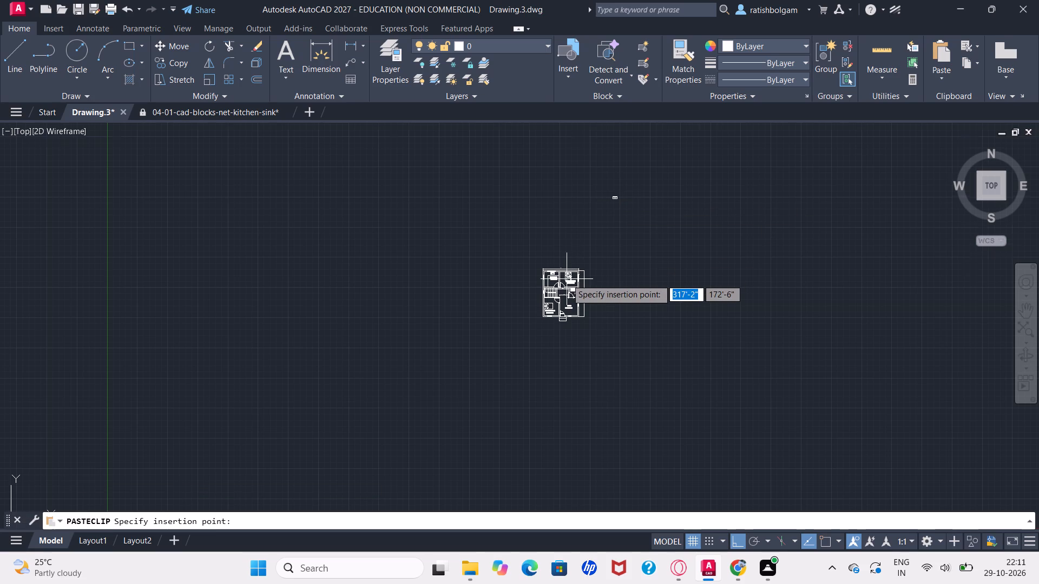
ctrl+scroll(567, 279, up, 4)
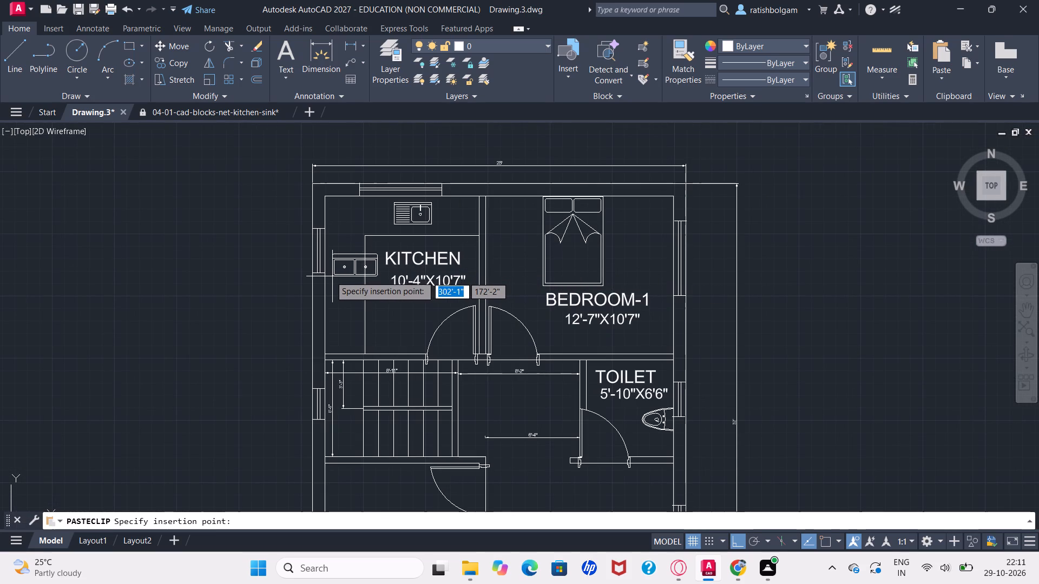
click(219, 260)
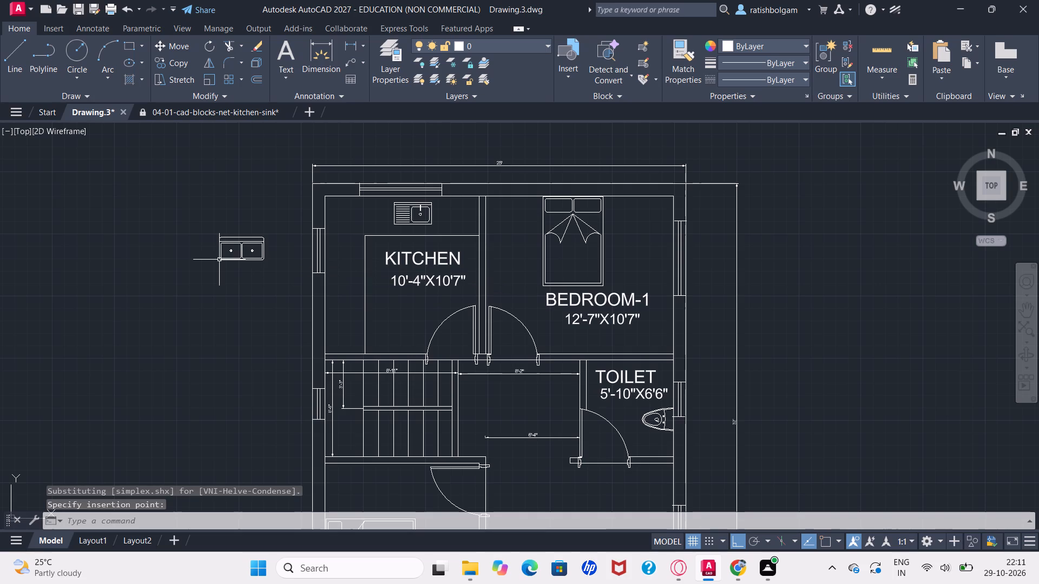
Rotate the sink copy outside the kitchen by 90° about its lower-left corner.
text(ro)
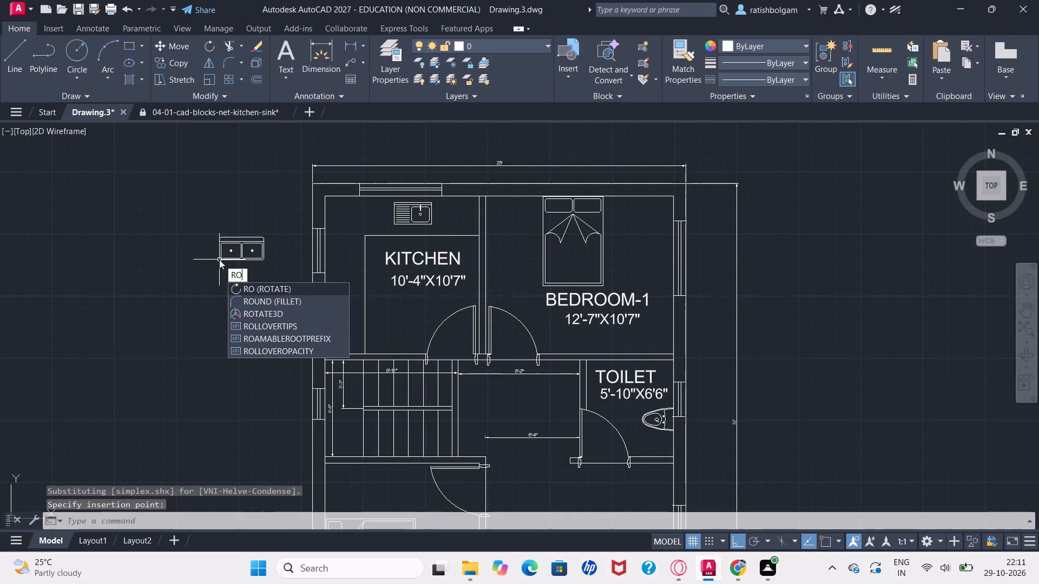
key(Return)
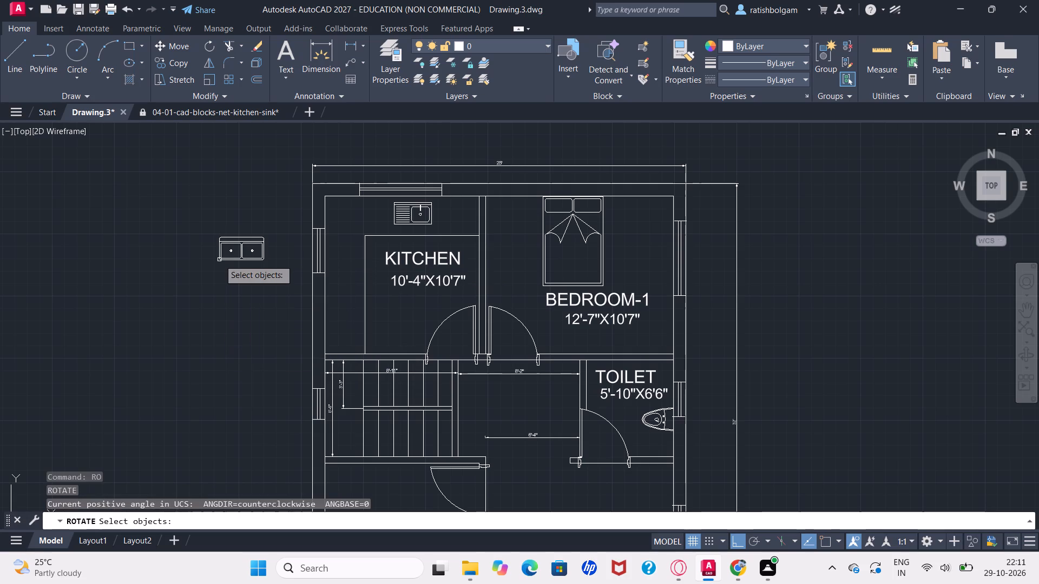
click(219, 260)
key(Return)
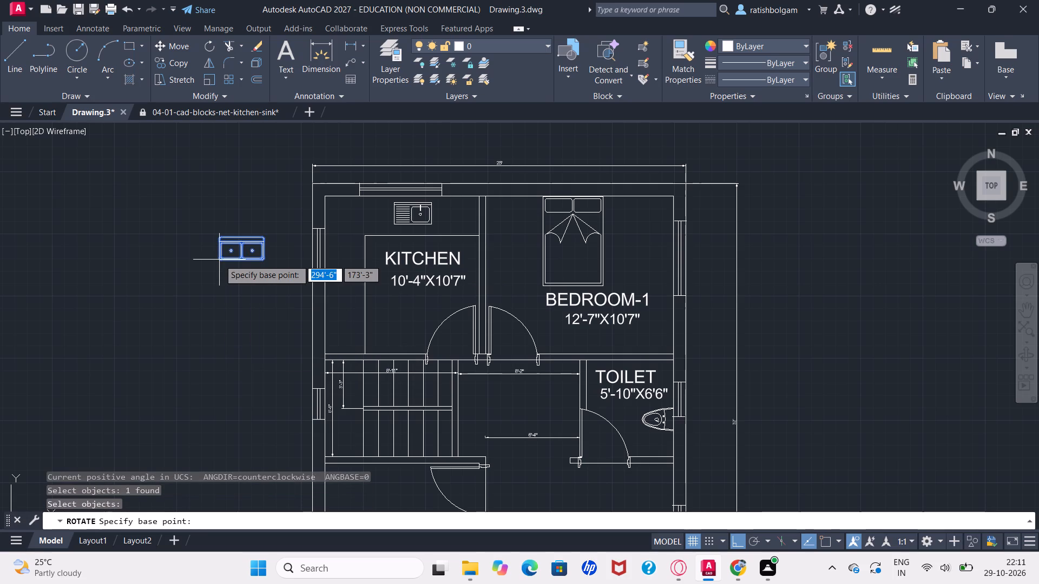
click(219, 260)
click(219, 260)
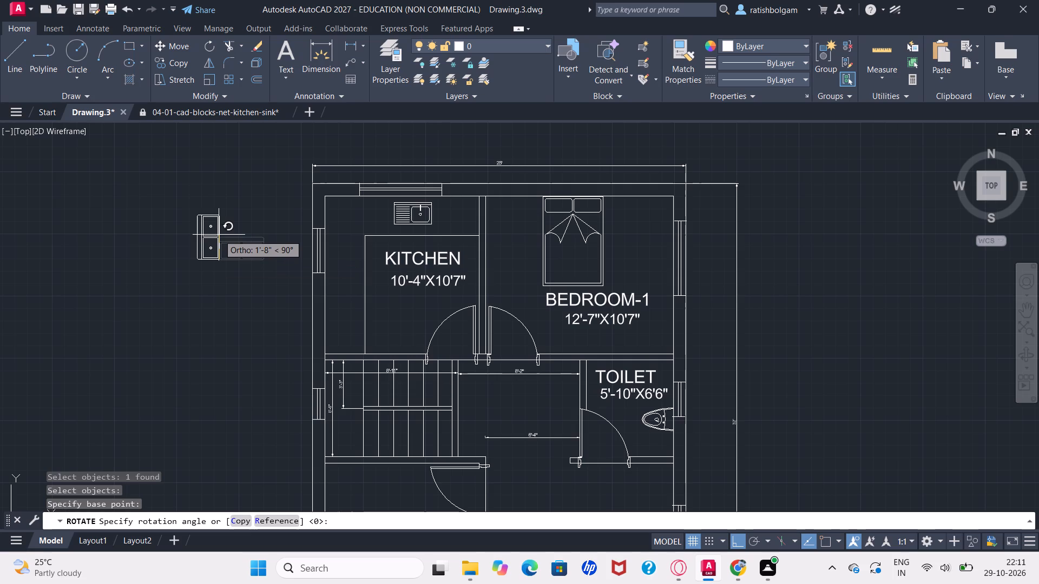
click(219, 235)
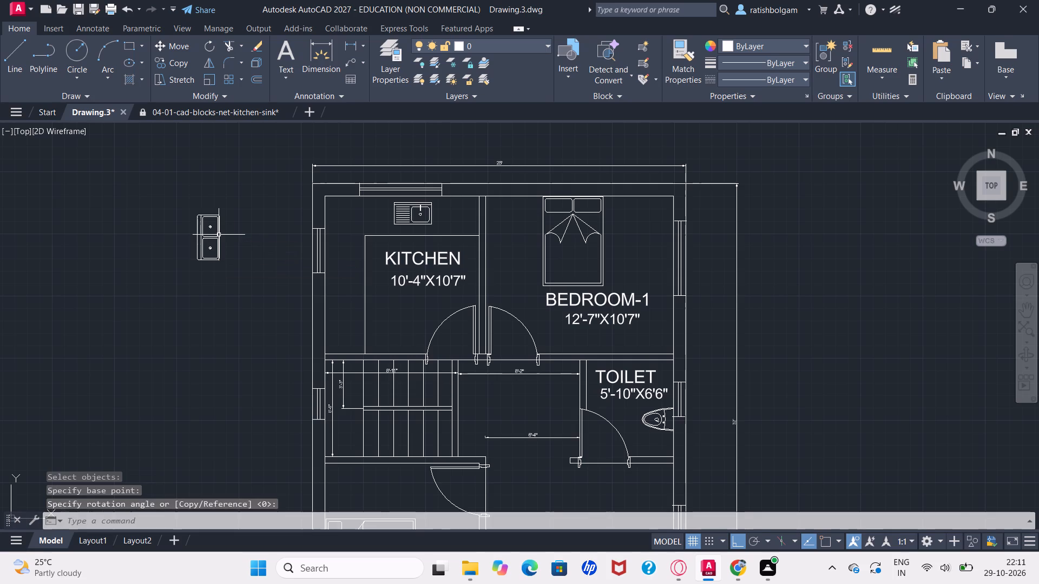
Copy the rotated double-bowl sink onto the kitchen counter strip along the western wall, beside the window.
click(206, 238)
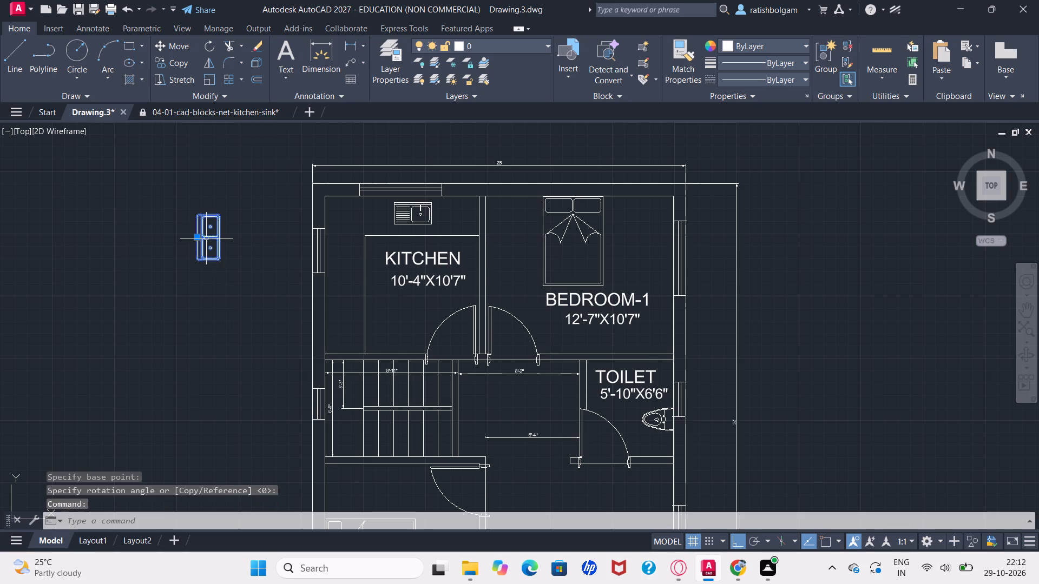
key(ctrl+c)
key(ctrl+v)
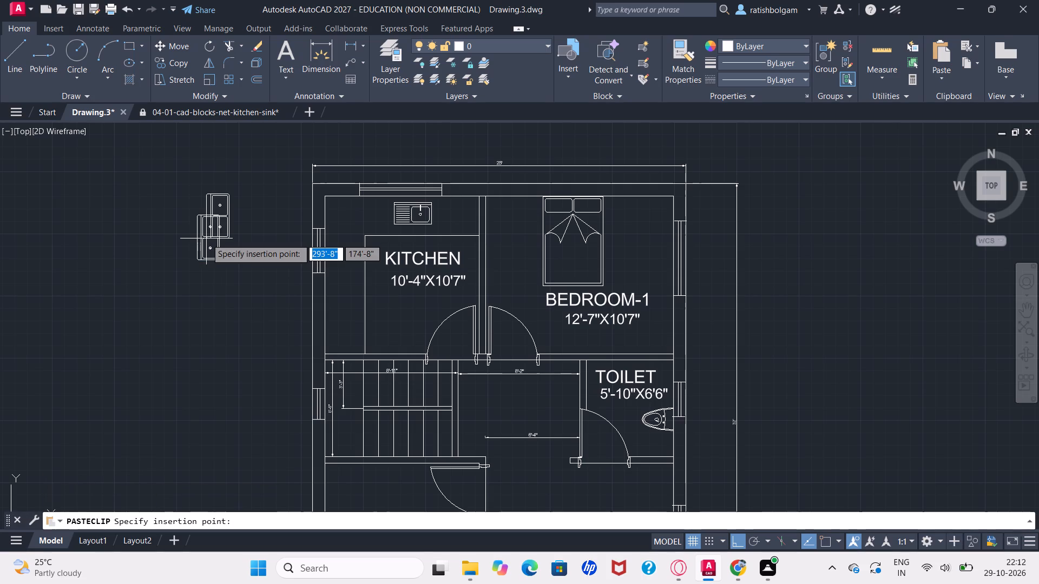
click(332, 293)
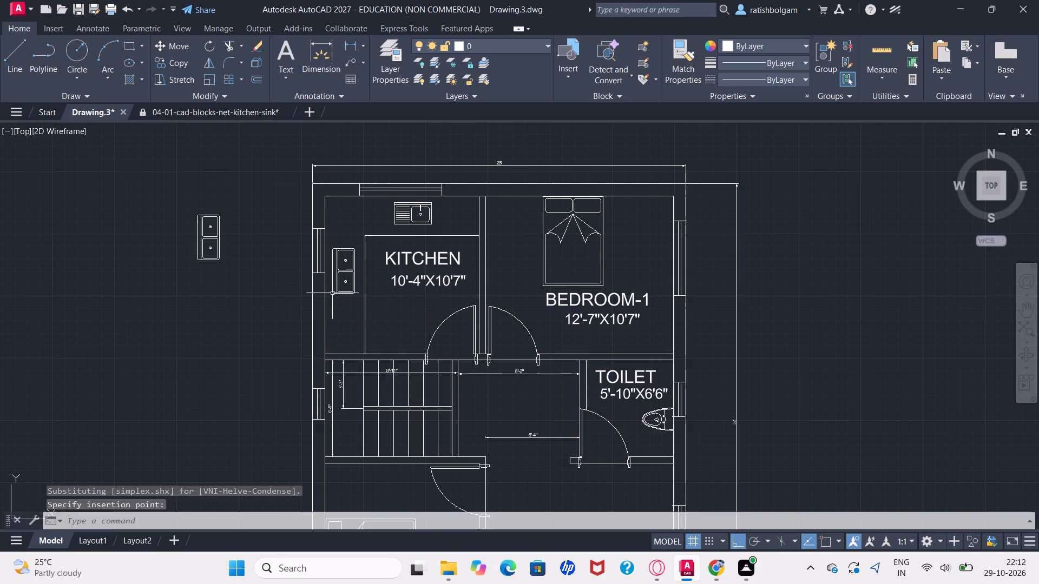
Delete the leftover rotated double-bowl sink copy outside the plan, west of the kitchen.
click(217, 235)
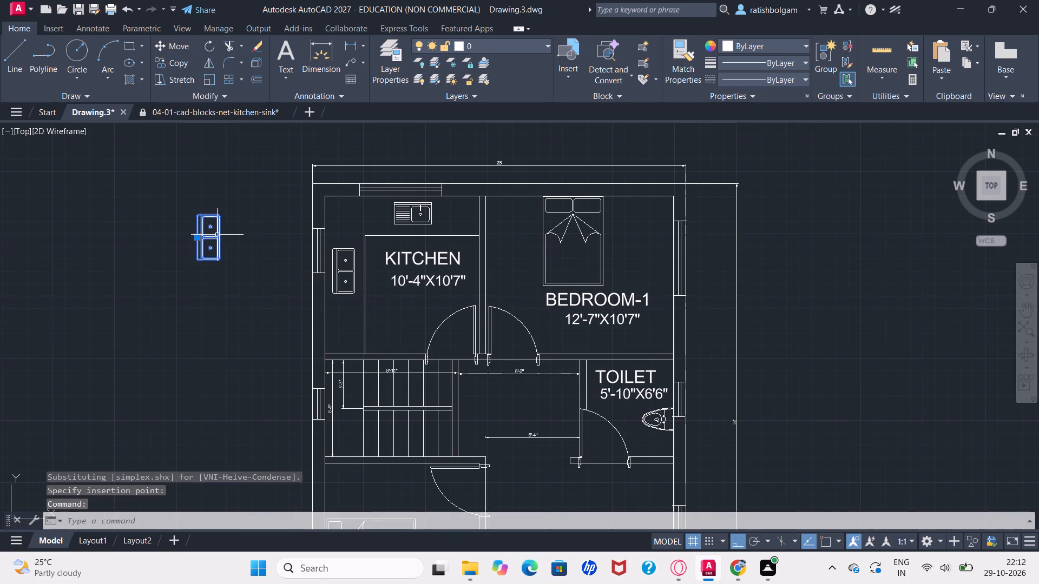
key(Delete)
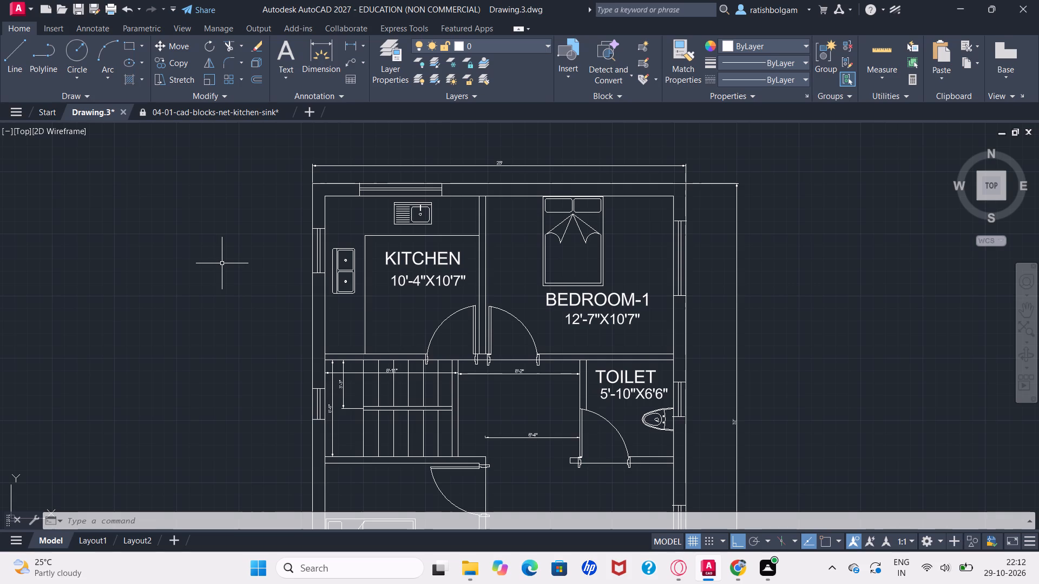
key(Escape)
key(Escape)
key(Escape)
Delete the small stray block reference lying outside the floor plan, to its northeast.
ctrl+scroll(222, 263, down, 3)
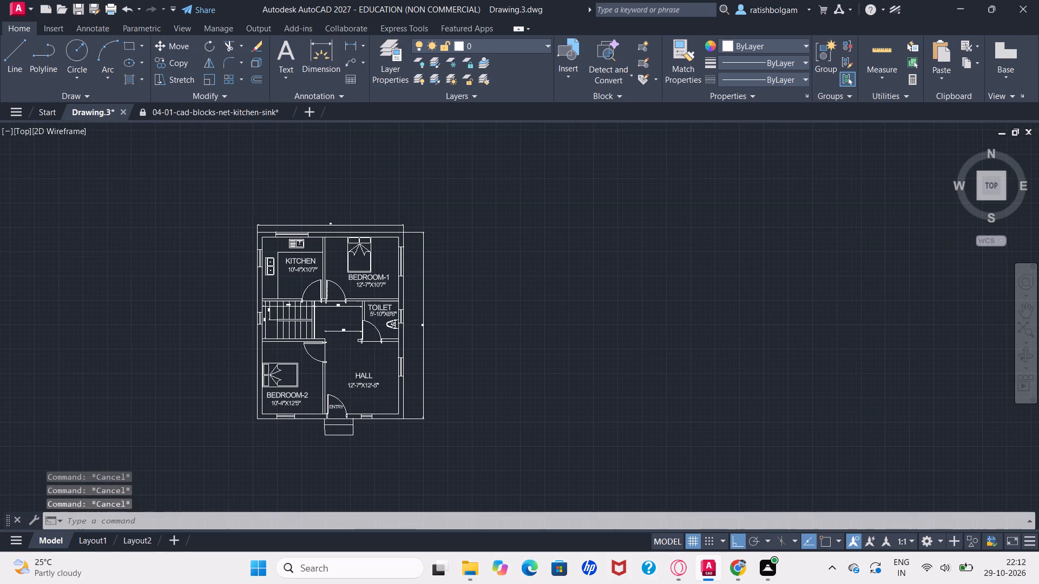
ctrl+scroll(339, 240, down, 3)
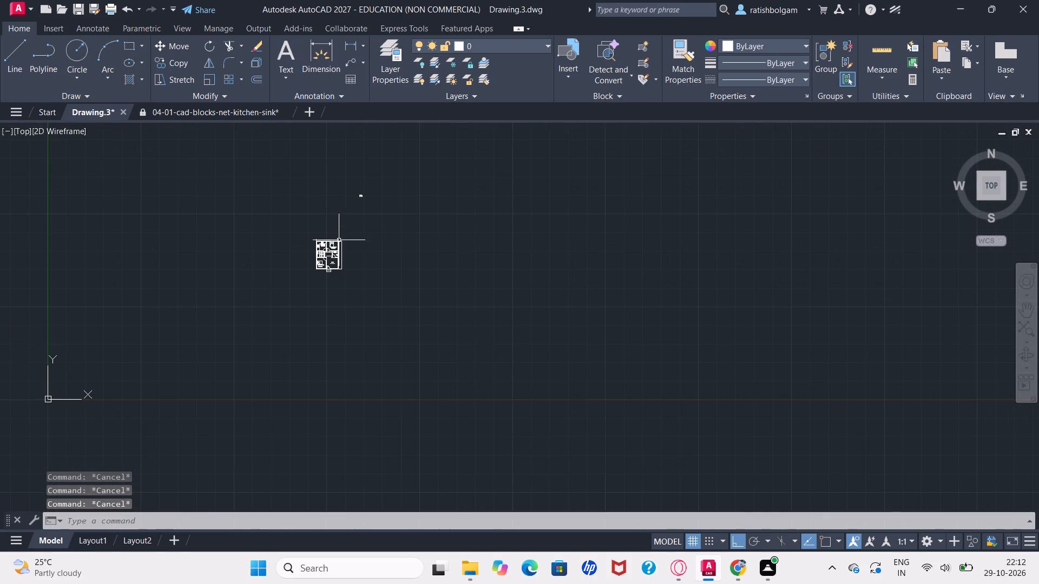
click(361, 197)
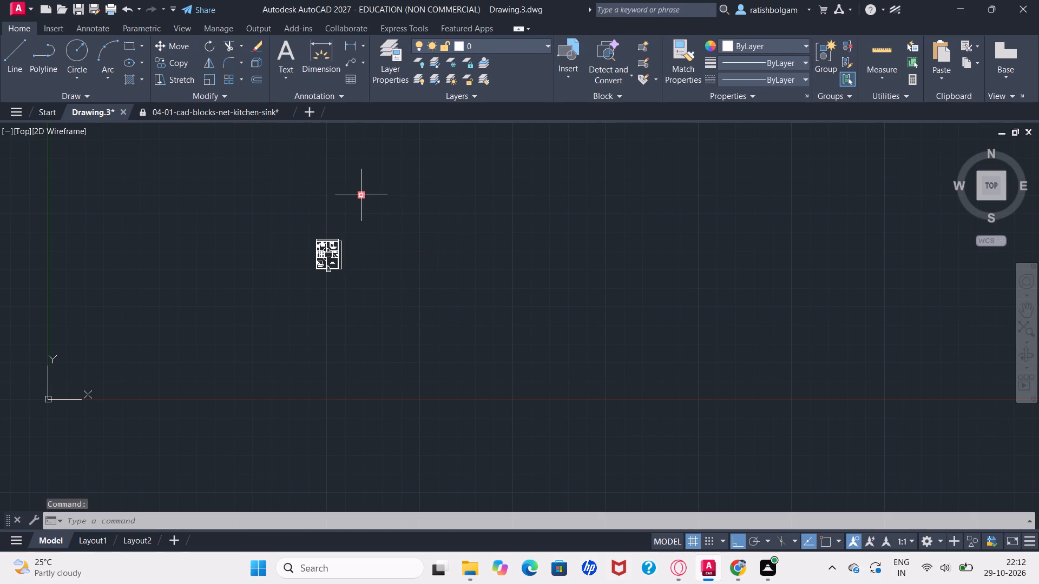
ctrl+scroll(361, 197, up, 3)
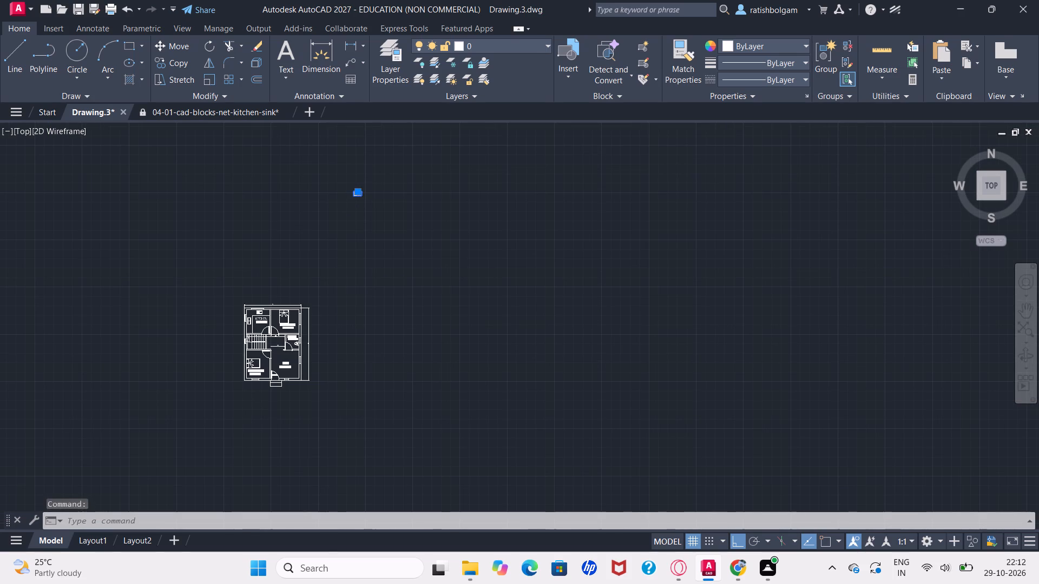
key(Delete)
Start a hatch and choose the SOLID pattern for it.
ctrl+scroll(361, 197, down, 3)
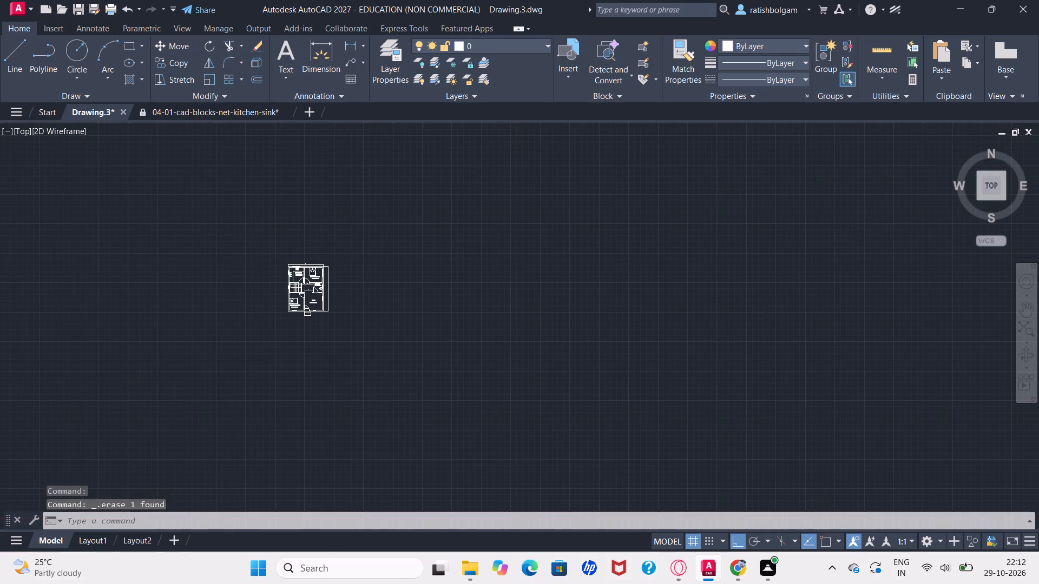
key(h)
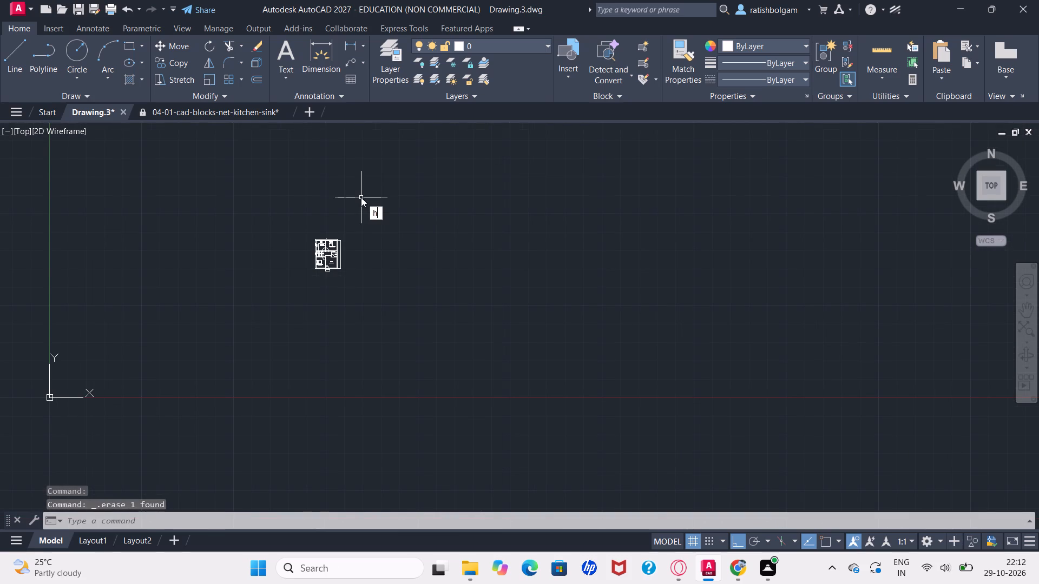
key(Return)
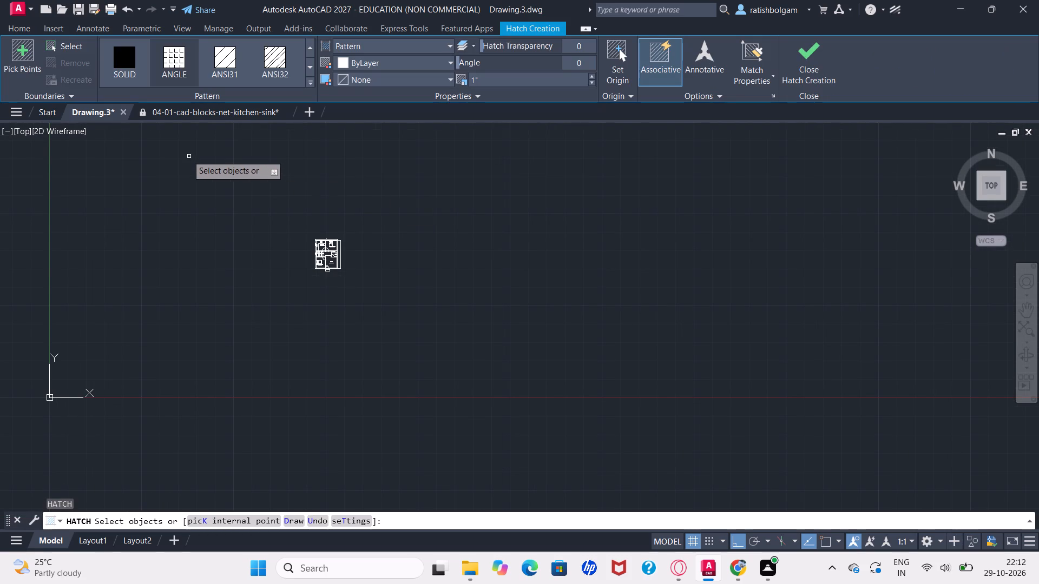
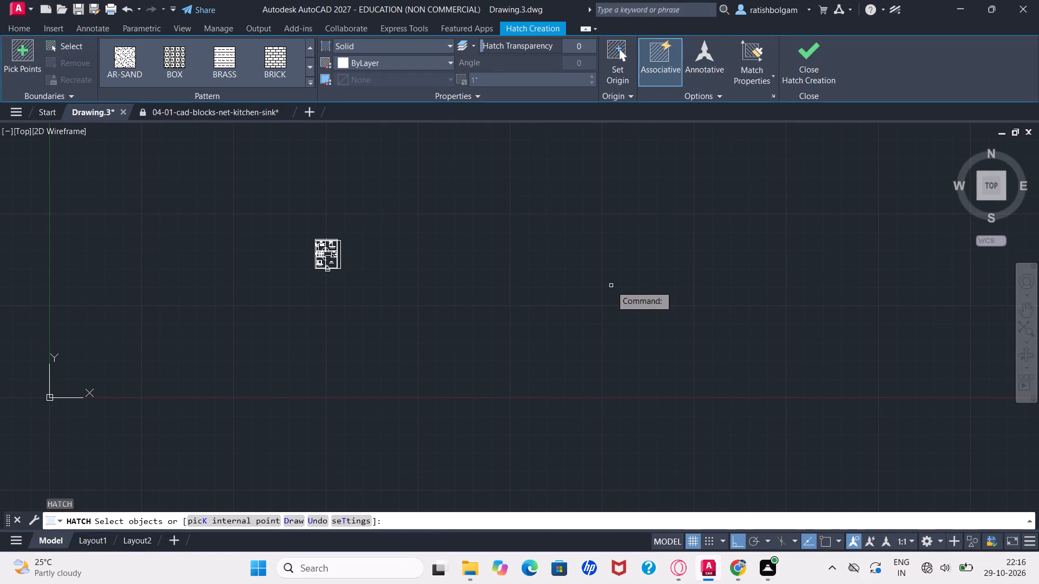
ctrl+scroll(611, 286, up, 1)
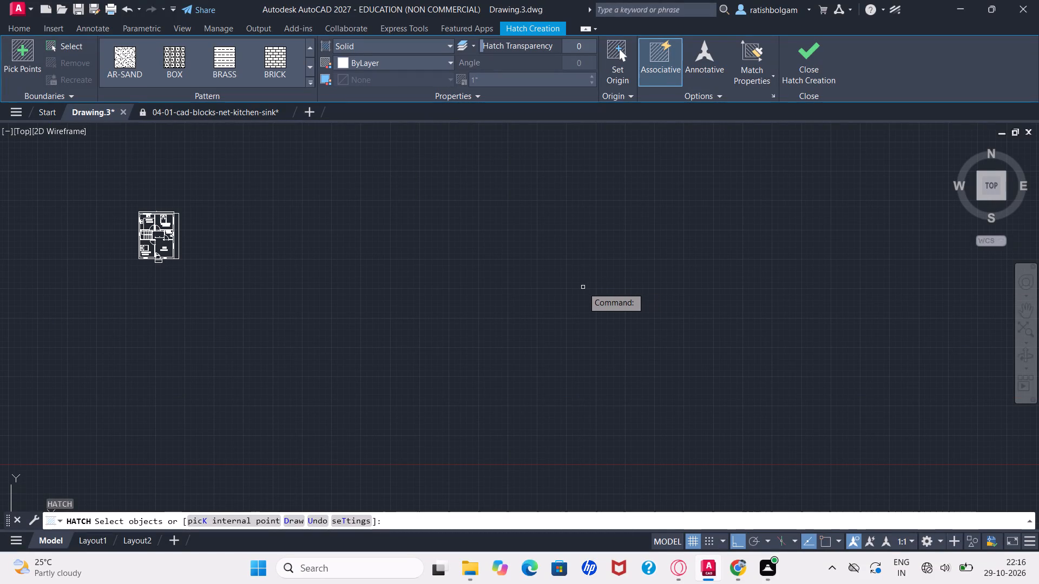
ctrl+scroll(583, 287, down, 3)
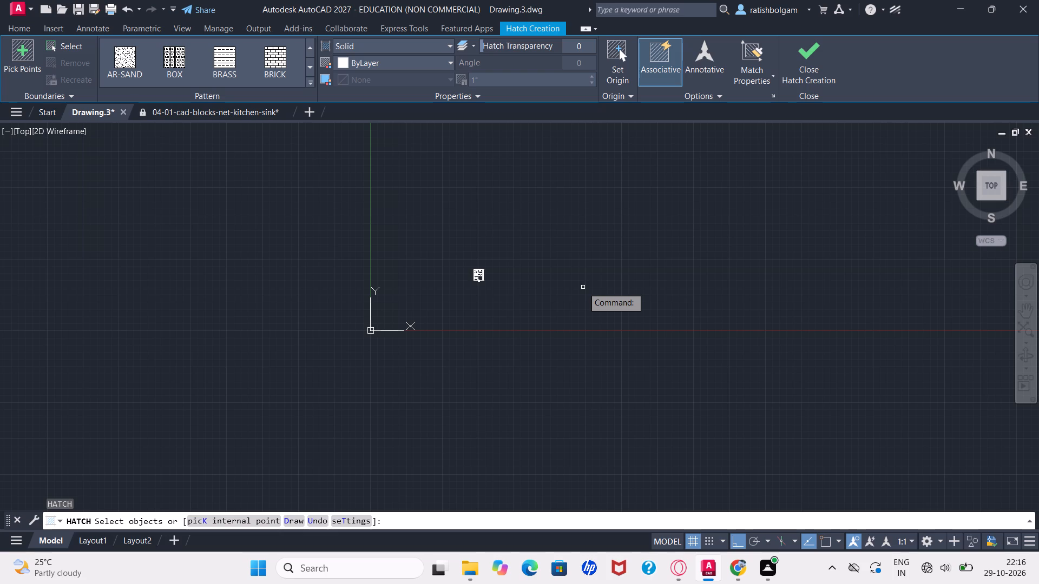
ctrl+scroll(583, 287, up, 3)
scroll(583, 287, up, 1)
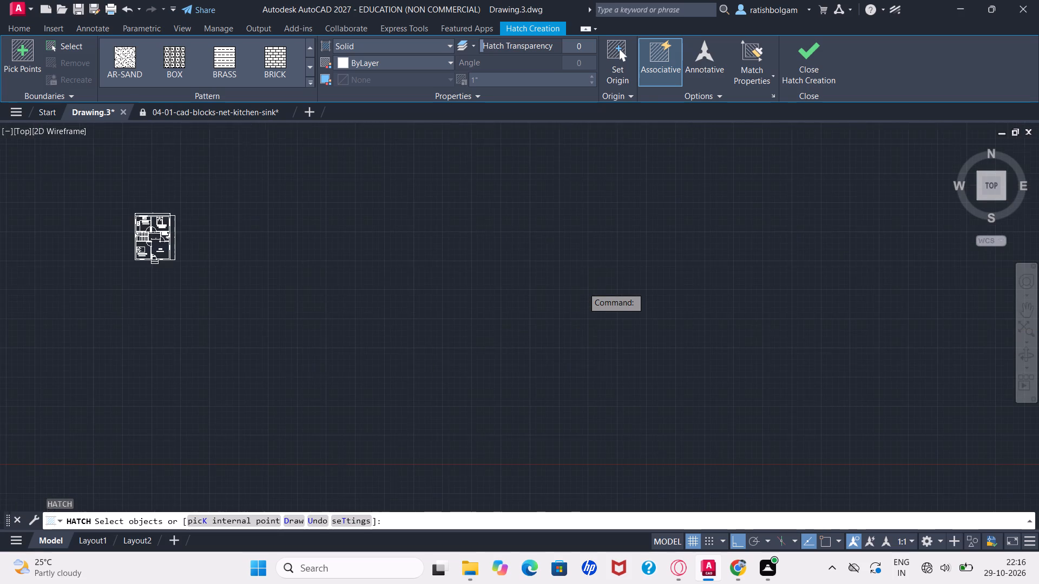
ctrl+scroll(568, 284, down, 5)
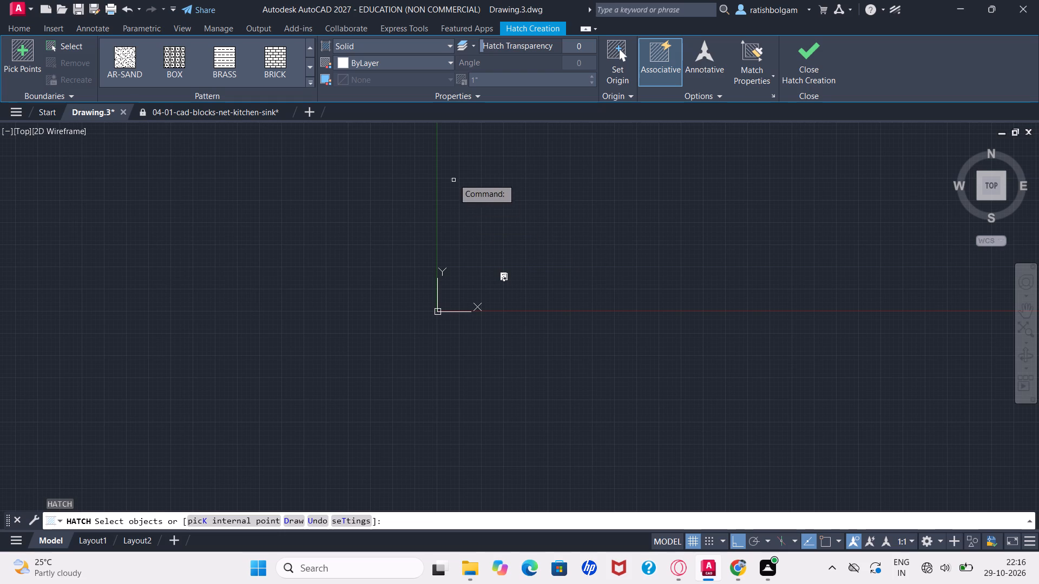
Open the colour choices for the solid hatch.
click(432, 64)
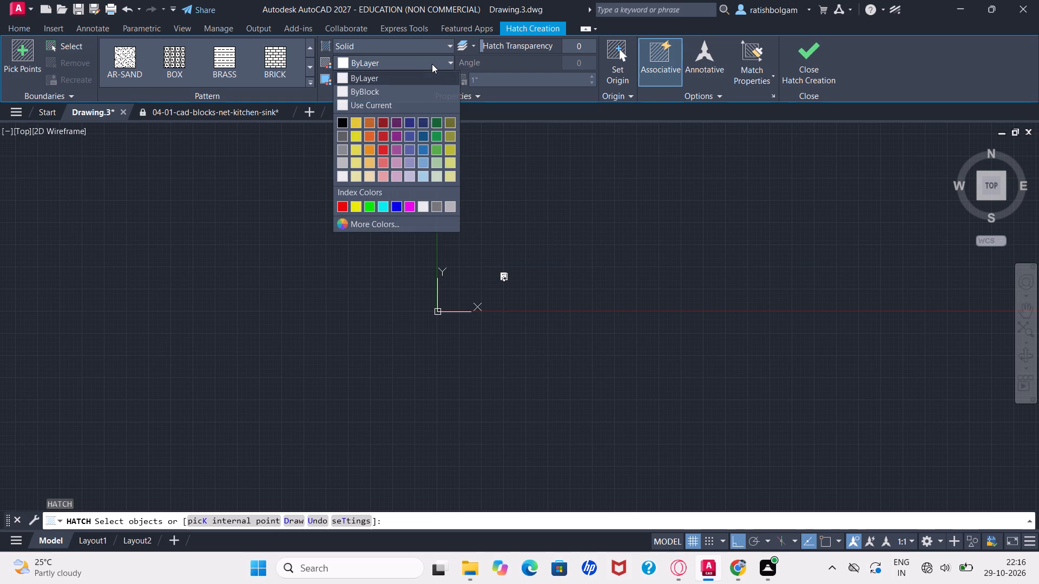
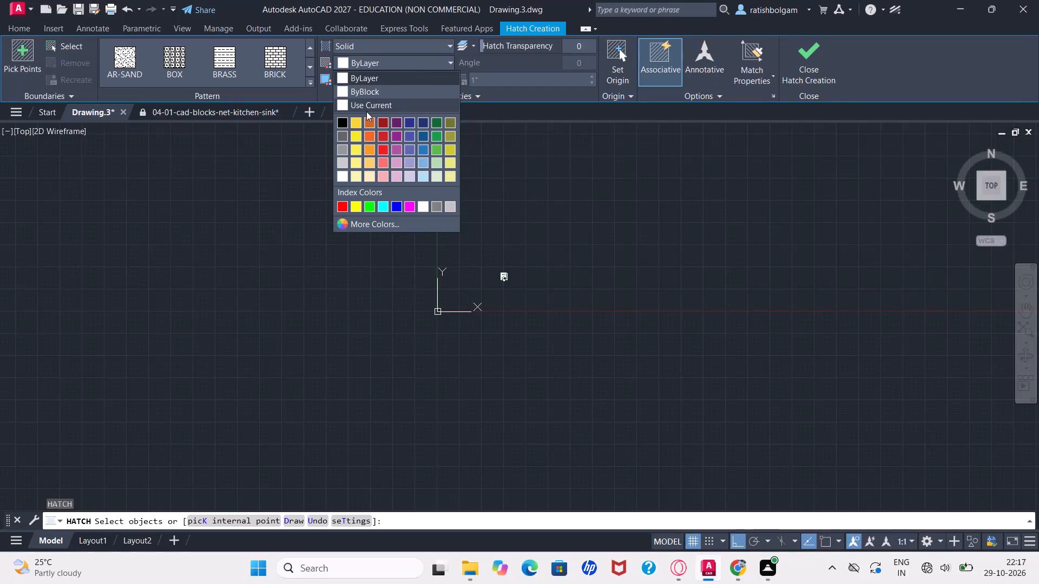
Set the solid hatch colour to black (0,0,0).
click(343, 123)
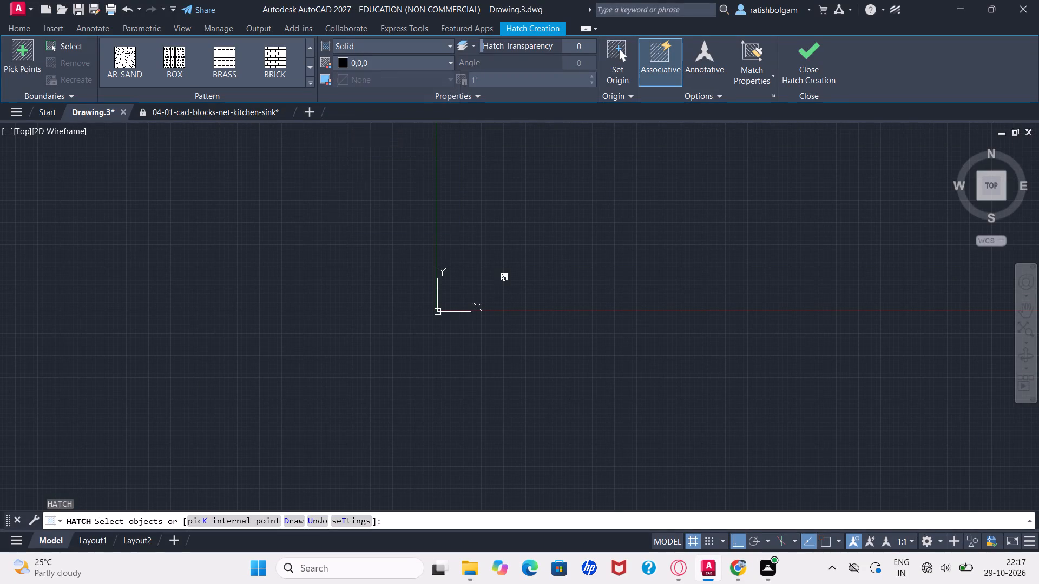
Restart the Hatch command for a solid fill with the whole house floor plan in view.
ctrl+scroll(353, 139, up, 3)
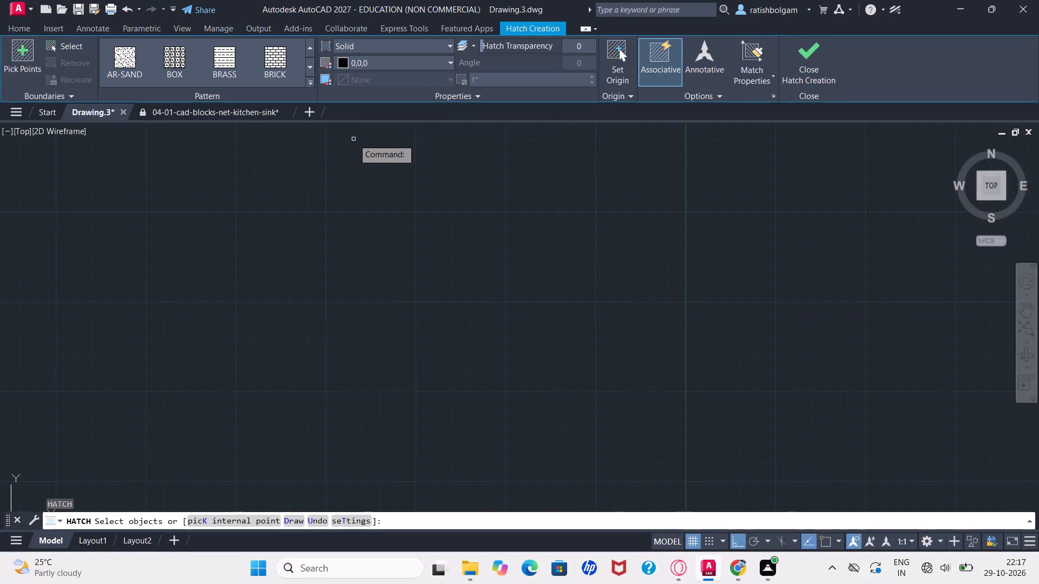
ctrl+scroll(353, 139, down, 4)
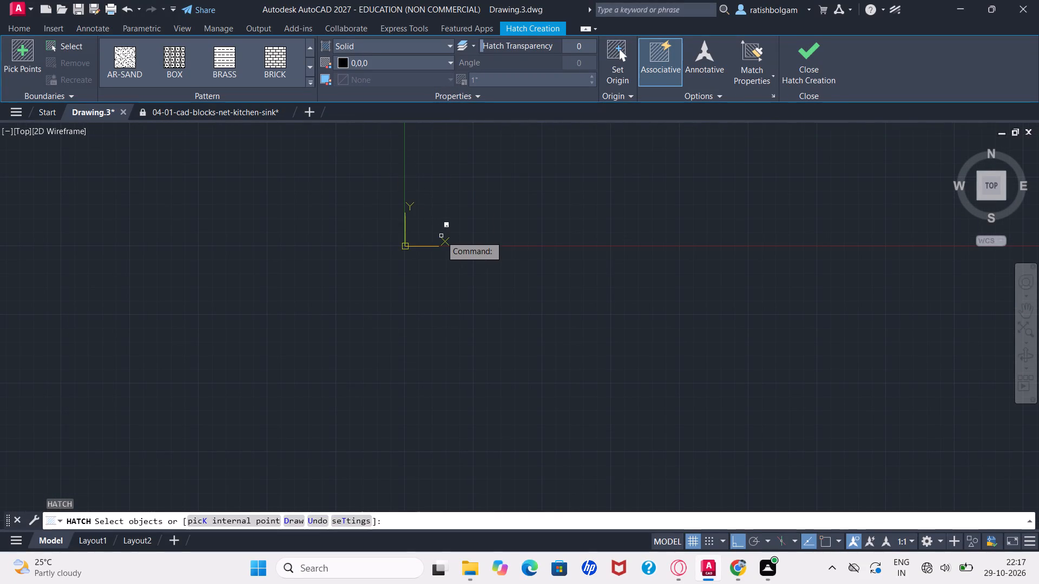
ctrl+scroll(441, 236, up, 3)
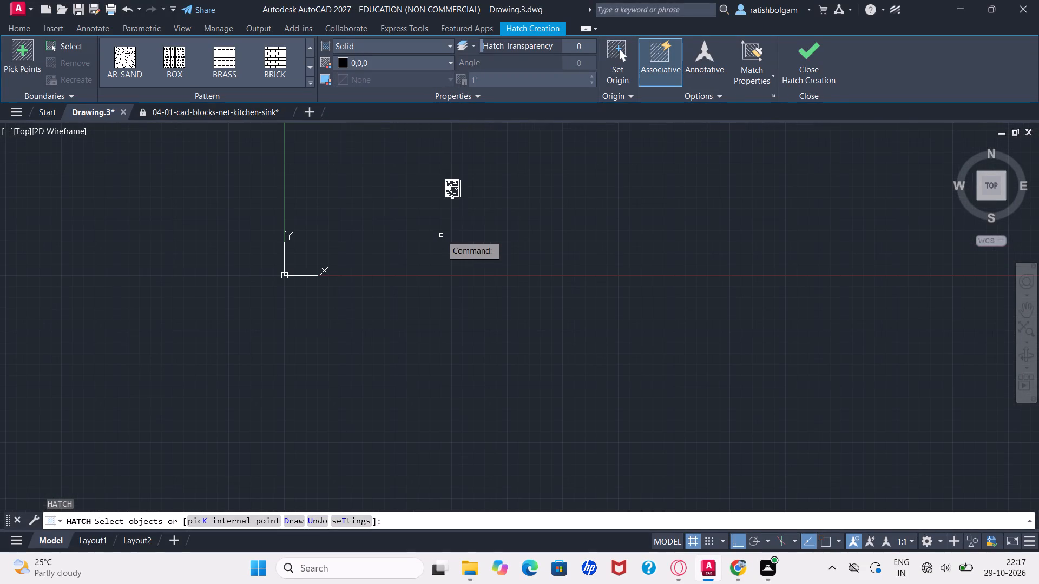
ctrl+scroll(461, 184, up, 3)
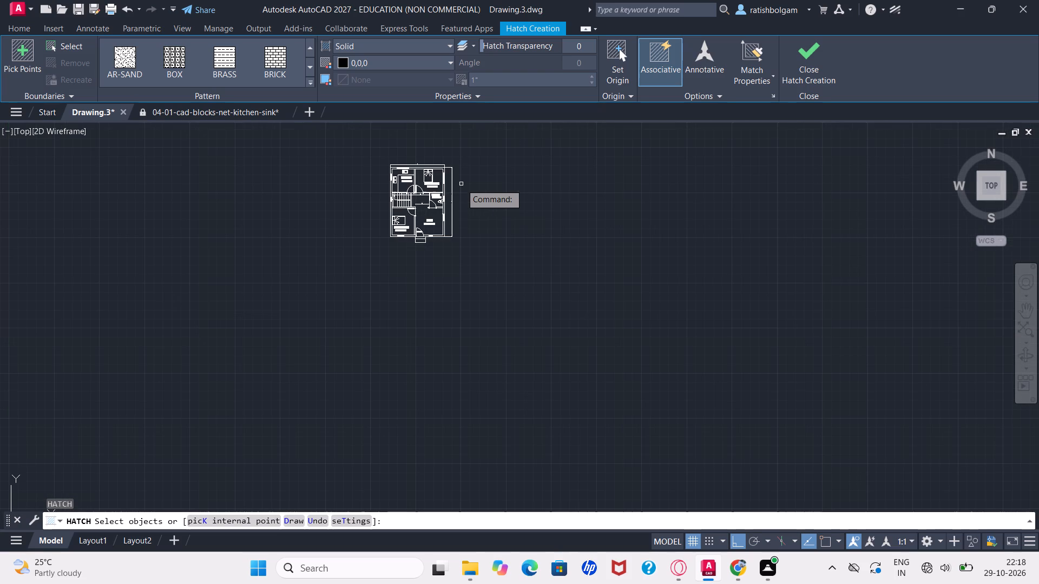
ctrl+scroll(415, 194, up, 1)
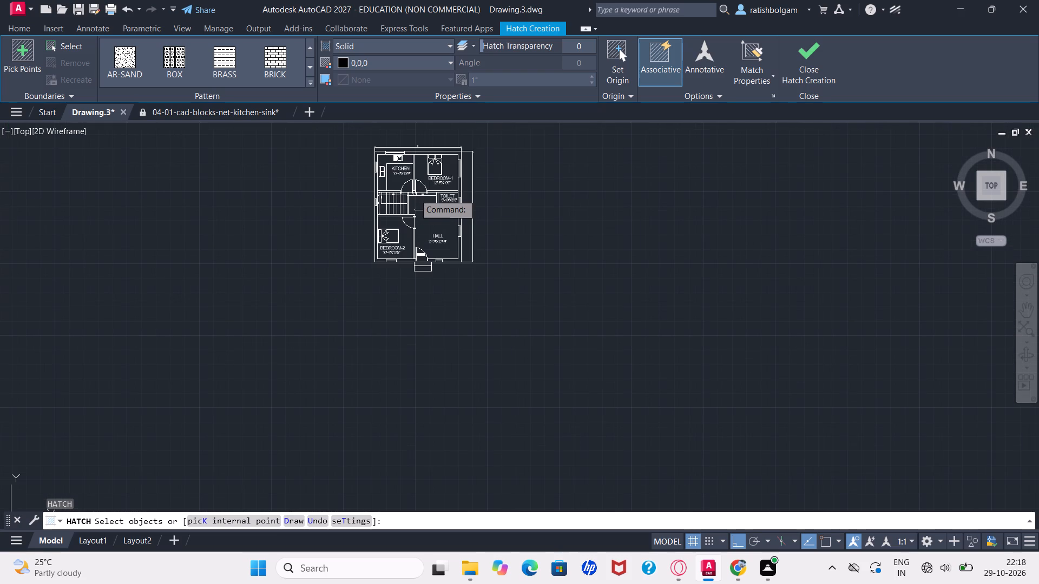
key(p)
key(Return)
key(Escape)
key(Escape)
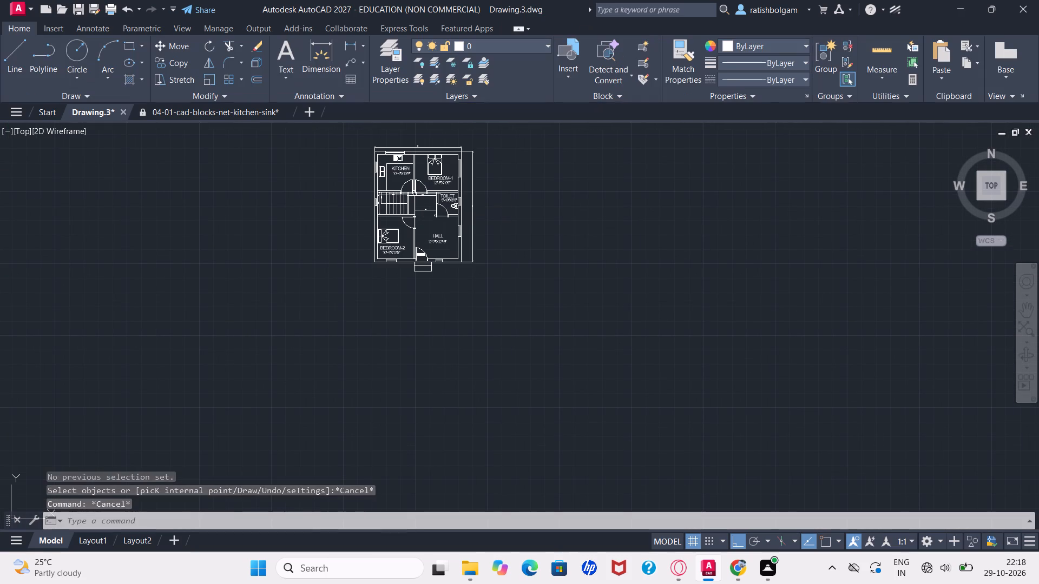
key(Escape)
key(Escape)
key(p)
key(Return)
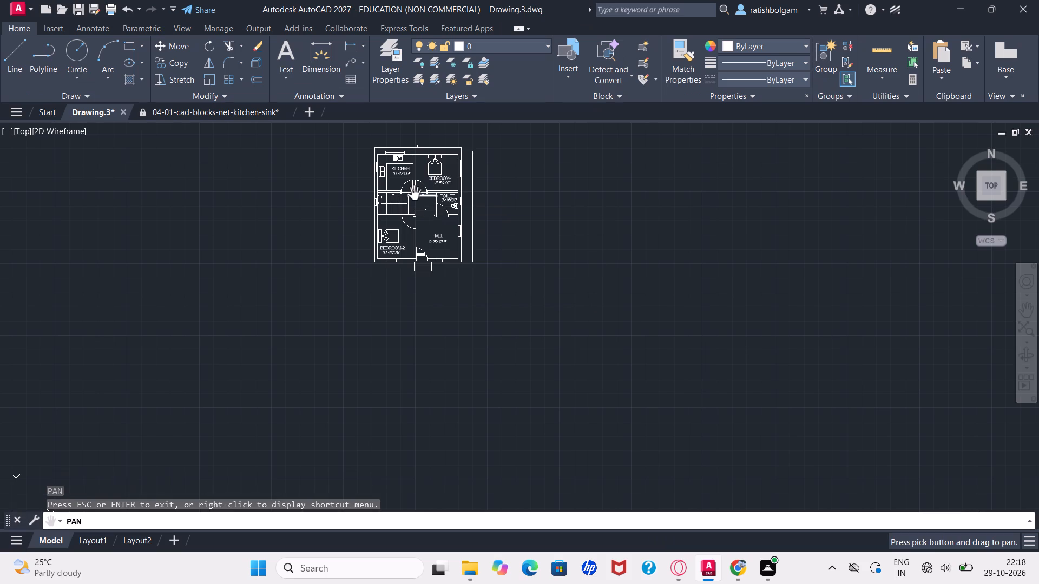
drag(435, 213, 435, 219)
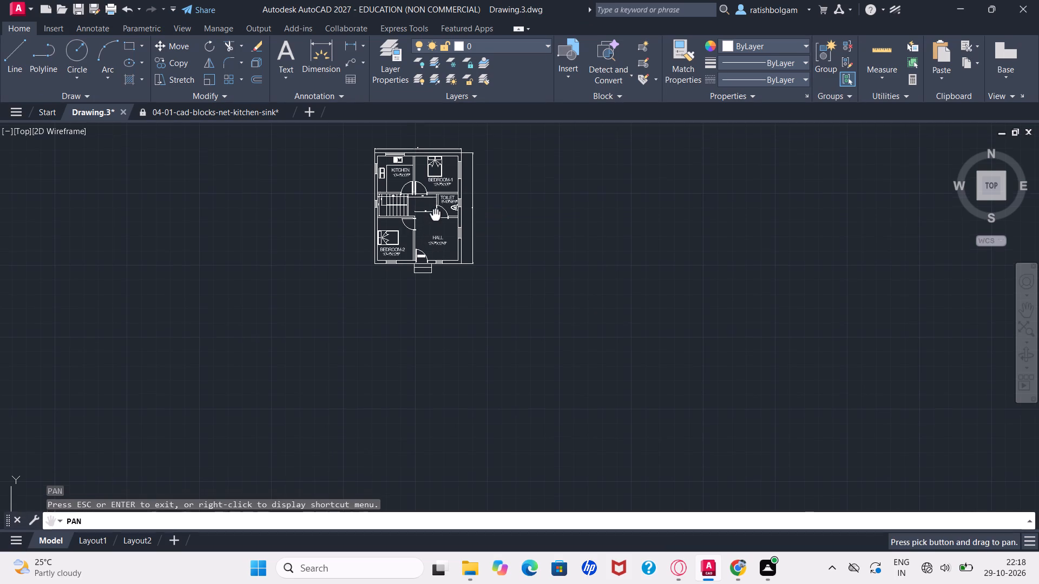
drag(435, 219, 447, 295)
ctrl+scroll(447, 295, up, 2)
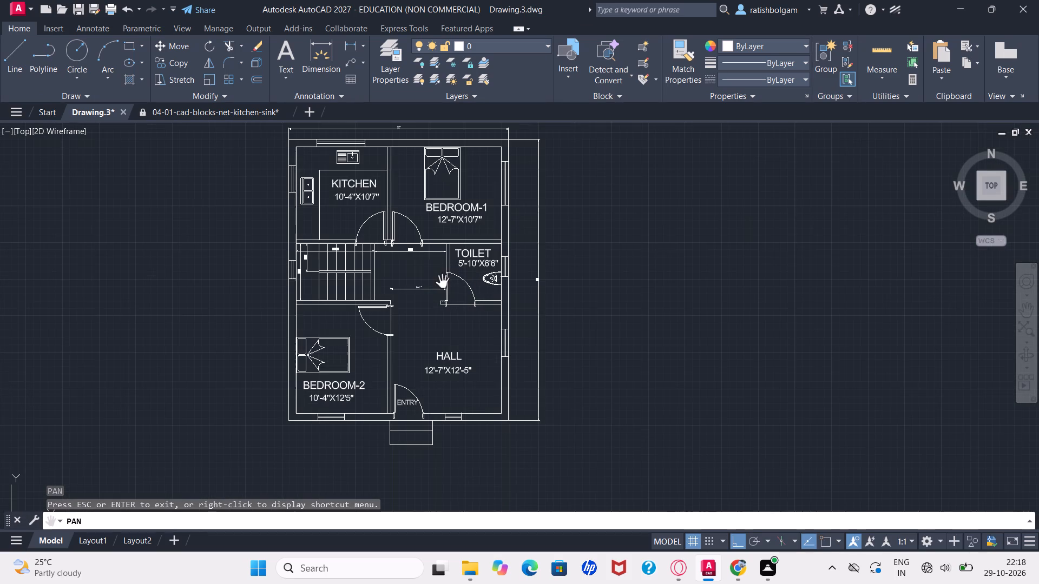
drag(431, 251, 446, 328)
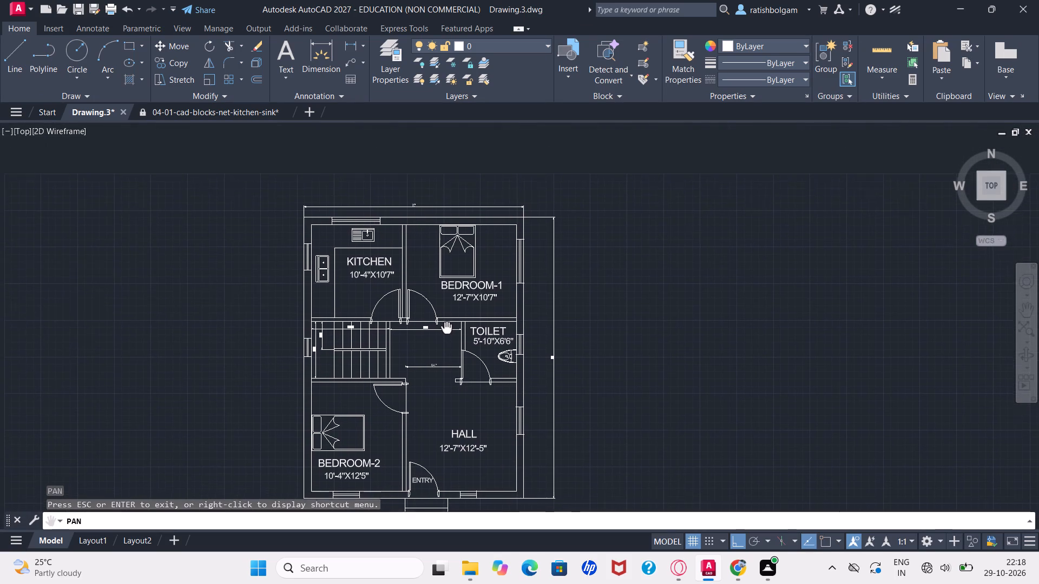
drag(446, 328, 452, 306)
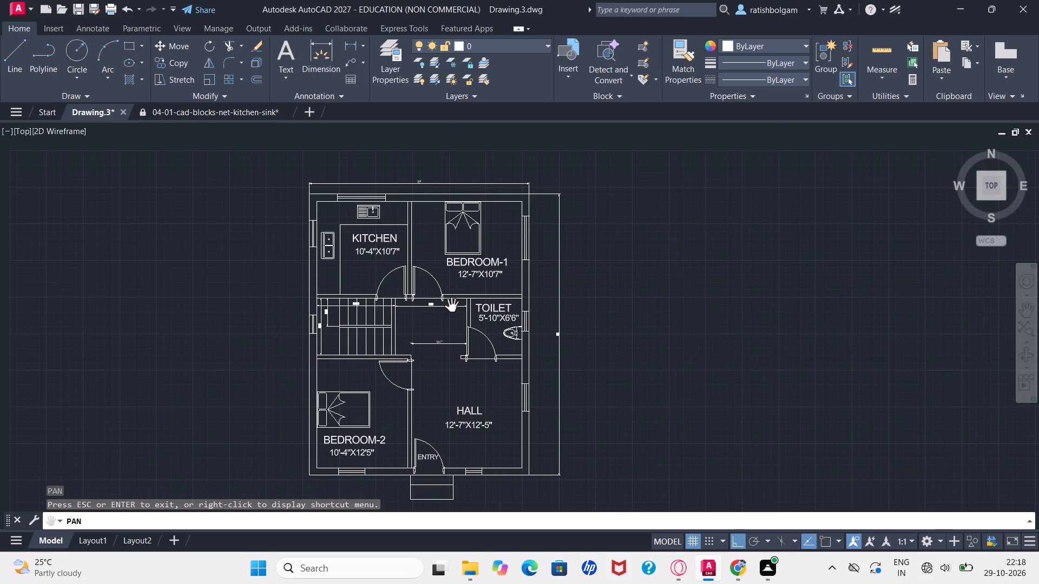
key(Escape)
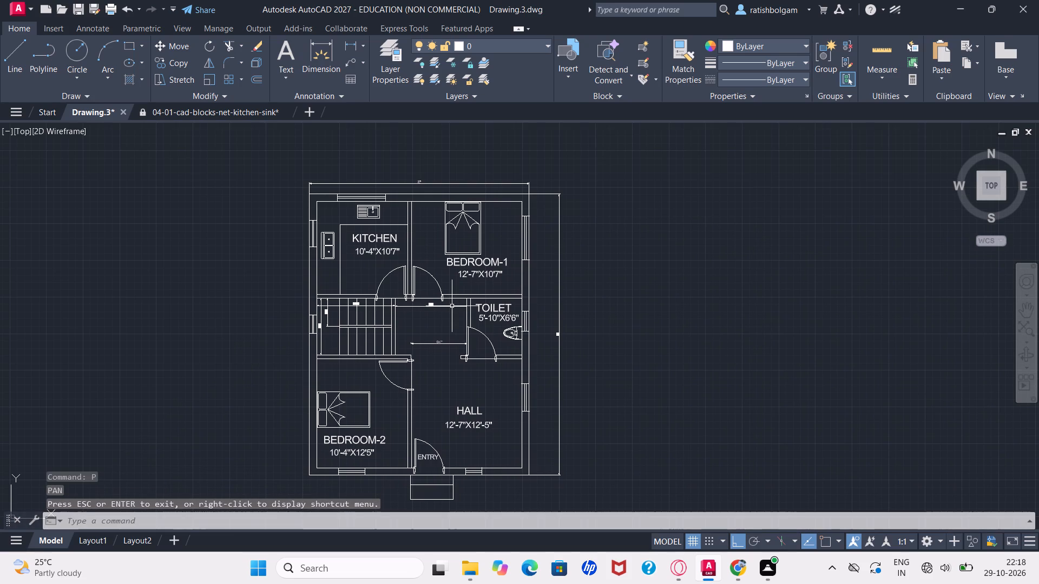
key(h)
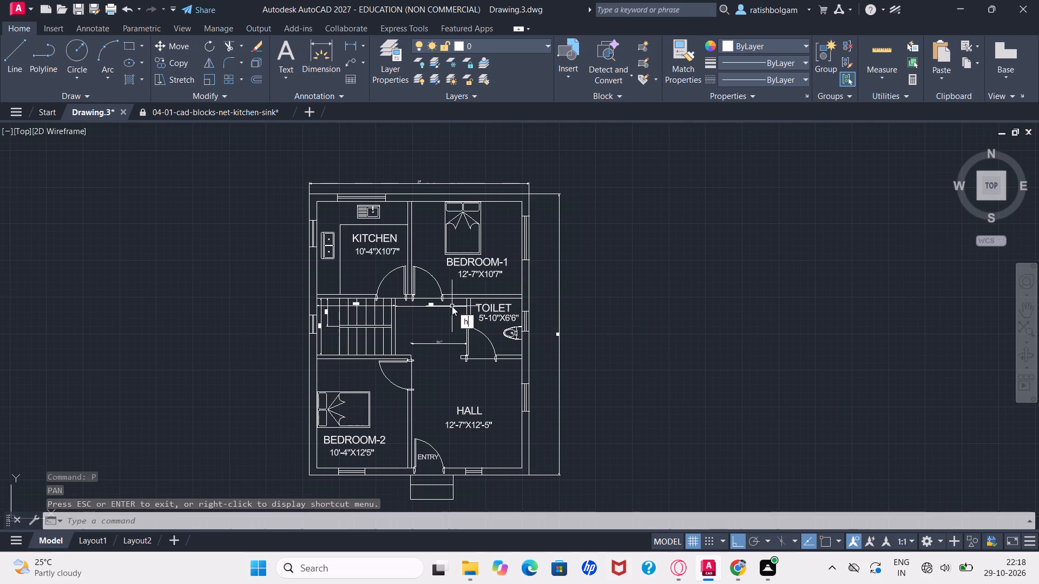
key(Return)
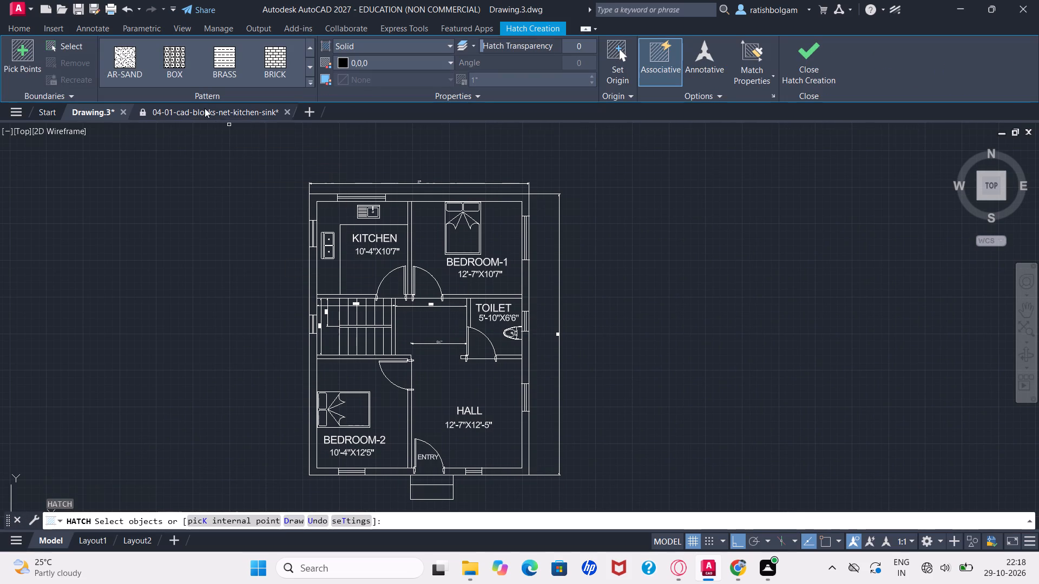
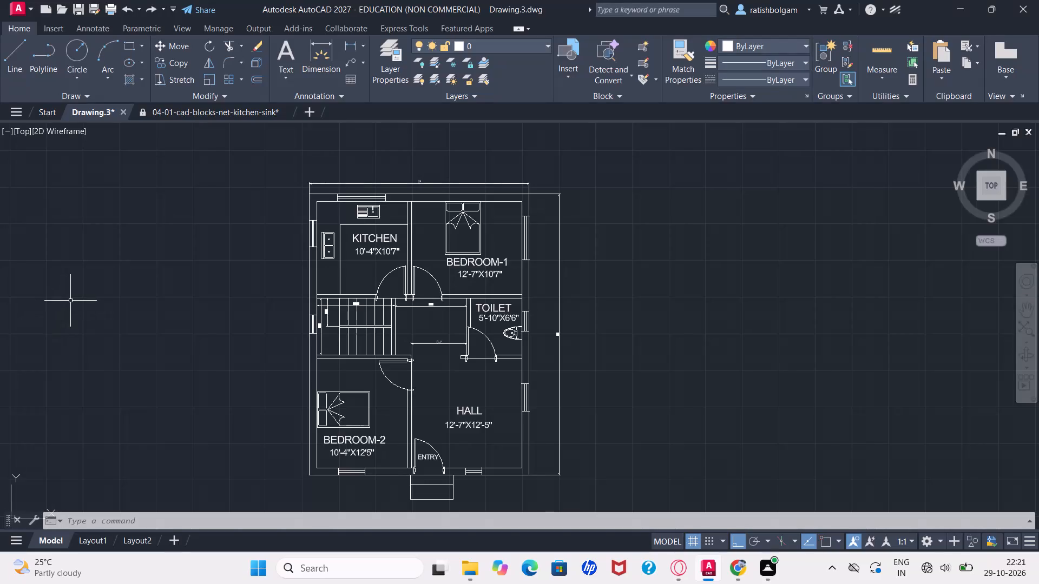
Start the Hatch command and look through the available hatch patterns for a solid fill.
key(h)
key(Return)
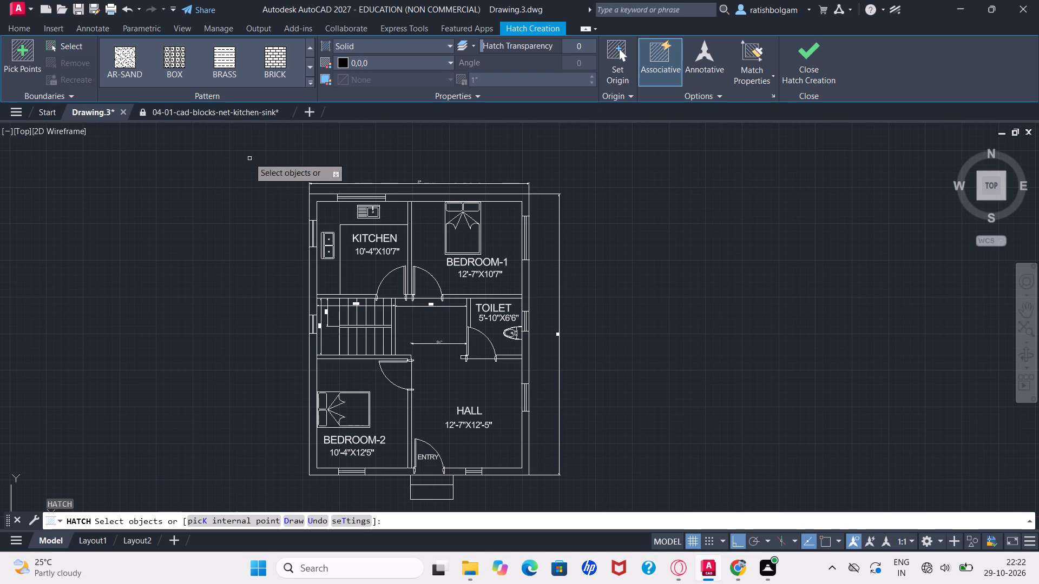
click(312, 72)
click(312, 72)
click(312, 72)
click(312, 72)
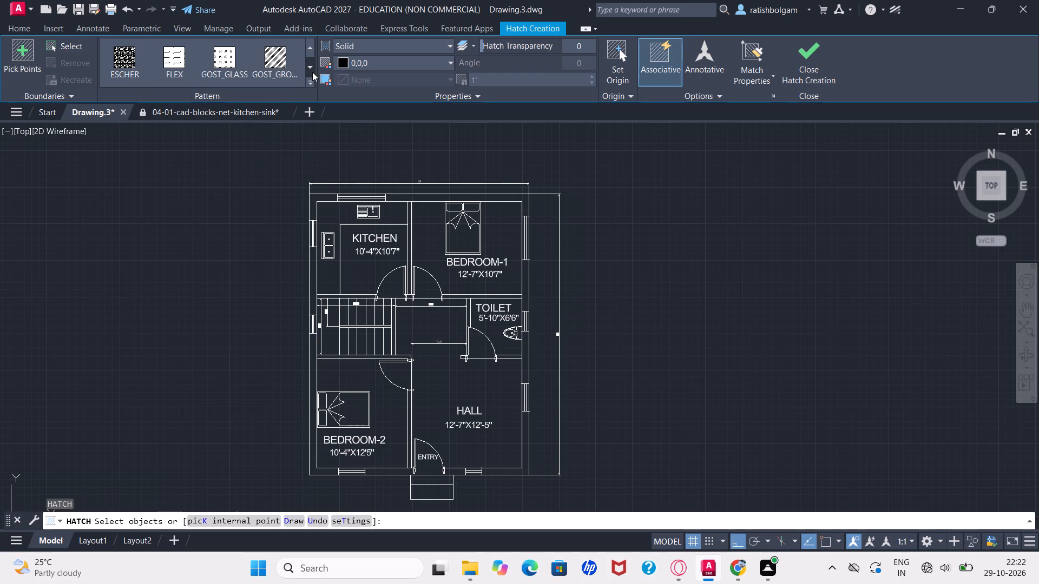
click(312, 72)
click(312, 72)
click(312, 72)
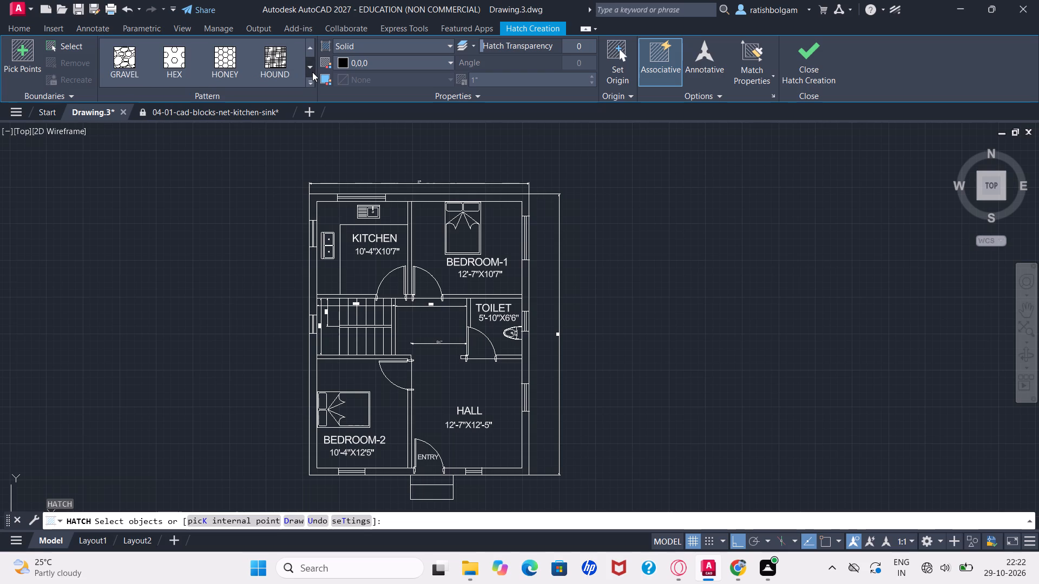
click(312, 72)
click(312, 72)
click(312, 72)
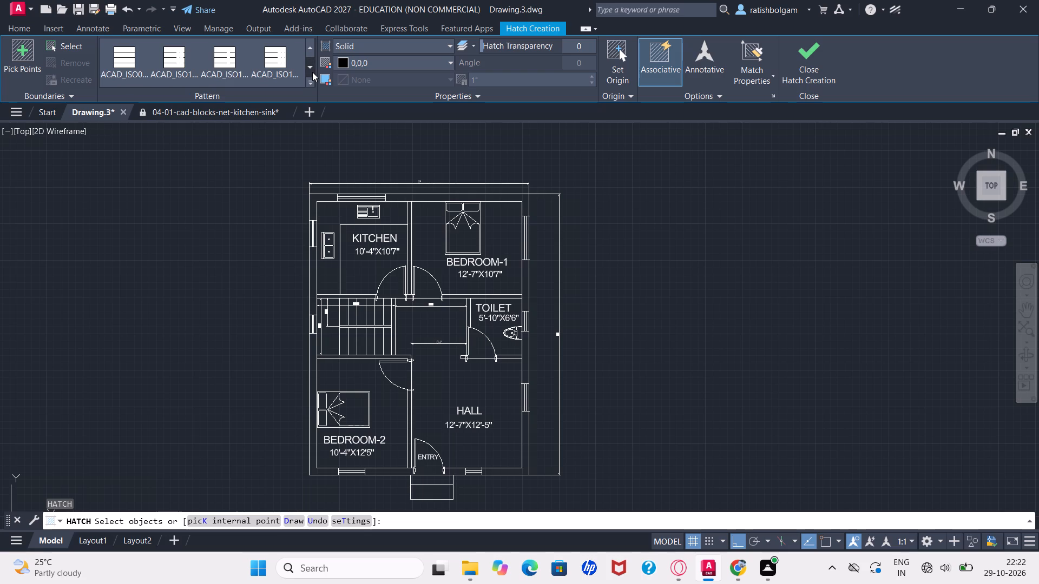
click(312, 72)
click(312, 72)
click(312, 72)
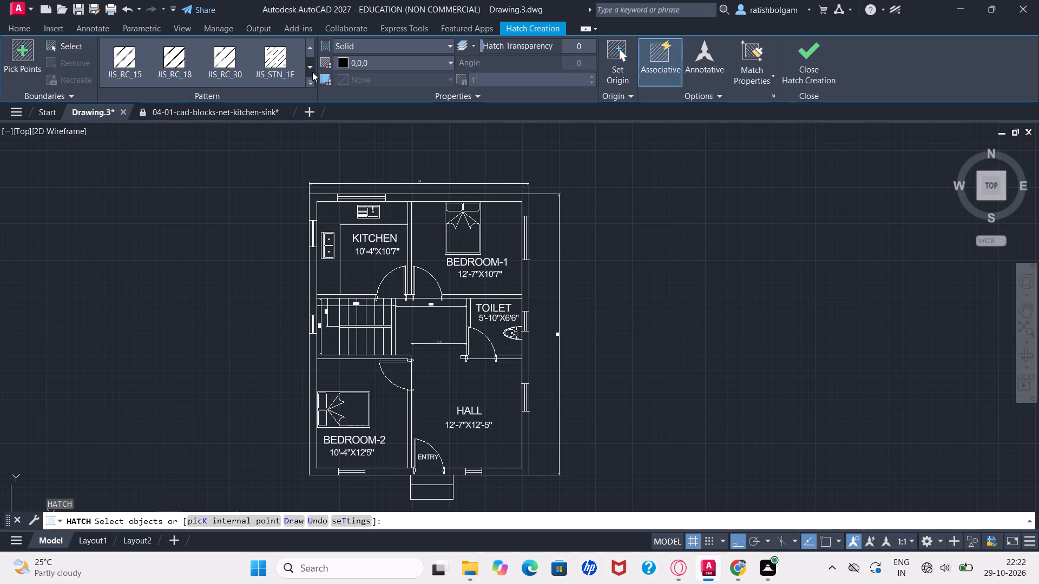
click(312, 72)
double_click(312, 72)
click(312, 72)
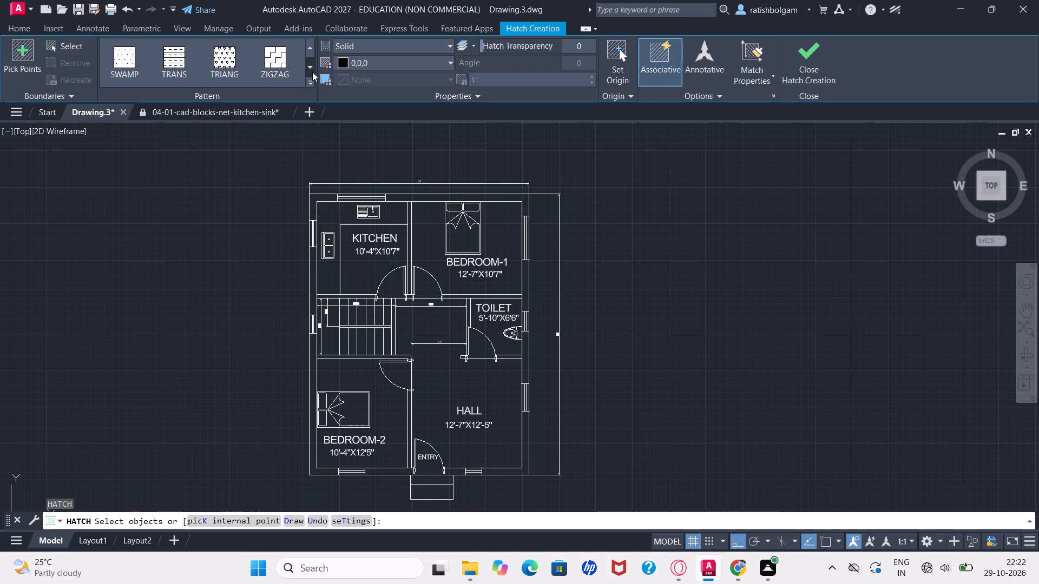
click(312, 72)
click(312, 72)
click(312, 72)
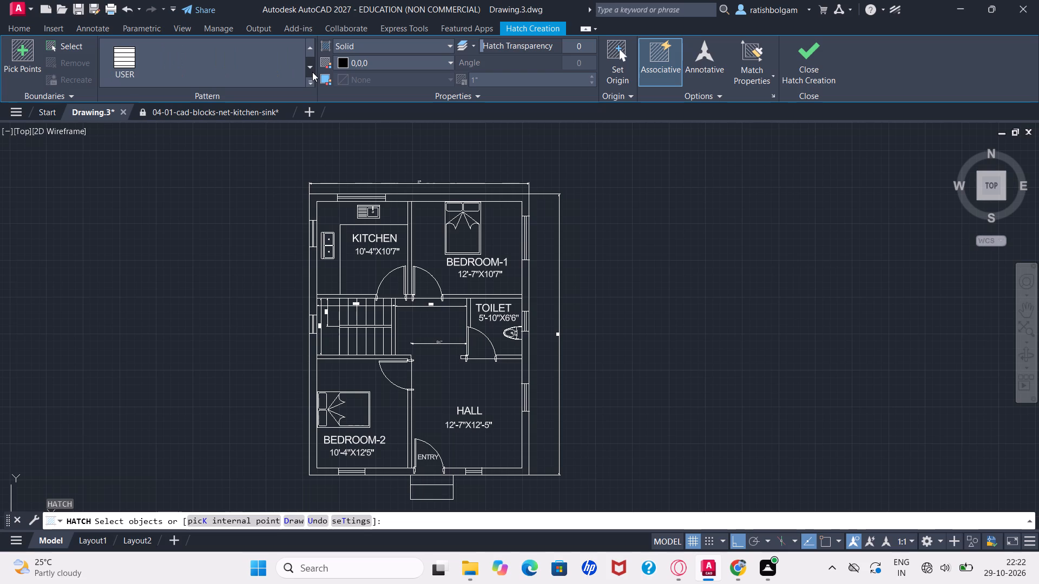
click(310, 66)
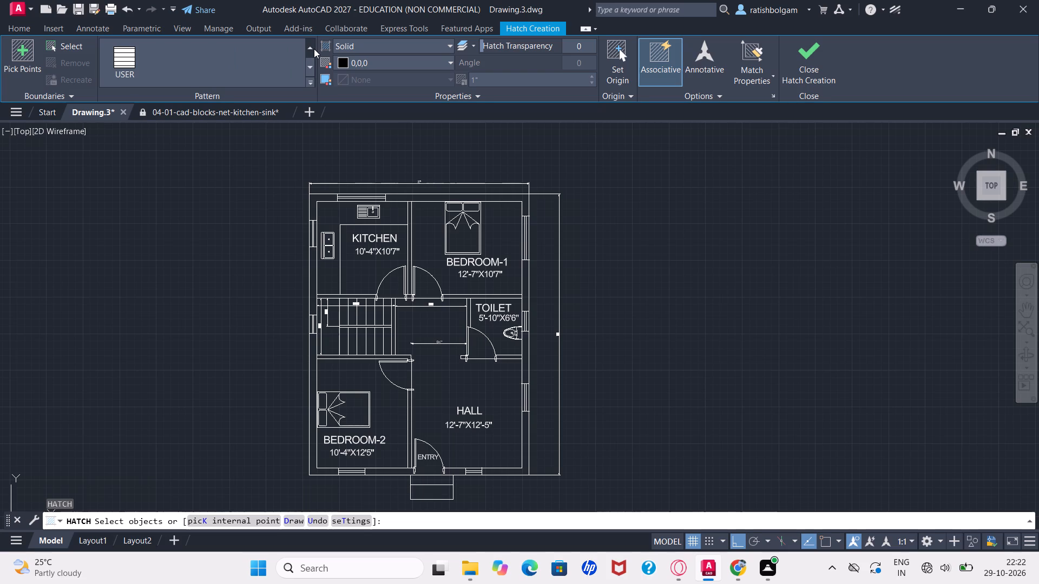
click(313, 47)
click(313, 47)
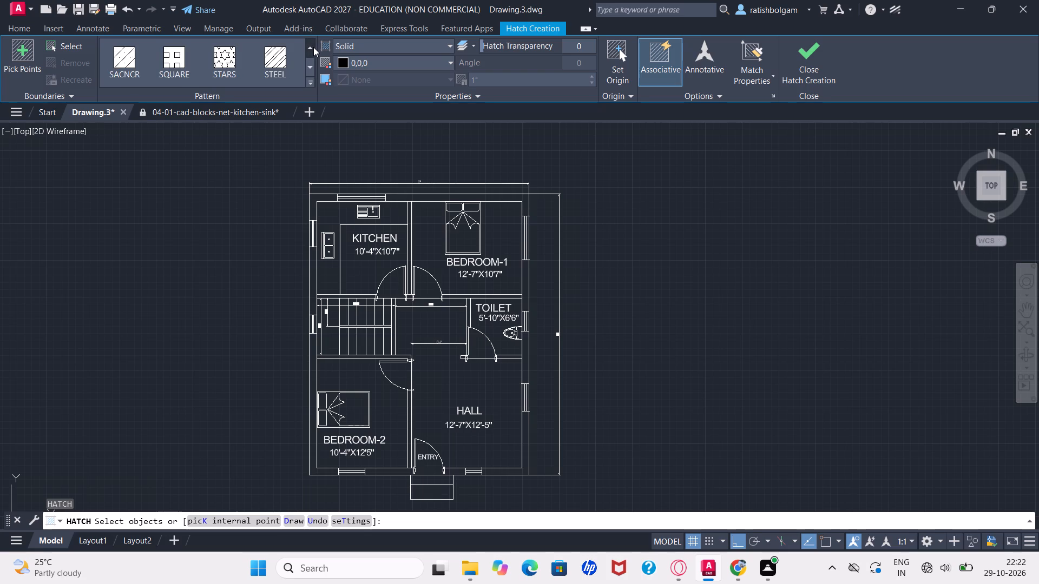
click(313, 47)
click(313, 47)
click(313, 47)
click(313, 47)
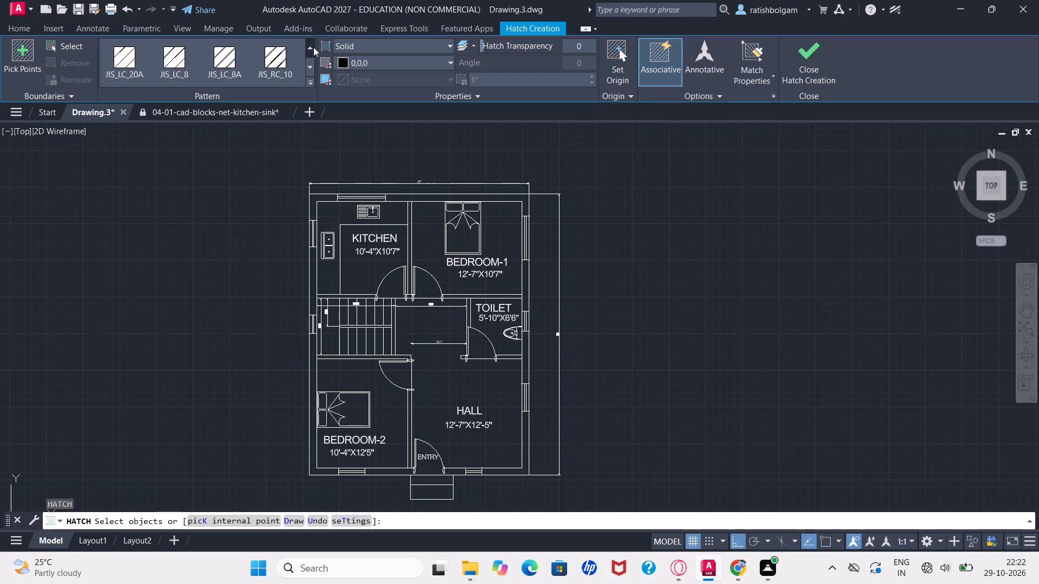
click(313, 47)
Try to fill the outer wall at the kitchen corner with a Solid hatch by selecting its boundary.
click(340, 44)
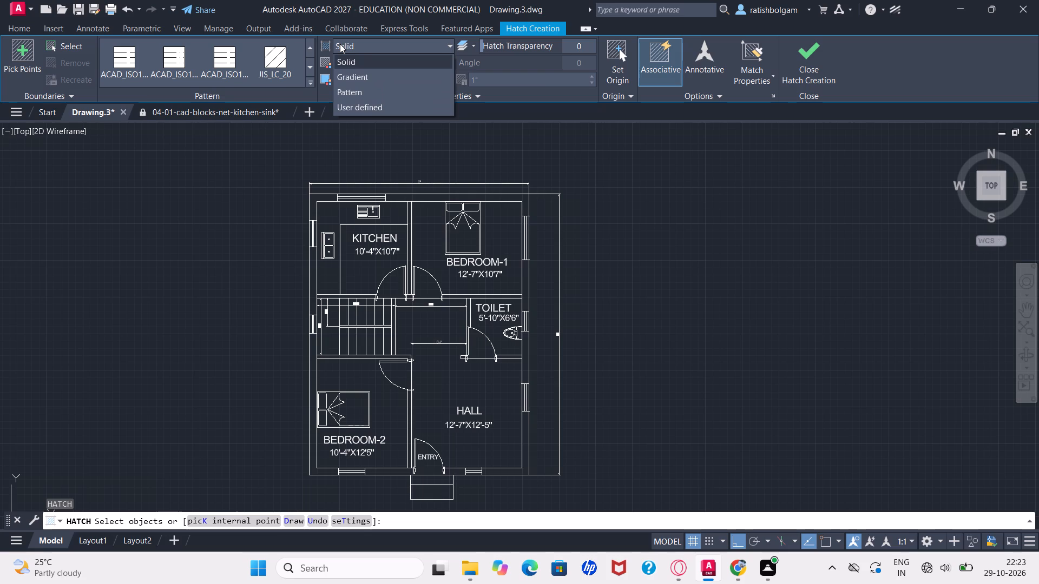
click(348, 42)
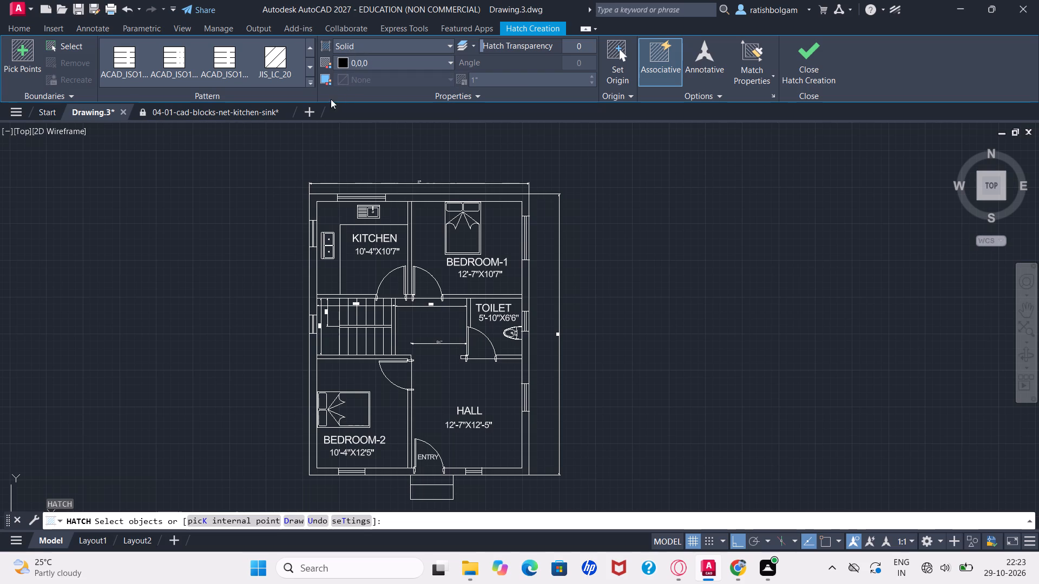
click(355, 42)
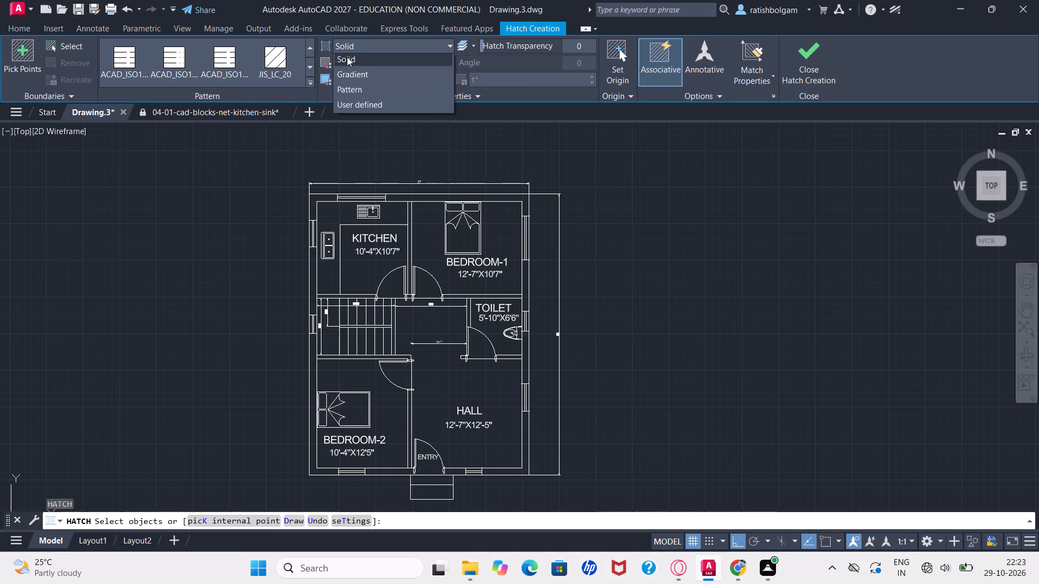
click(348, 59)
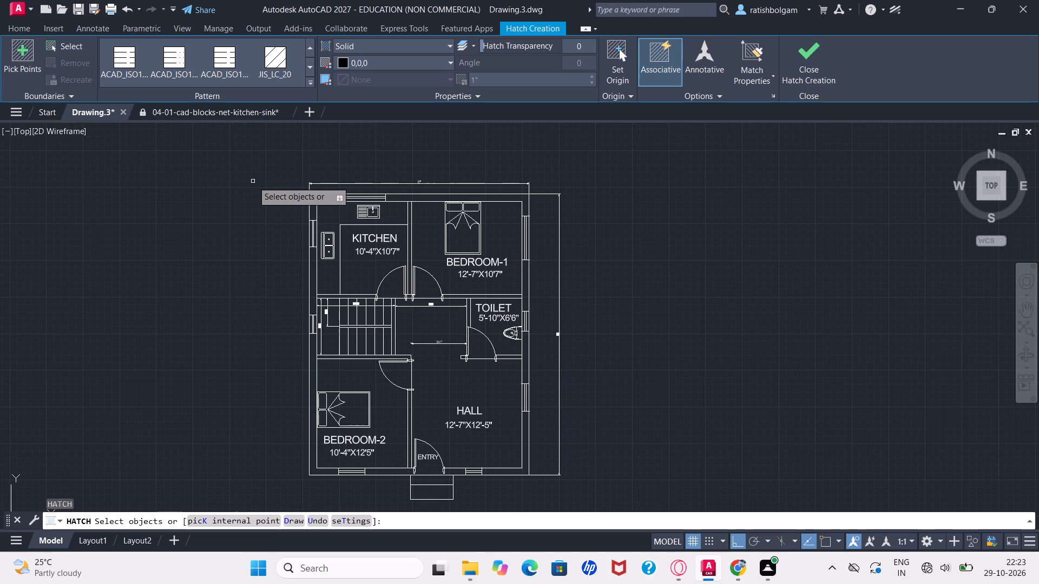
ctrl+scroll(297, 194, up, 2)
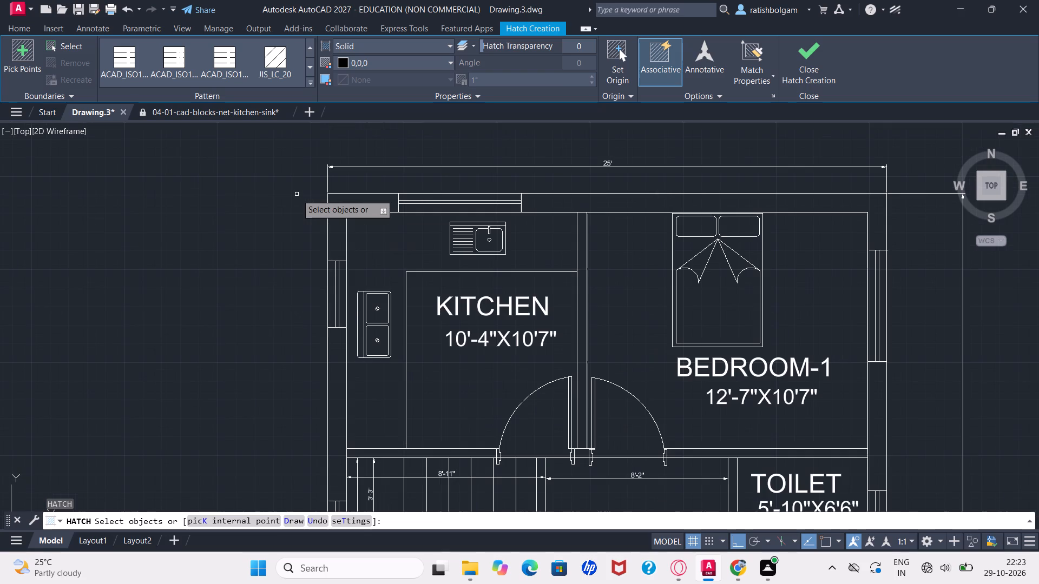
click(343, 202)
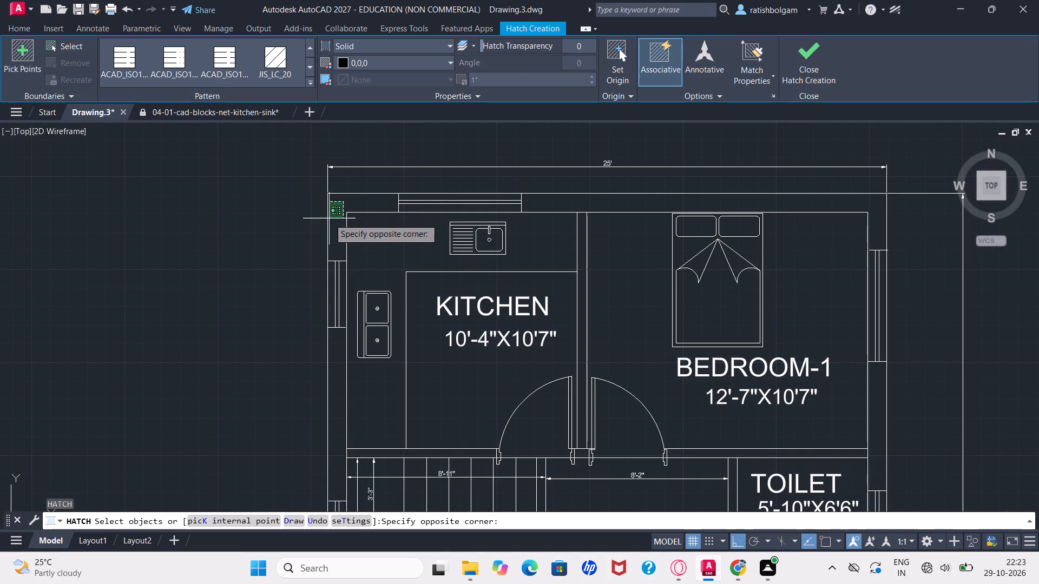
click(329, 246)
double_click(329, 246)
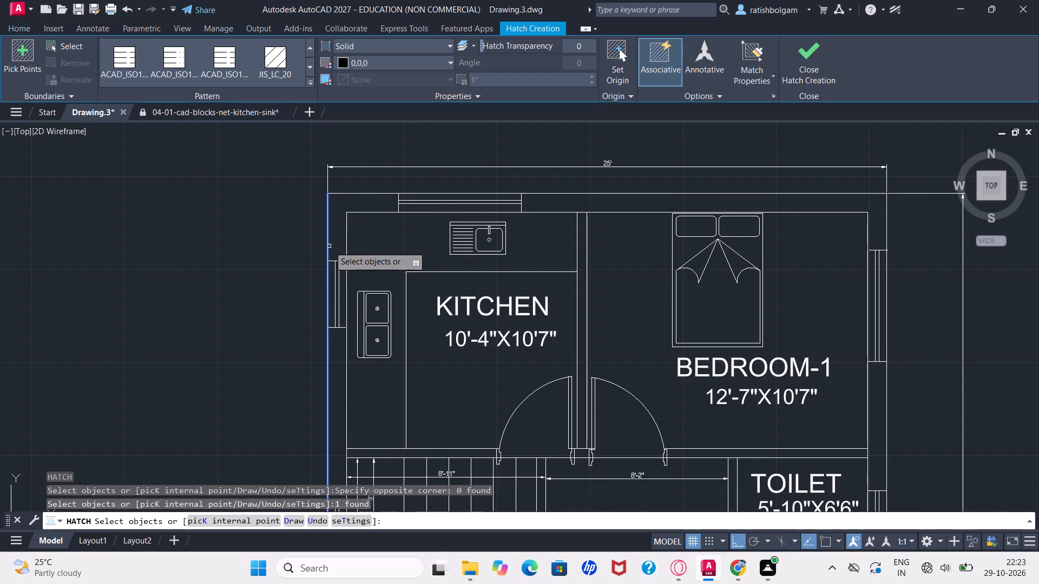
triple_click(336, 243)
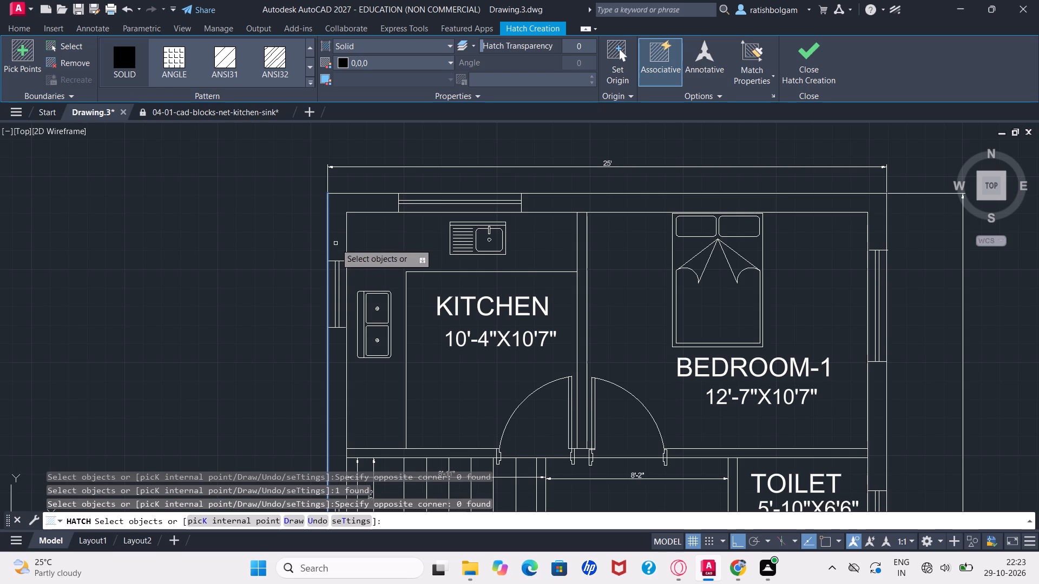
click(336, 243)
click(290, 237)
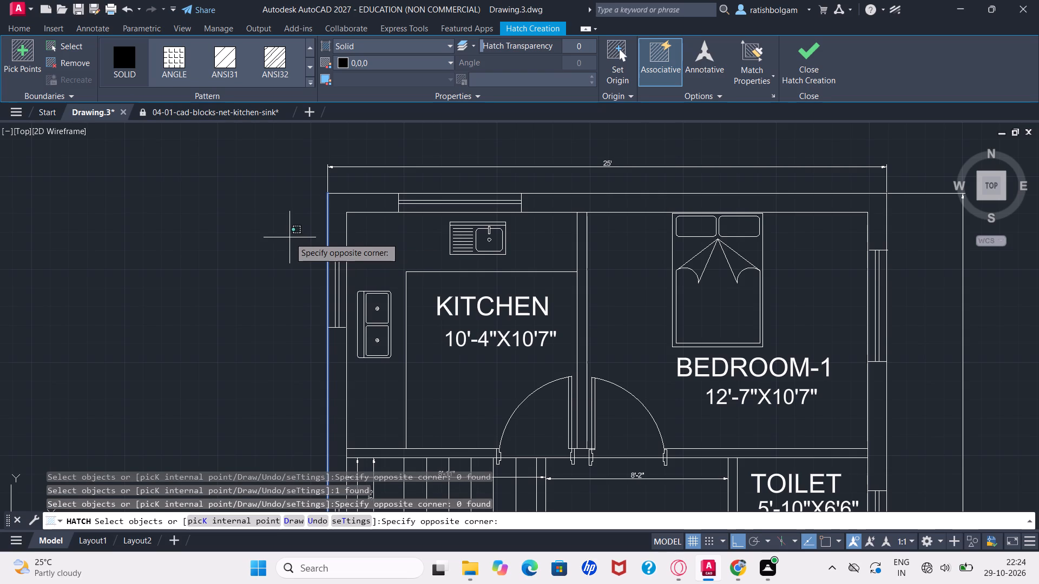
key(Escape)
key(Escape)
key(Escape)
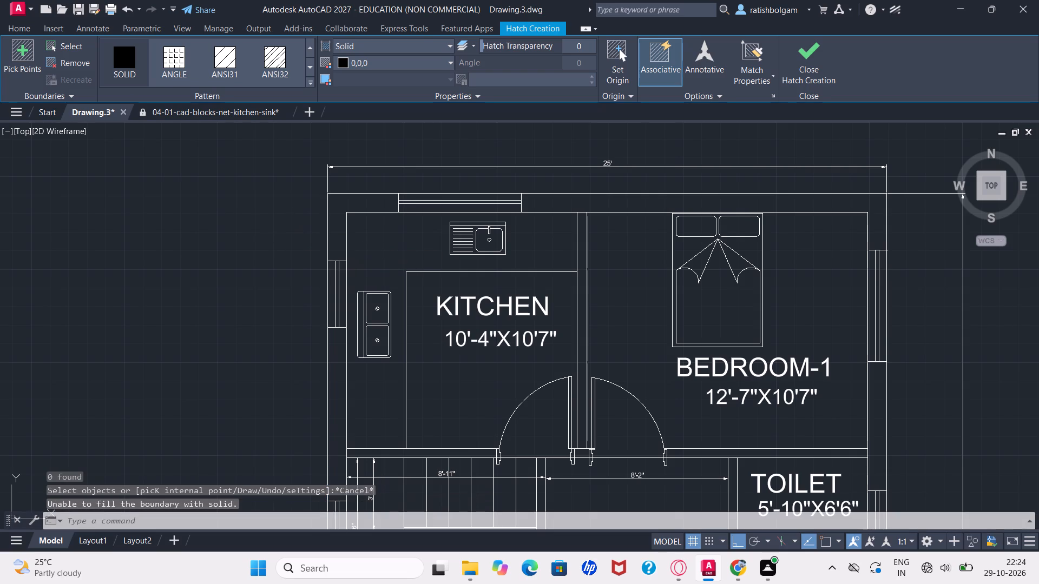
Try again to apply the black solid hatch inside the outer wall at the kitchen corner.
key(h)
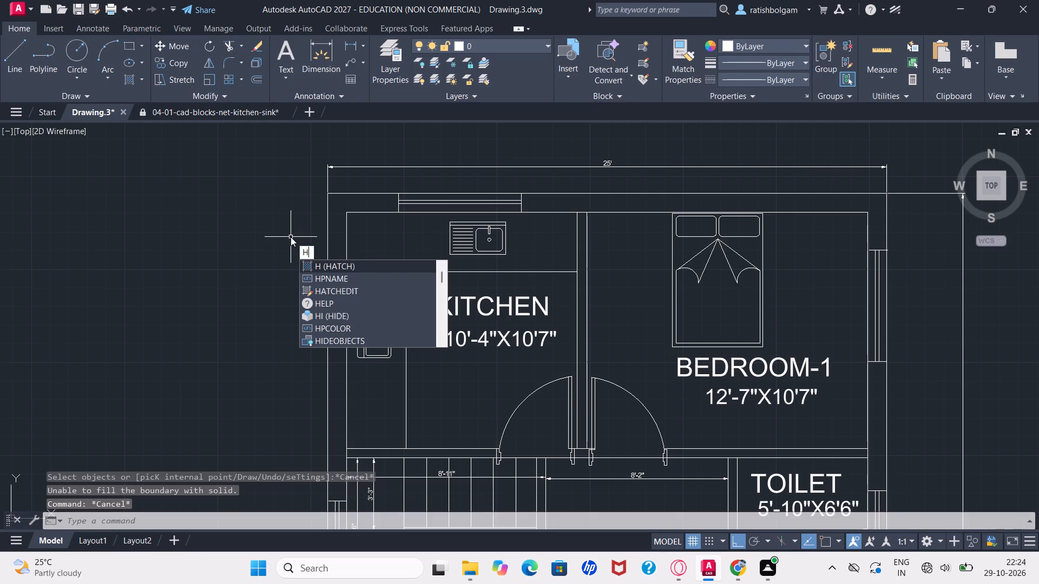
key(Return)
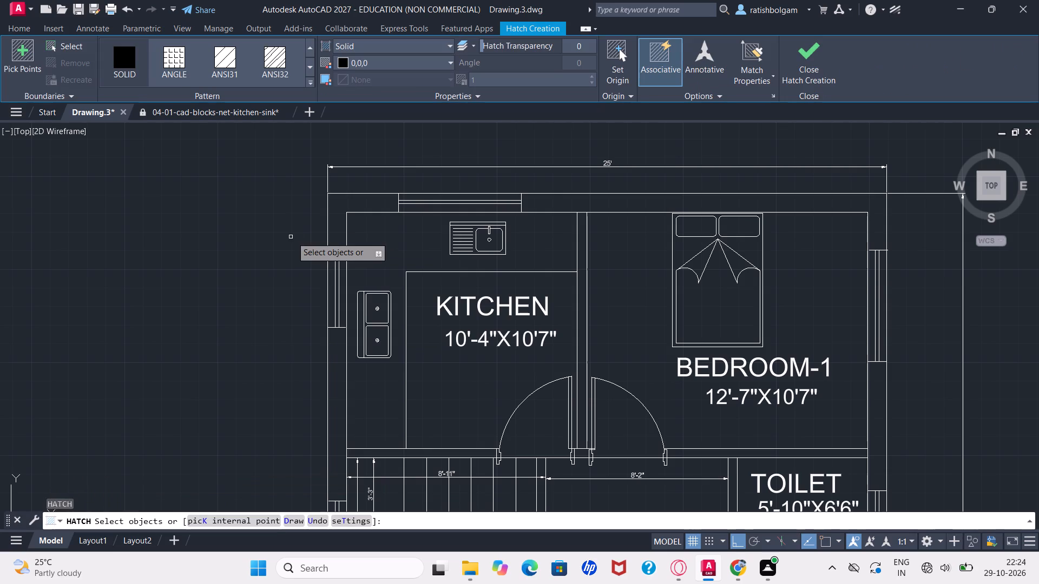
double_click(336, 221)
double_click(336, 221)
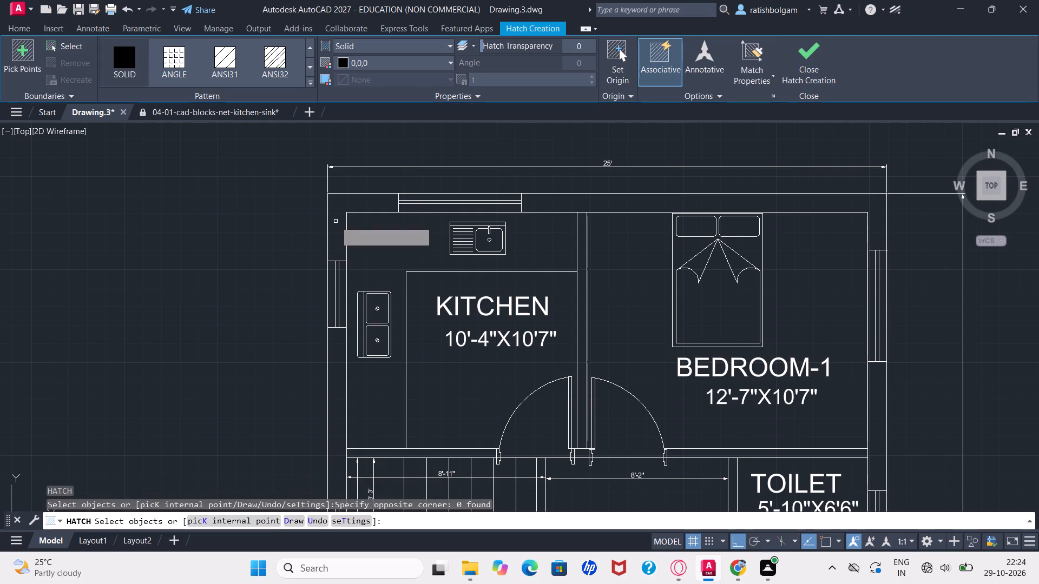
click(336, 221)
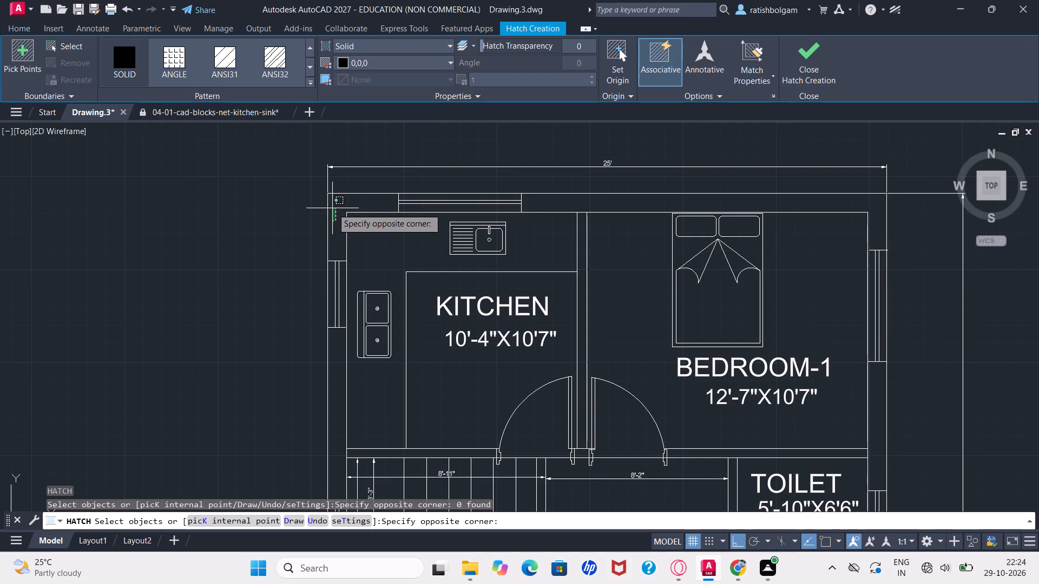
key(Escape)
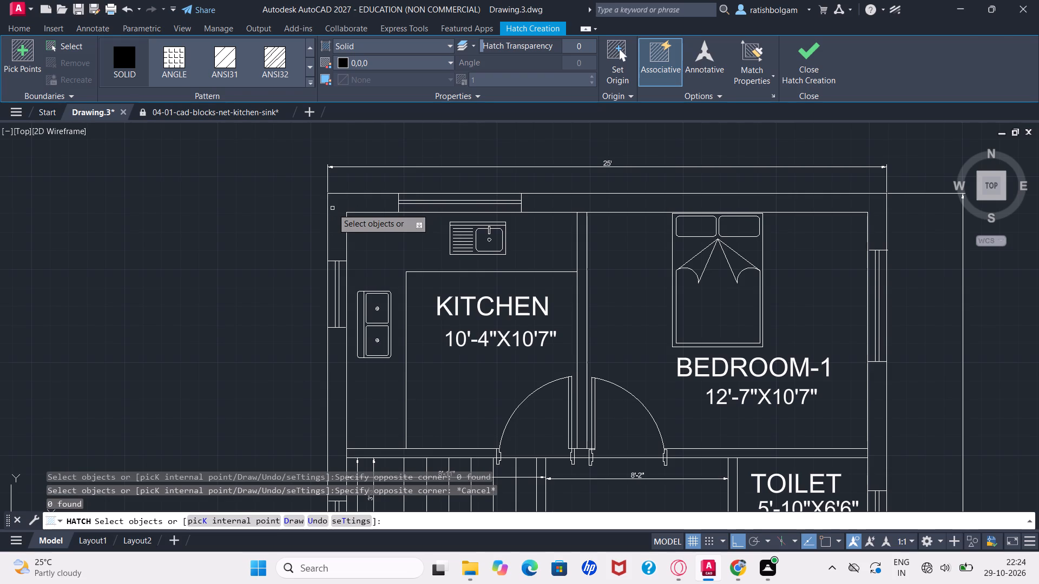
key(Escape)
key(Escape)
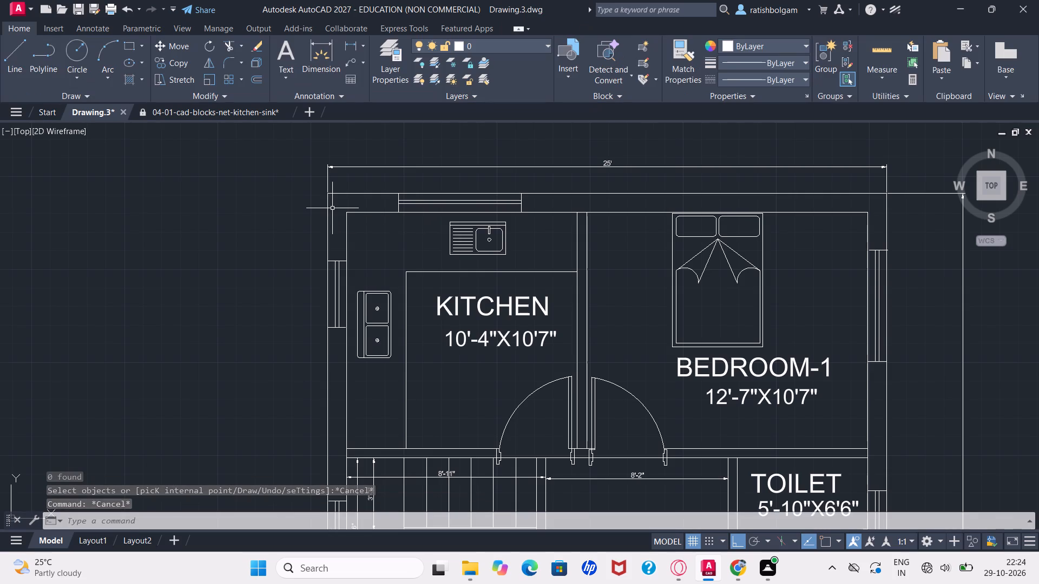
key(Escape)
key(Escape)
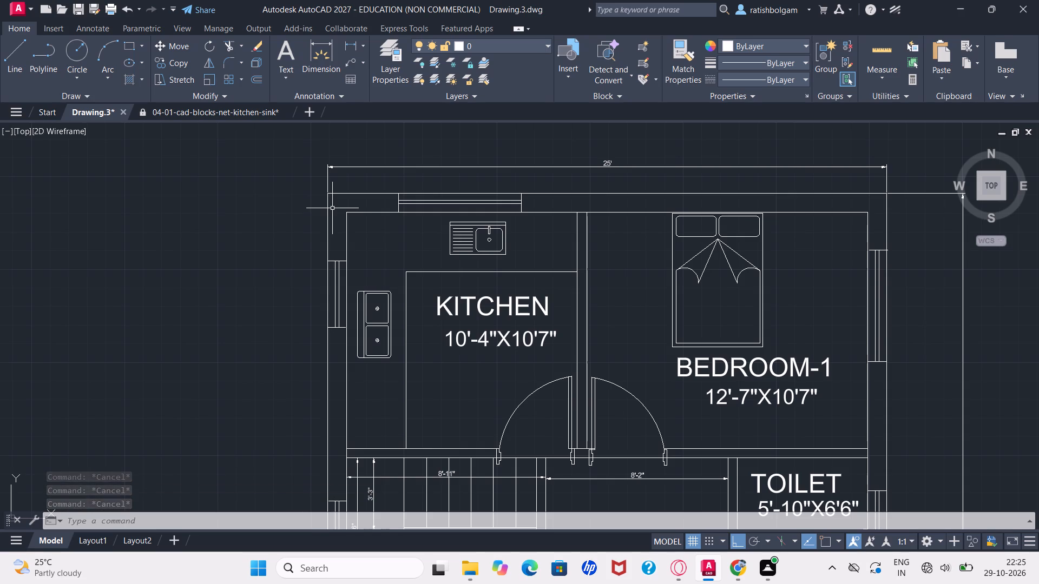
Restart the Hatch command and set its boundary method to picking internal points, then to selecting boundary objects.
key(h)
key(Return)
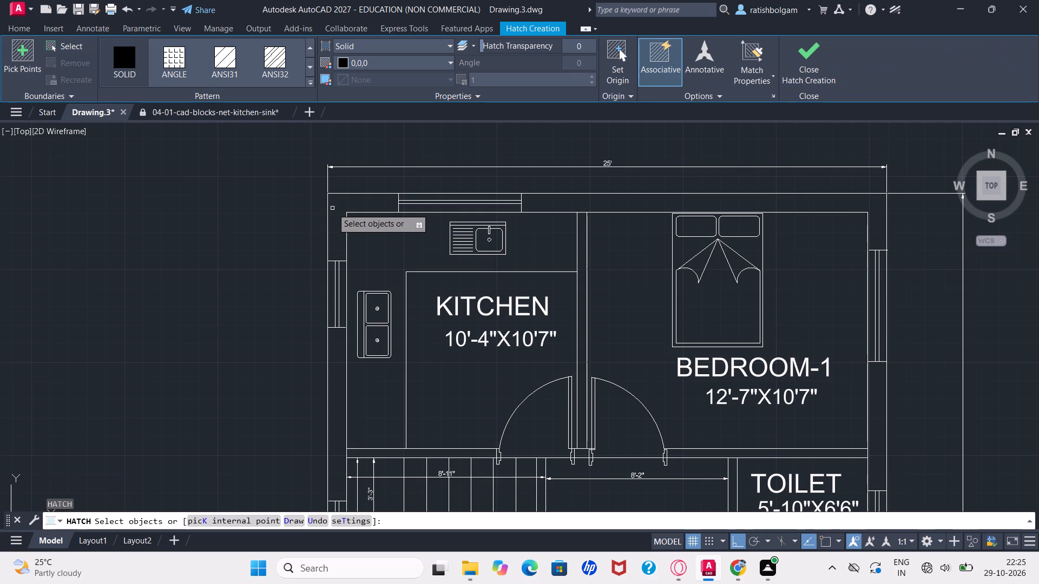
click(17, 48)
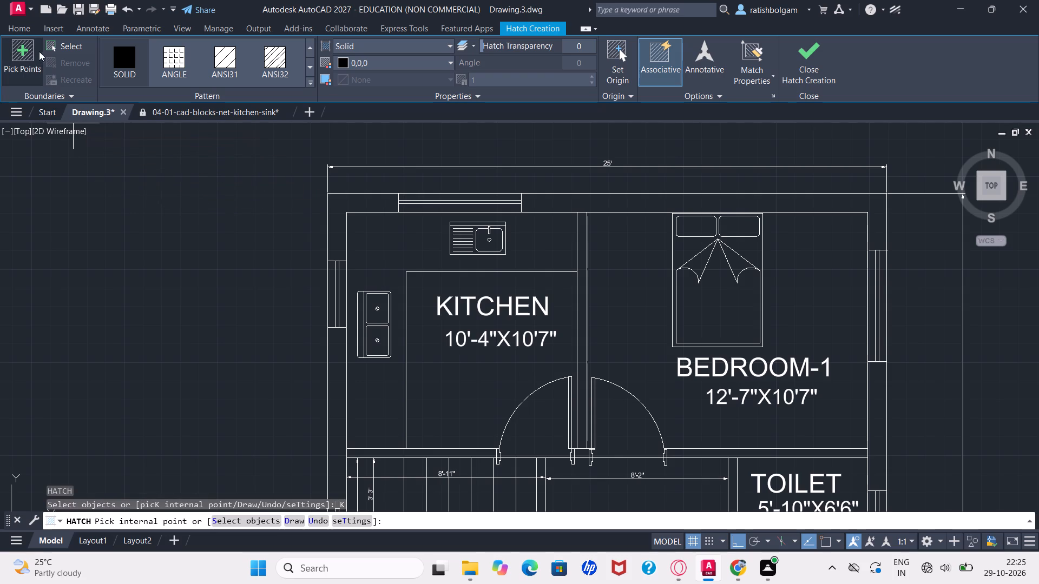
click(24, 48)
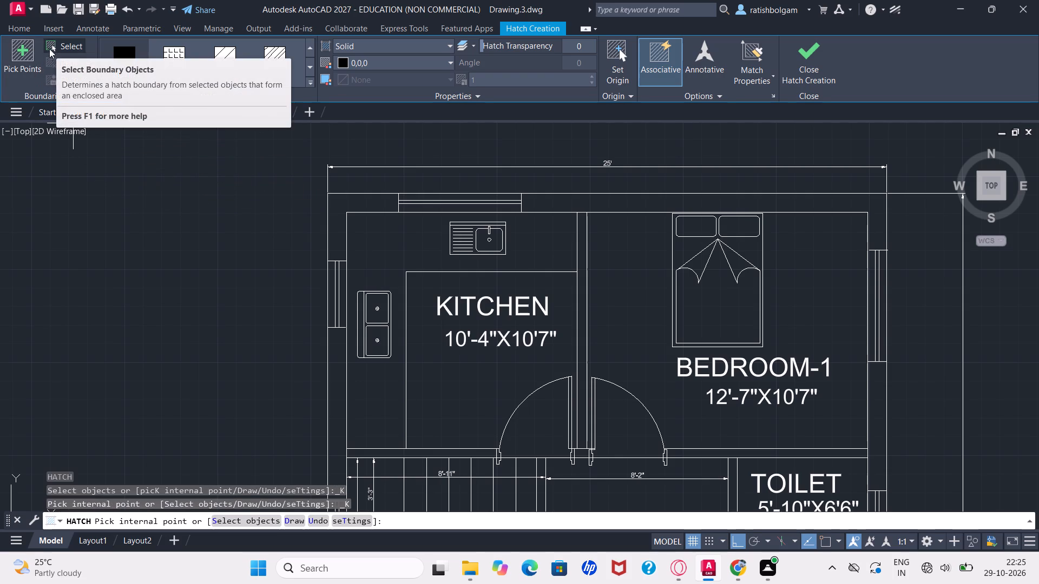
click(48, 42)
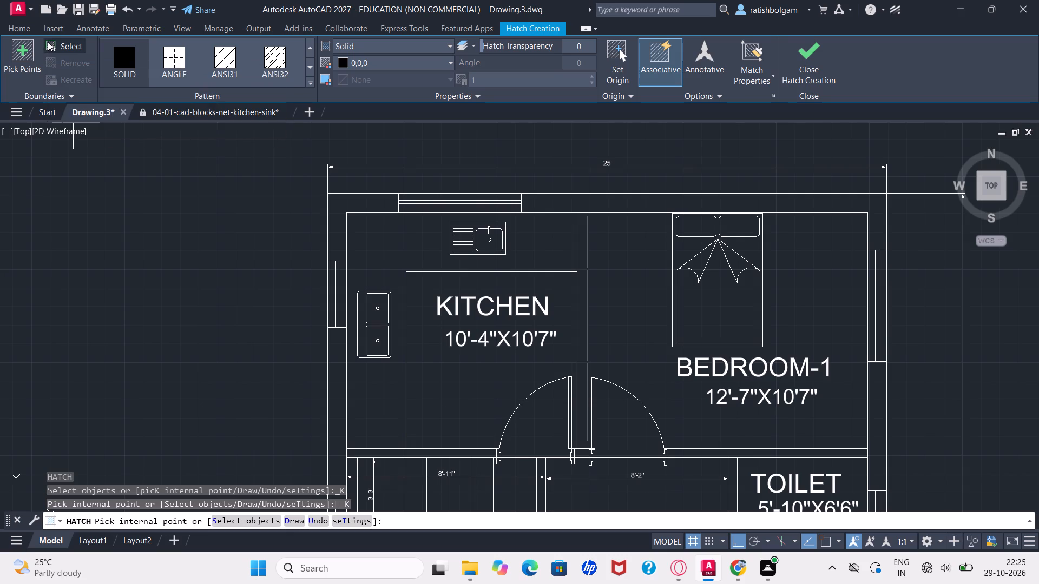
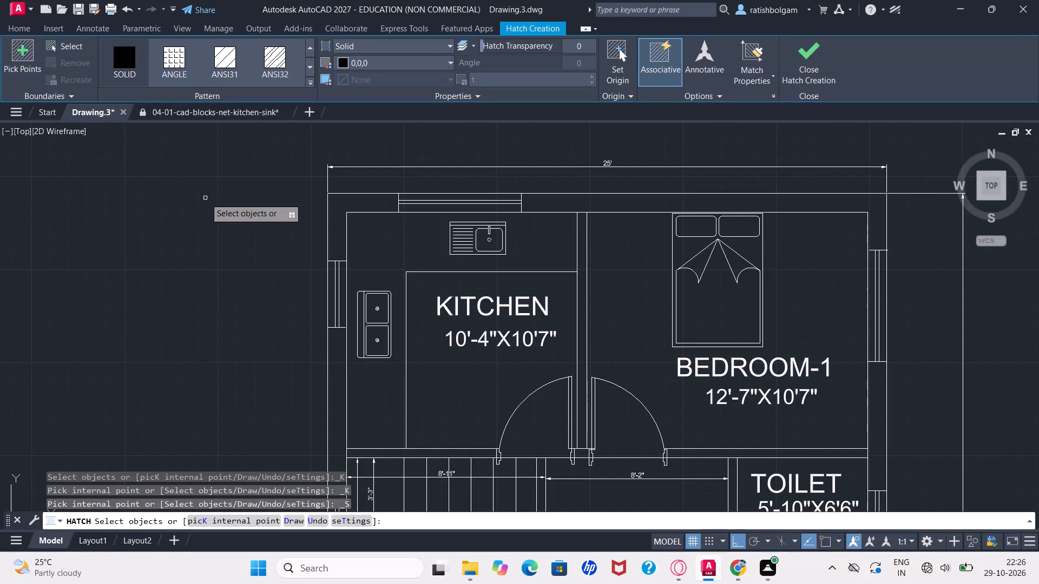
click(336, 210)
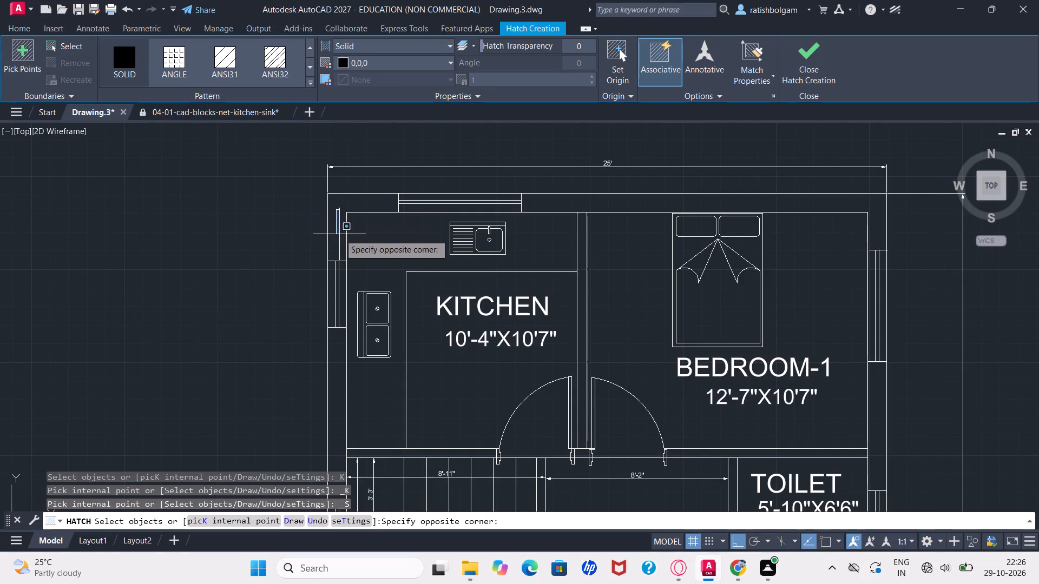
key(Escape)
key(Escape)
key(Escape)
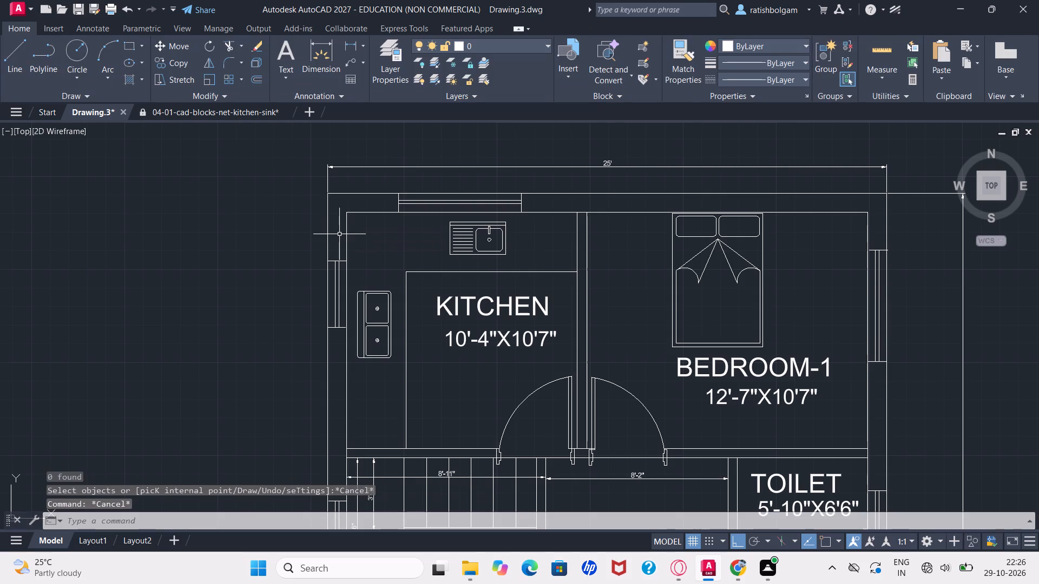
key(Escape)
Fill the outer wall at the kitchen corner and along the kitchen's window side with a Solid hatch in color 8, picking internal points.
key(h)
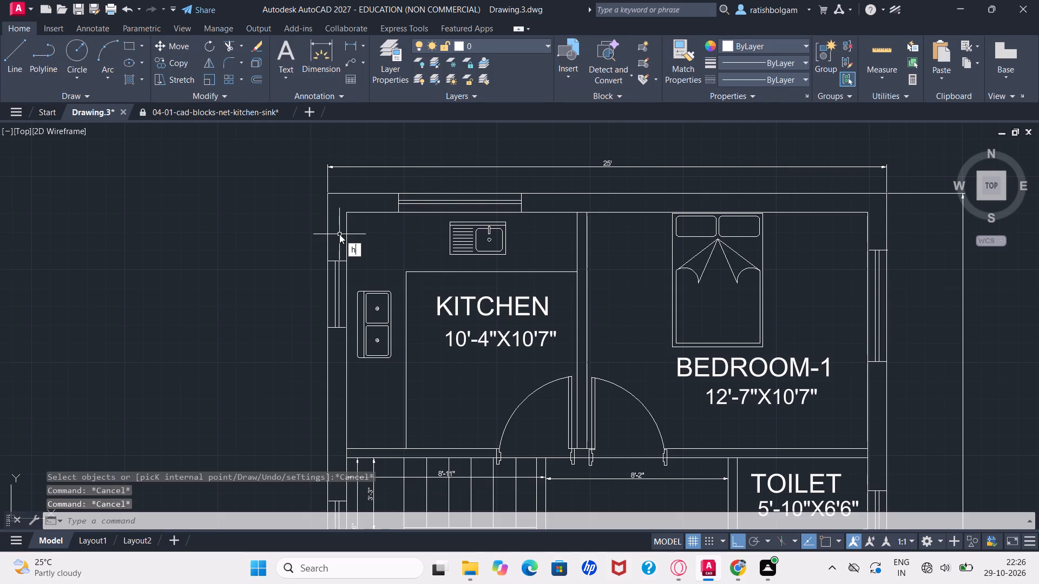
key(Return)
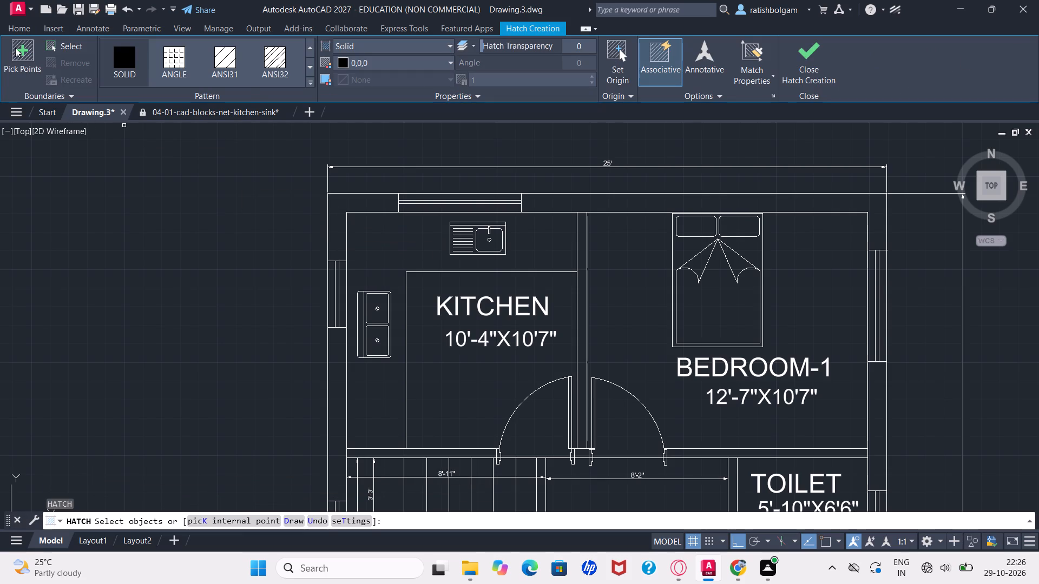
click(22, 48)
click(22, 48)
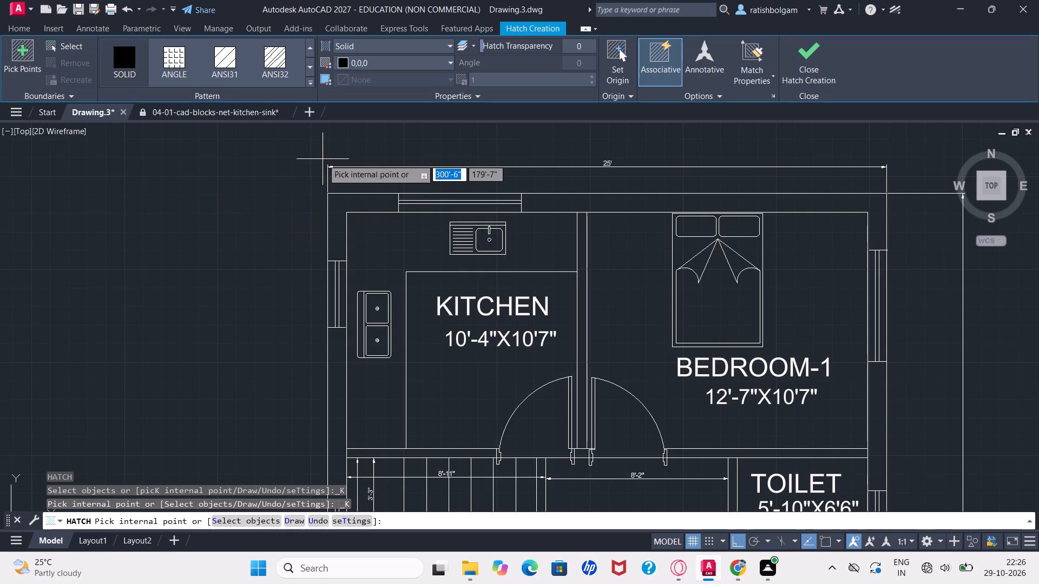
click(350, 61)
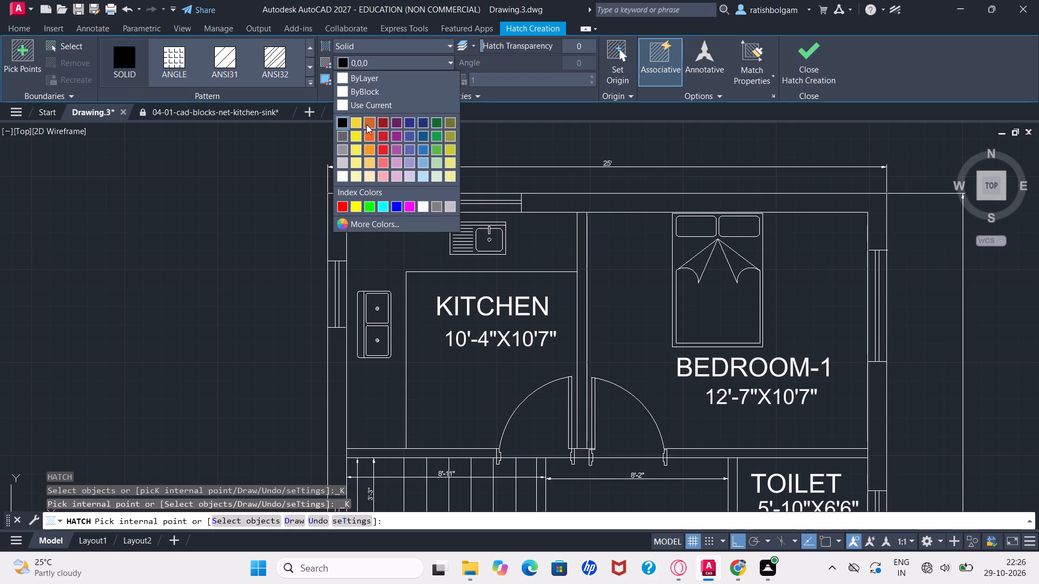
click(440, 208)
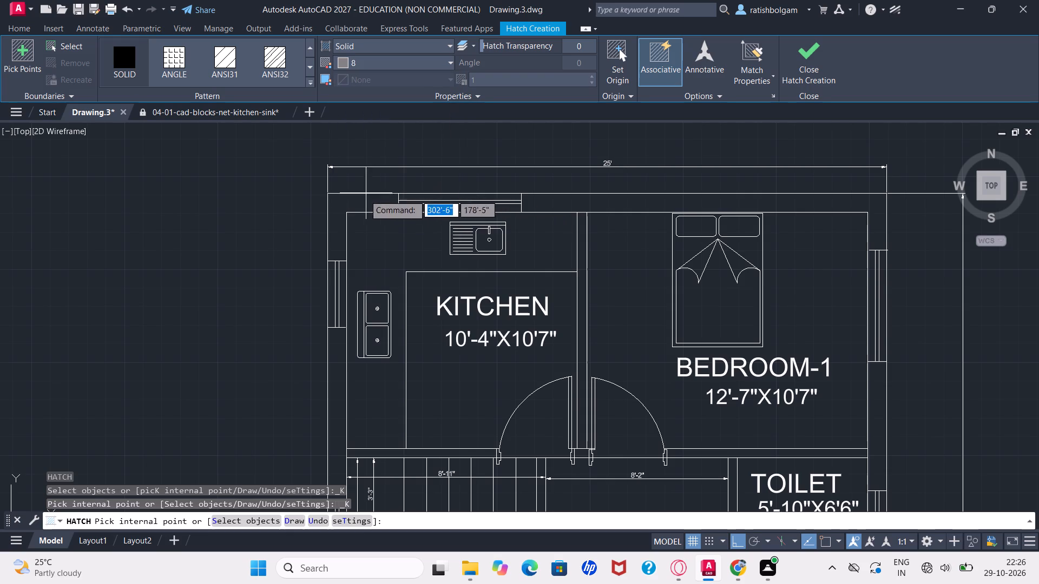
click(346, 207)
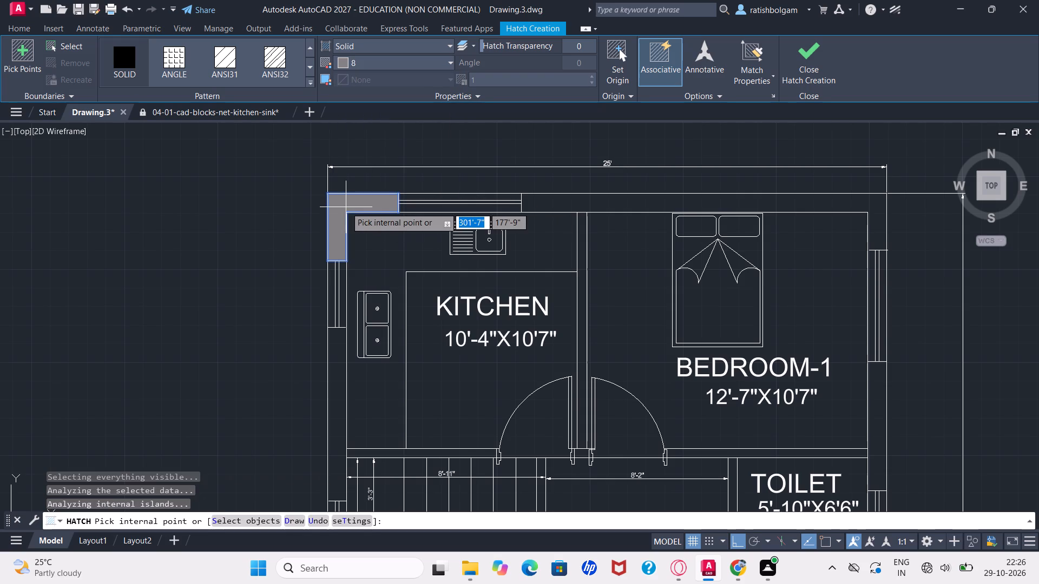
click(338, 392)
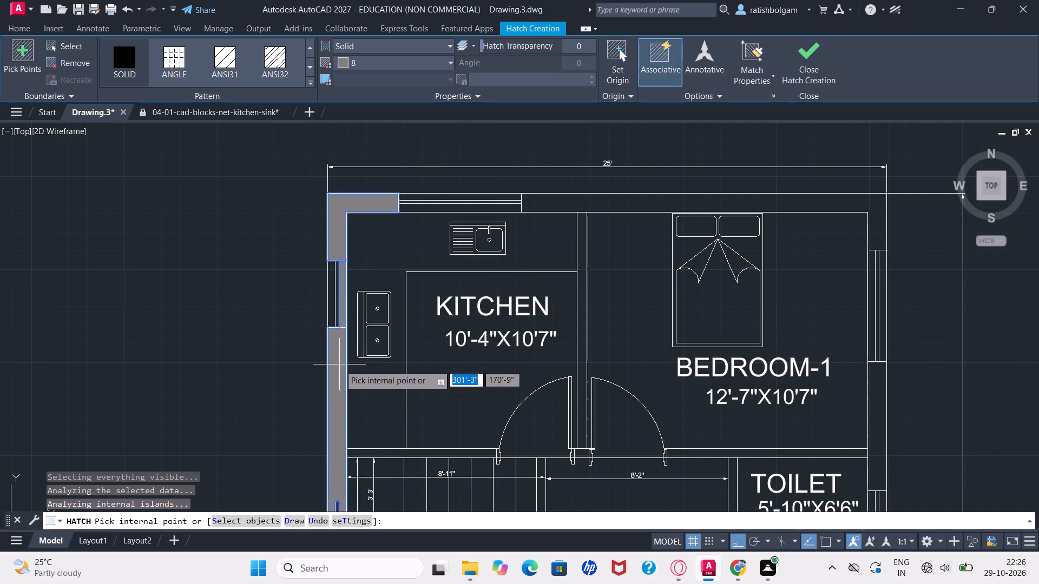
key(Escape)
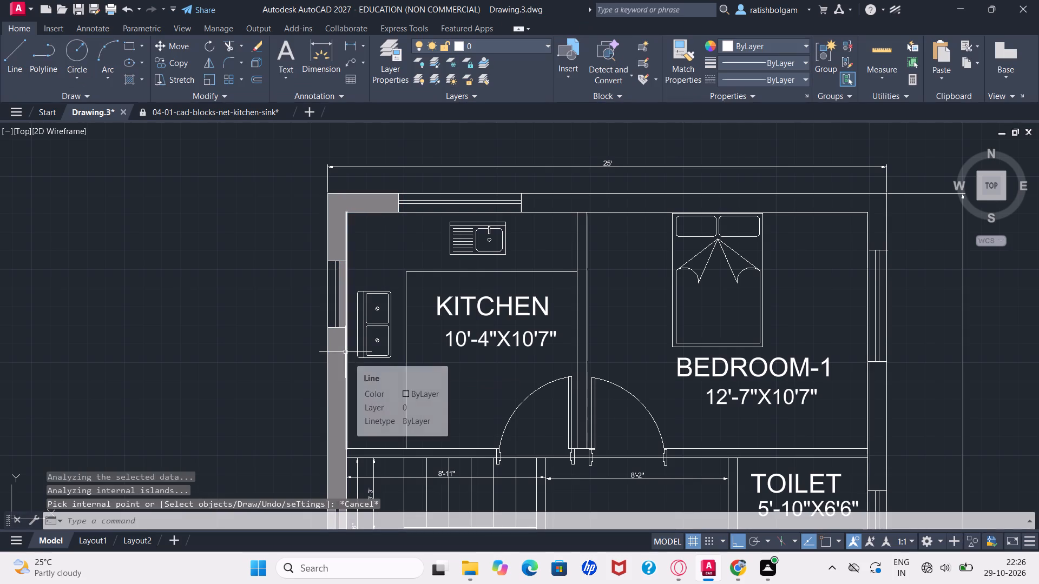
Select the new outer-wall hatch and change only the hatch's color to index color 252 in its quick properties.
click(345, 352)
click(338, 353)
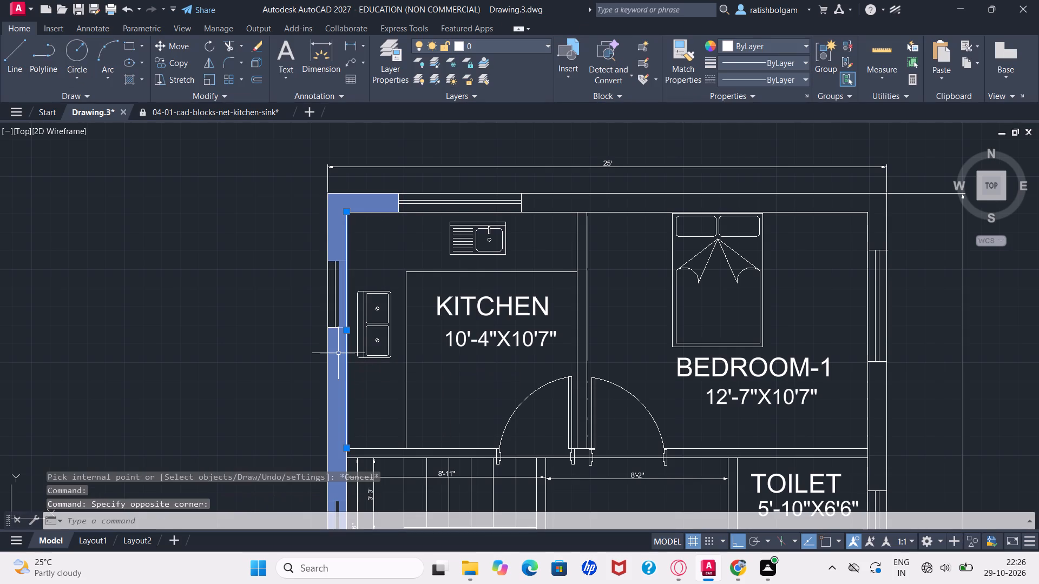
click(338, 353)
double_click(338, 353)
key(Escape)
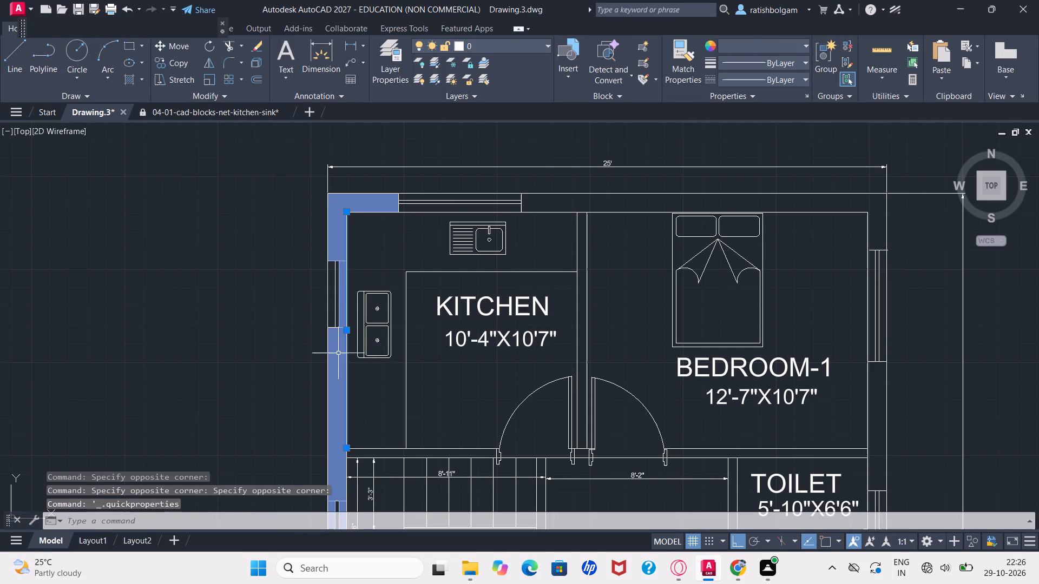
scroll(338, 353, down, 3)
ctrl+scroll(338, 353, down, 1)
ctrl+scroll(338, 353, up, 1)
ctrl+scroll(338, 353, down, 1)
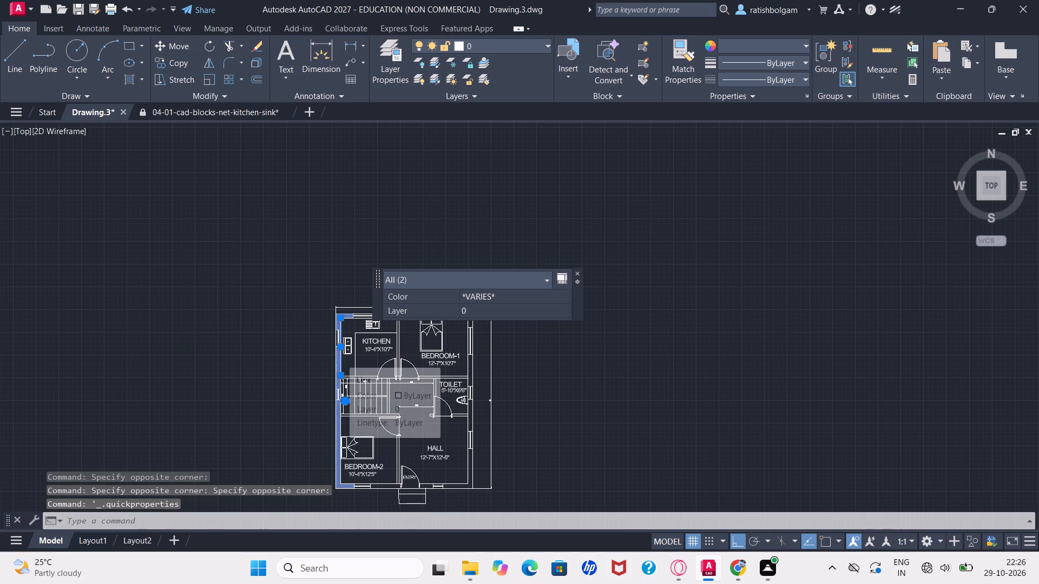
ctrl+scroll(338, 353, down, 1)
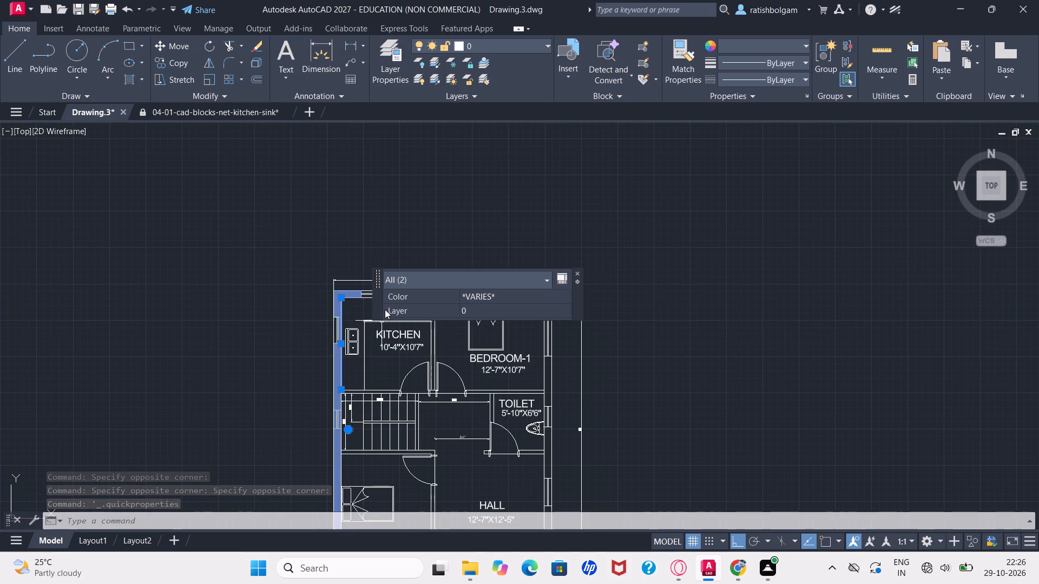
click(402, 295)
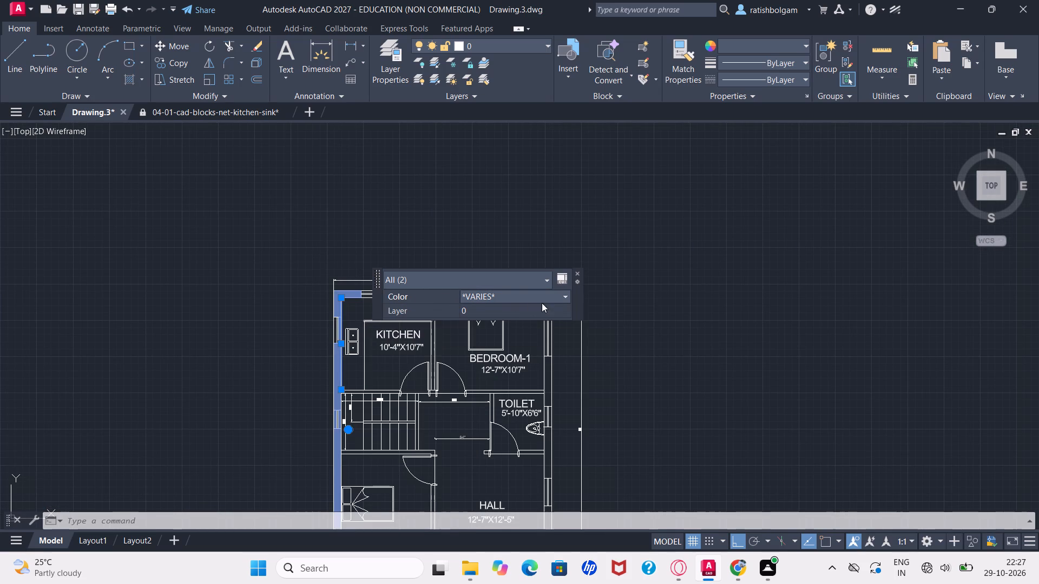
click(414, 289)
click(400, 279)
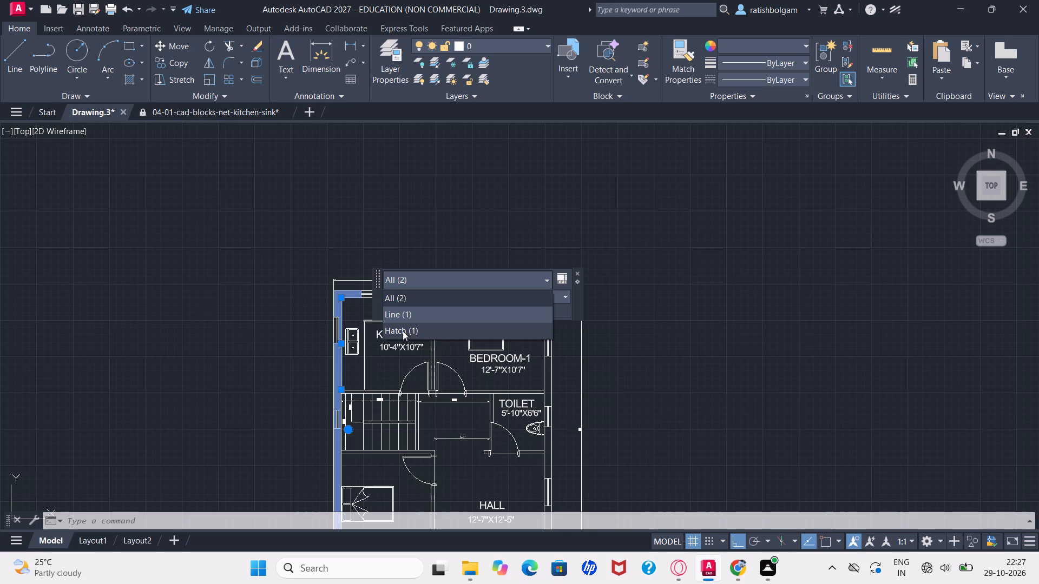
click(403, 331)
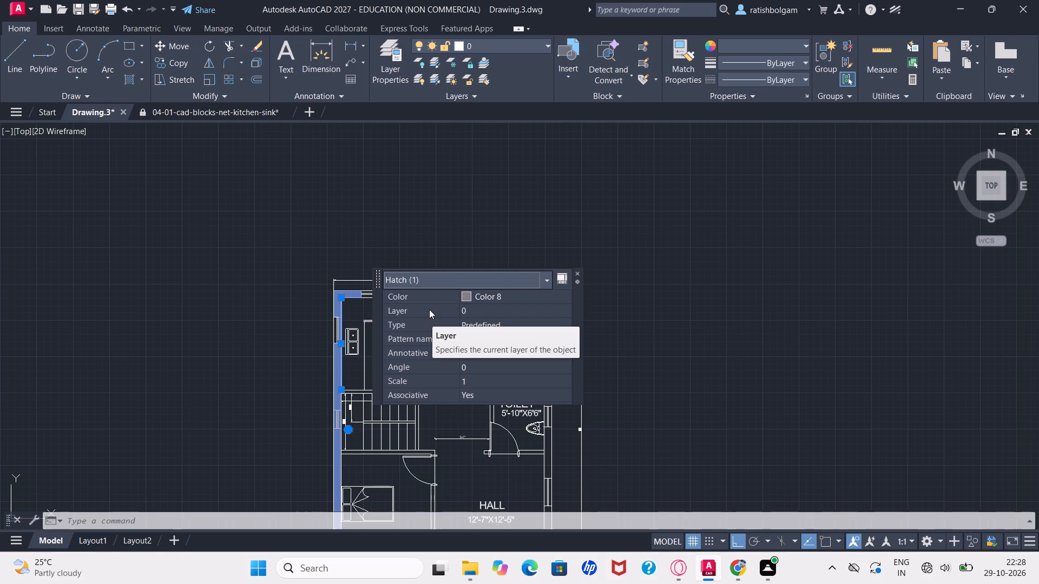
click(470, 298)
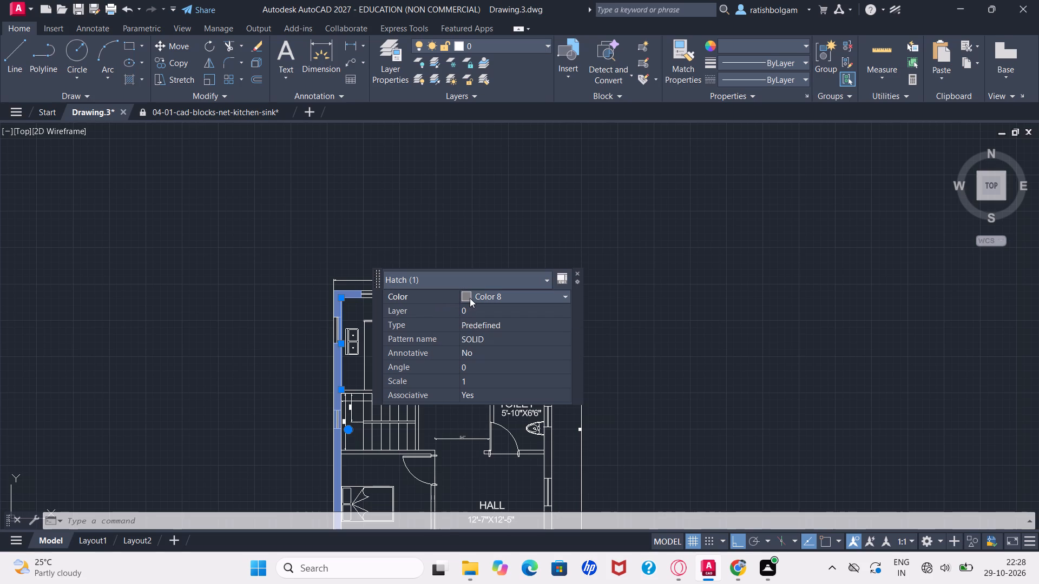
click(568, 295)
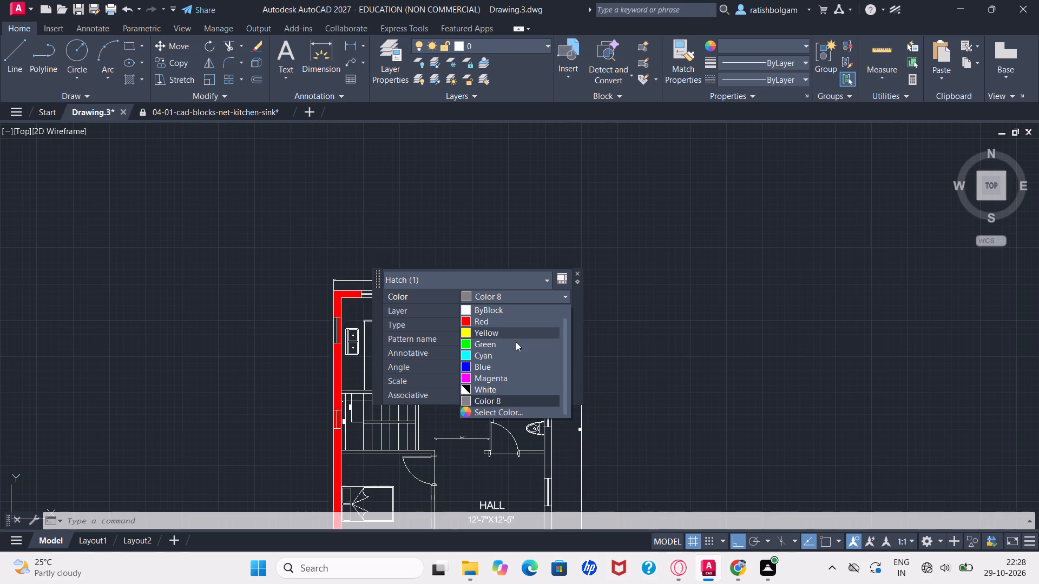
click(468, 414)
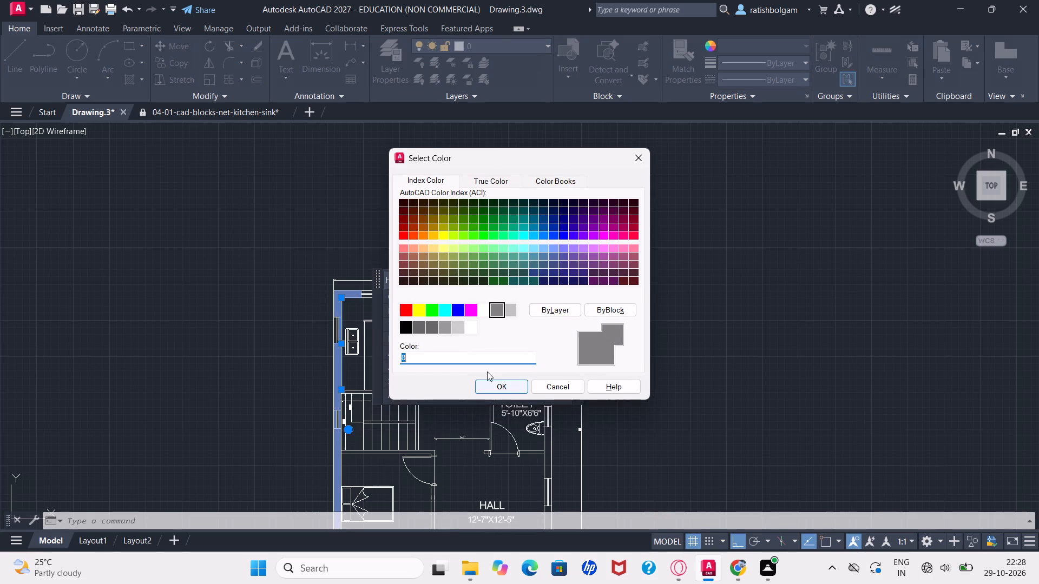
click(594, 355)
click(429, 329)
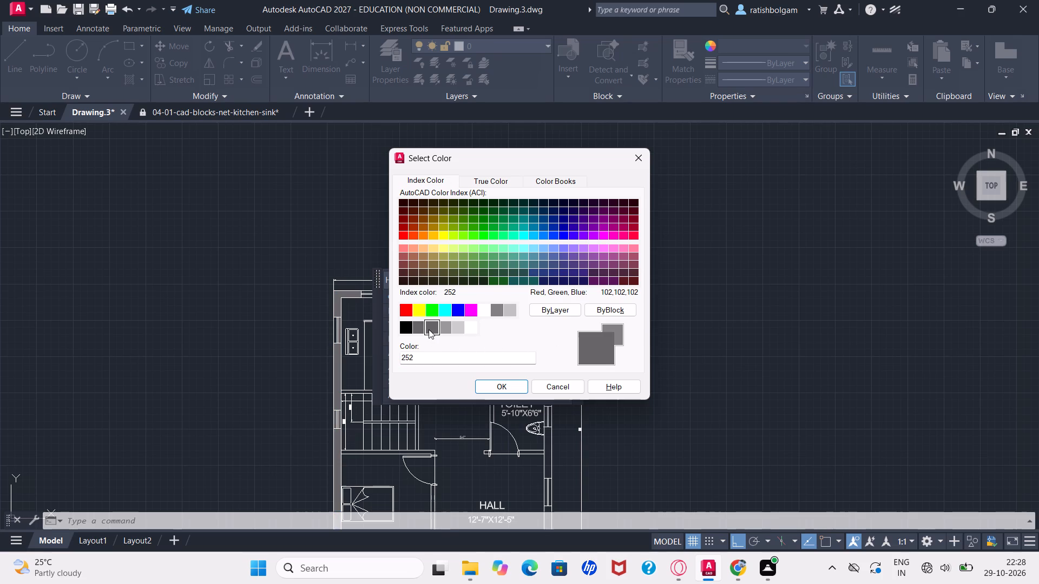
click(505, 384)
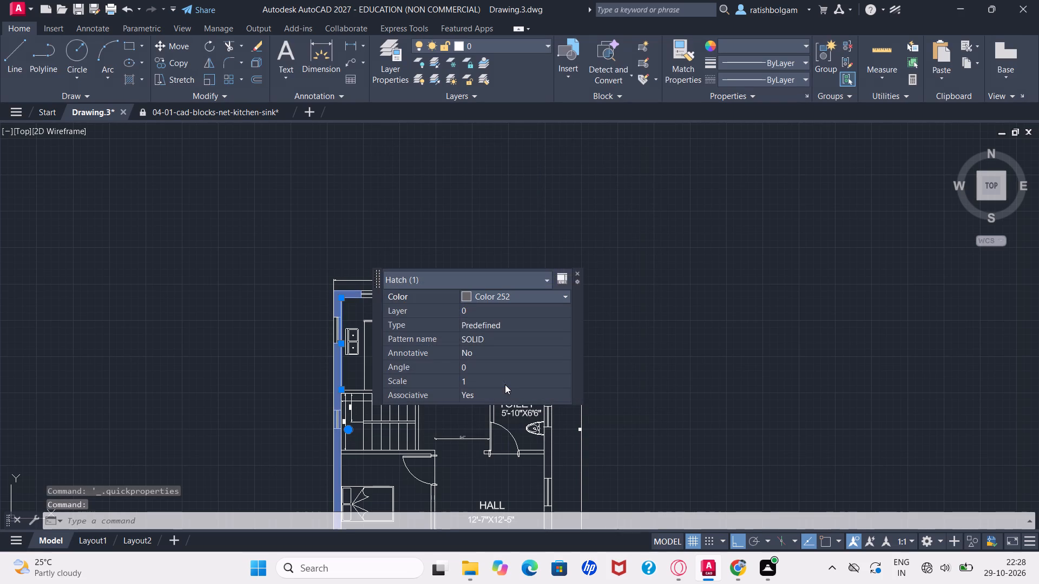
click(487, 295)
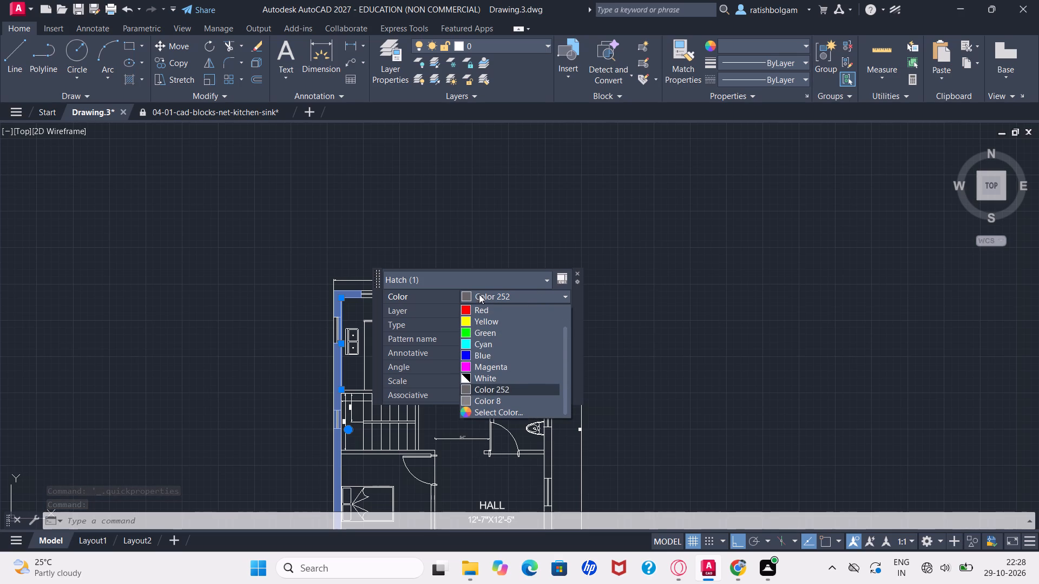
click(435, 297)
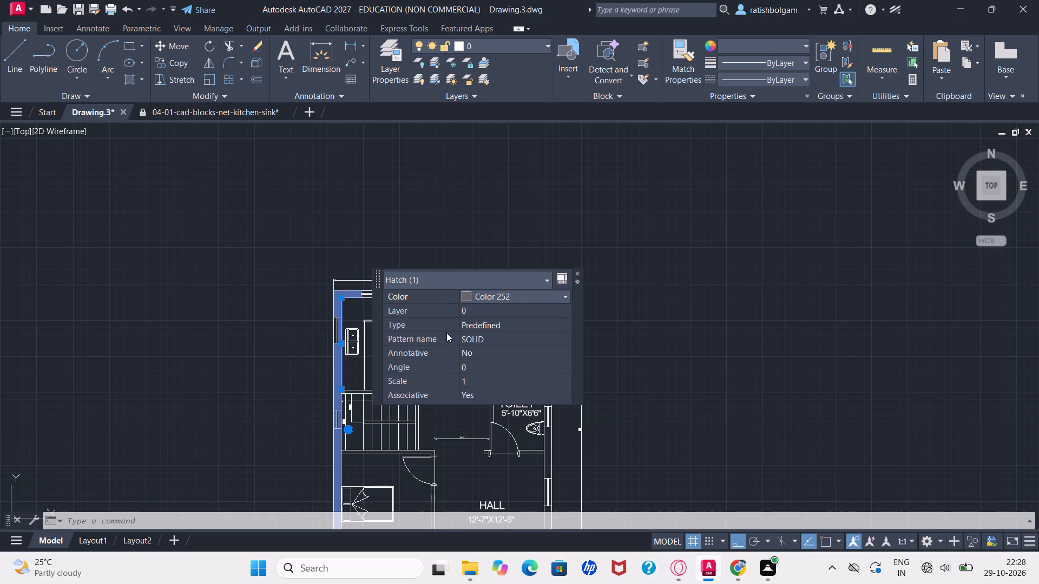
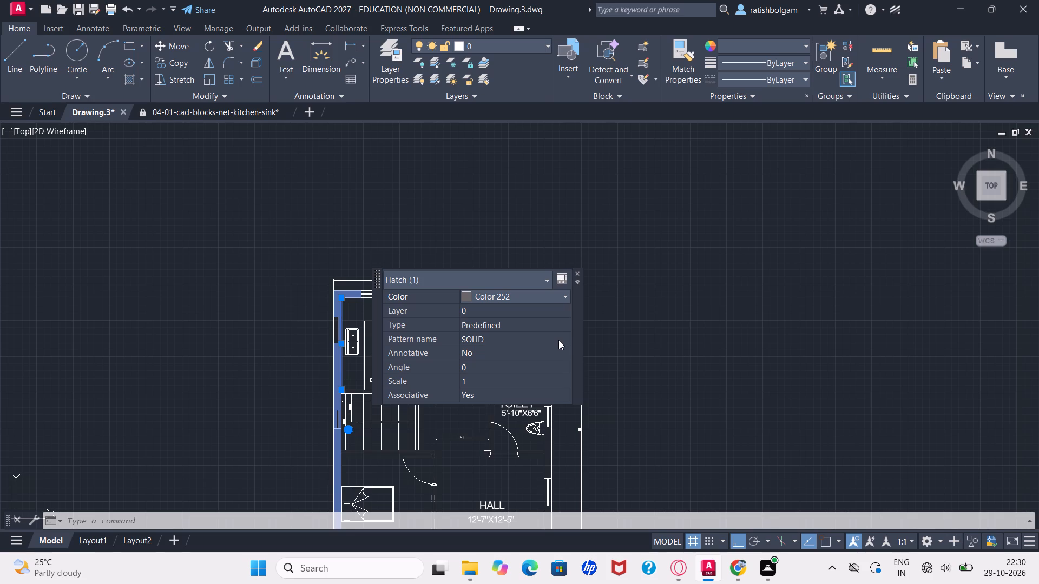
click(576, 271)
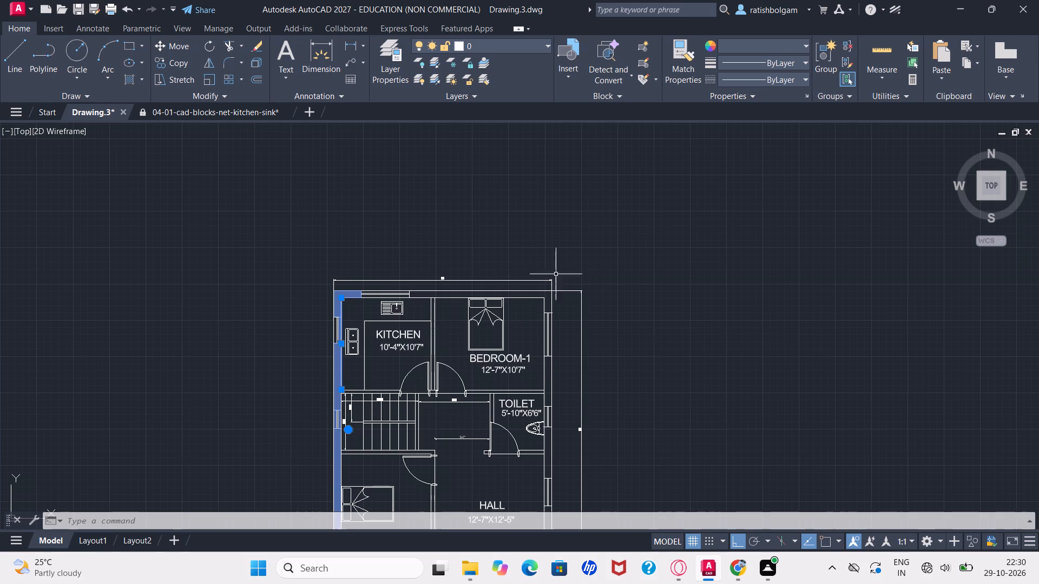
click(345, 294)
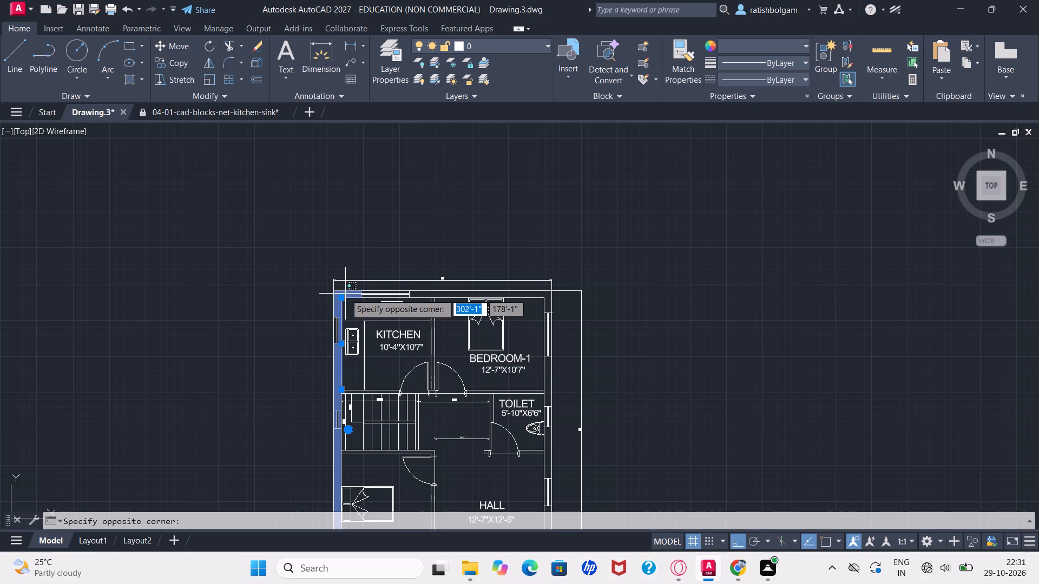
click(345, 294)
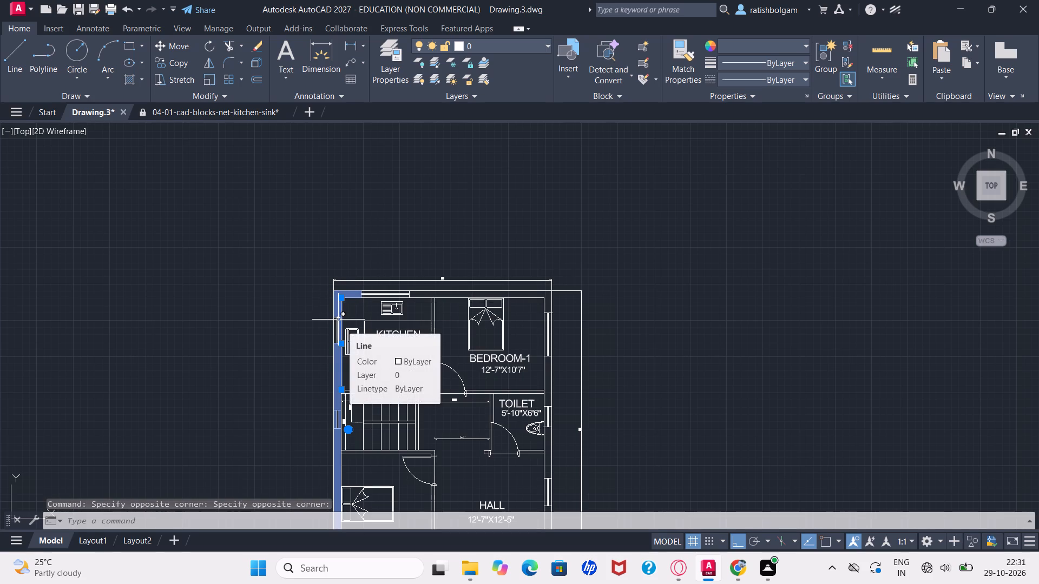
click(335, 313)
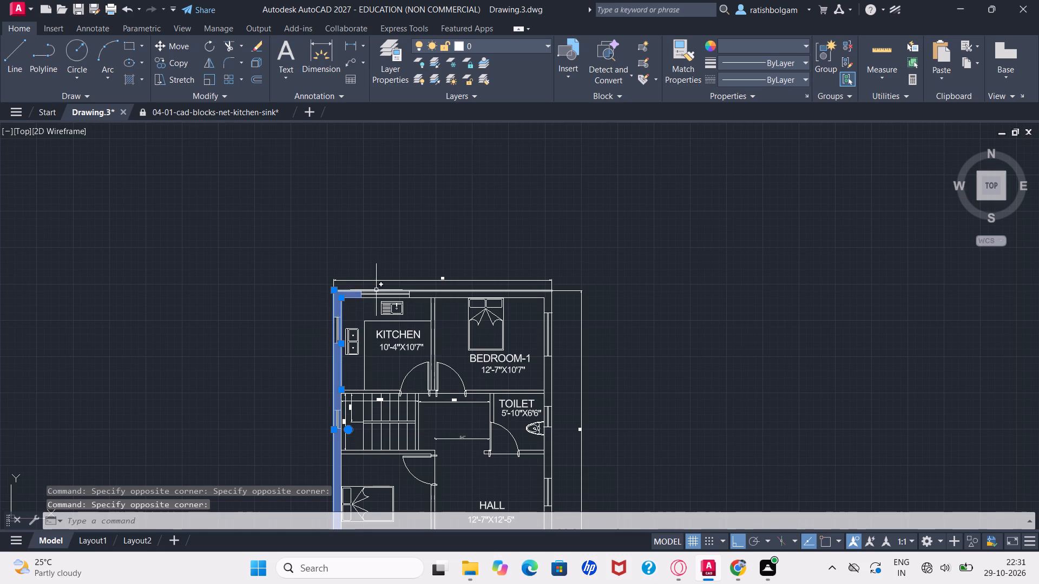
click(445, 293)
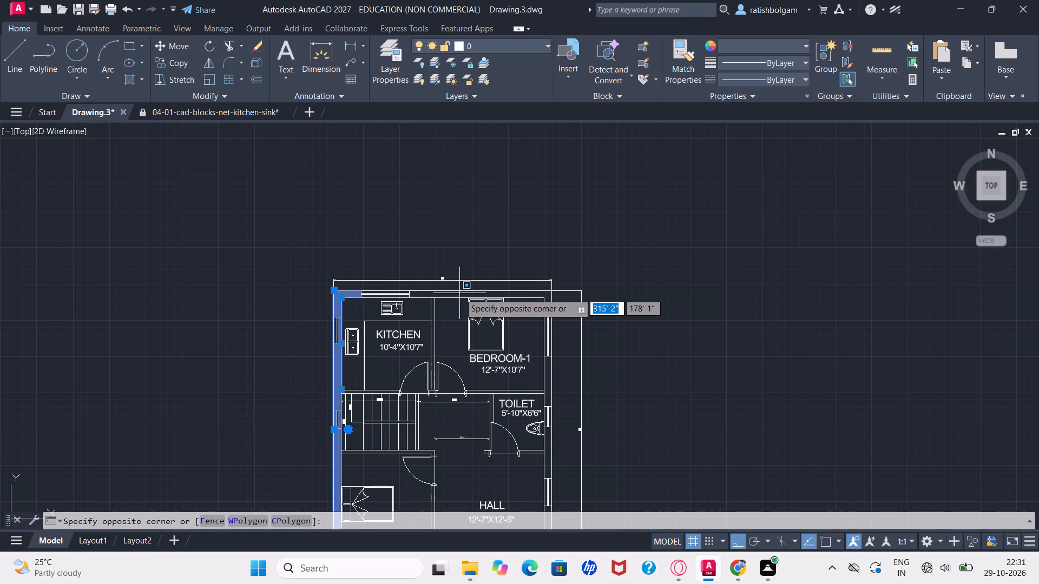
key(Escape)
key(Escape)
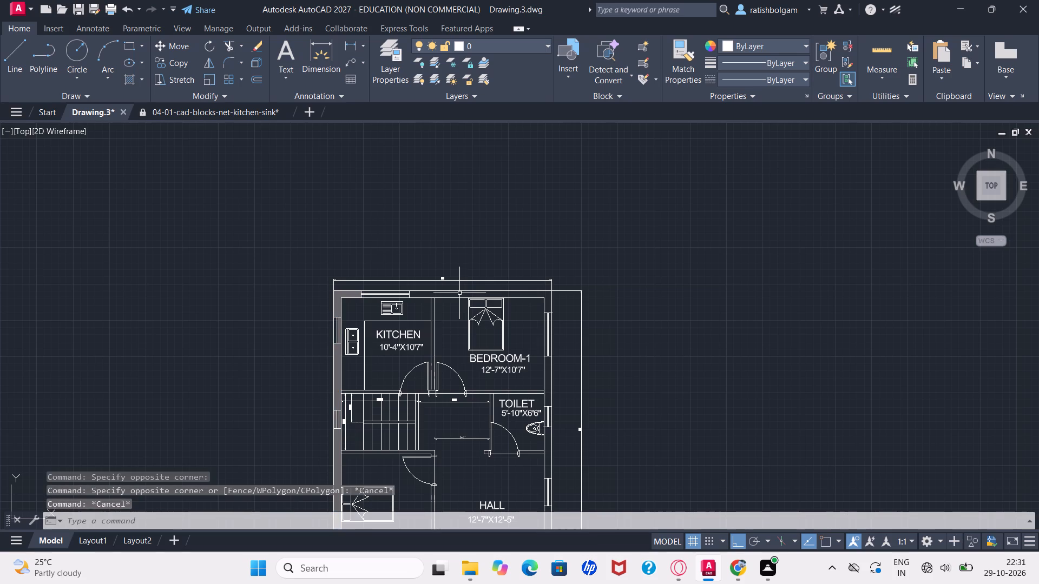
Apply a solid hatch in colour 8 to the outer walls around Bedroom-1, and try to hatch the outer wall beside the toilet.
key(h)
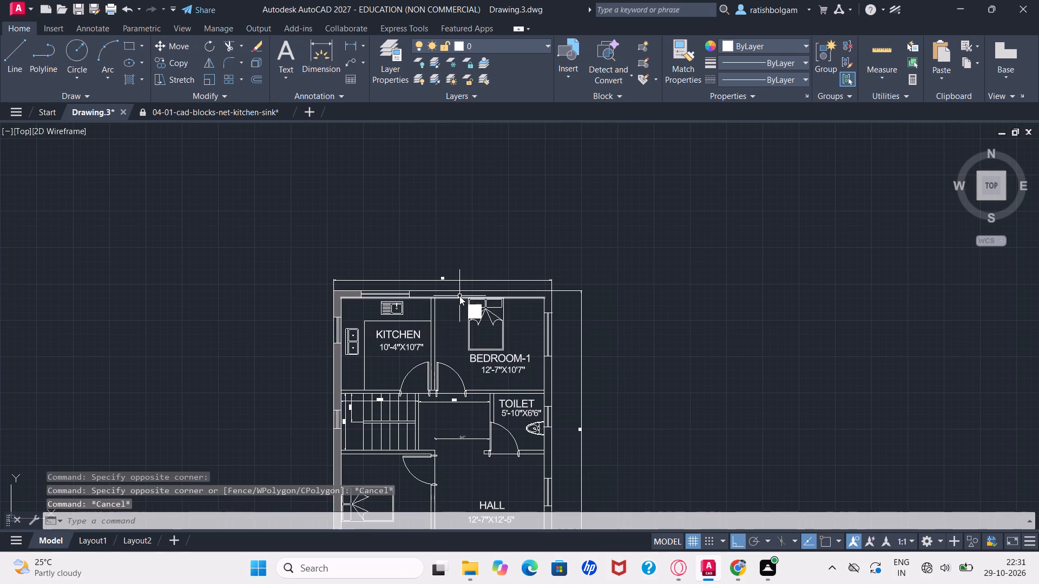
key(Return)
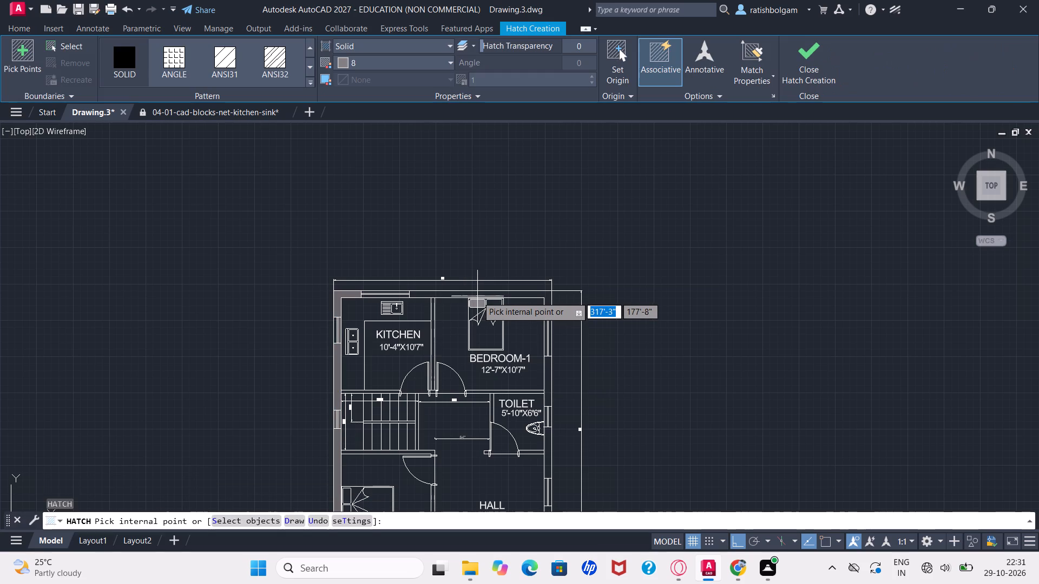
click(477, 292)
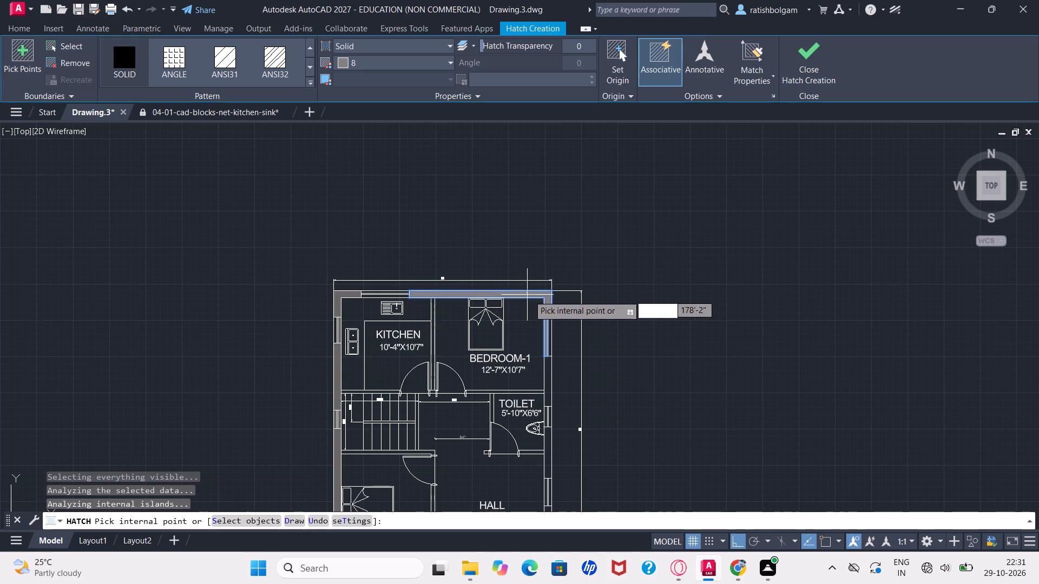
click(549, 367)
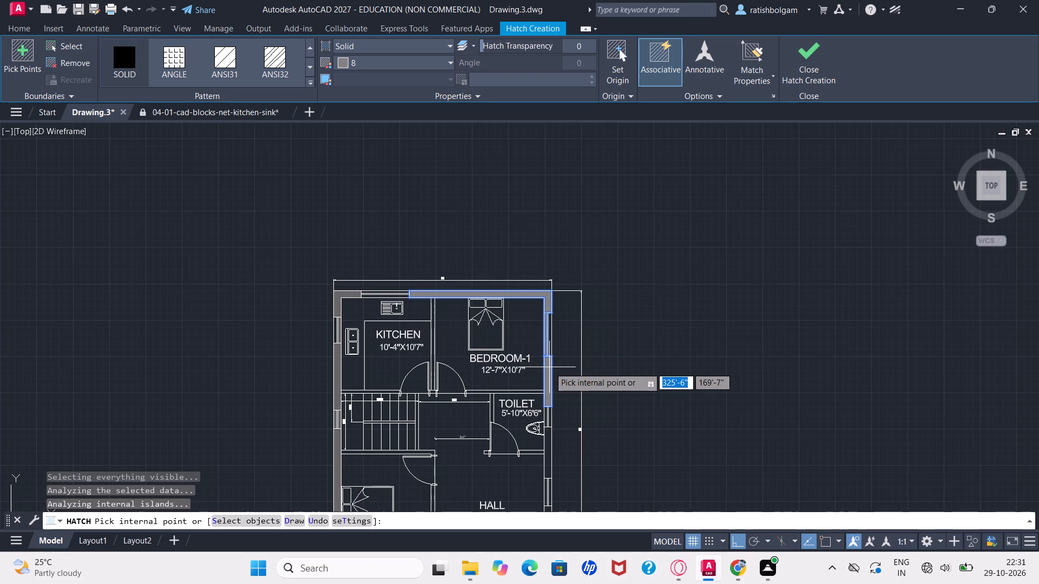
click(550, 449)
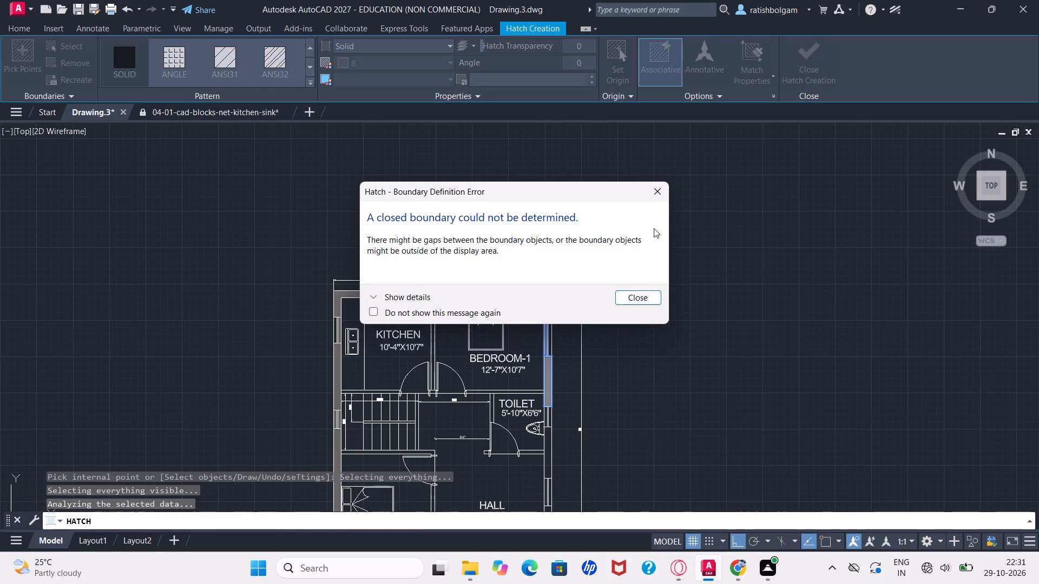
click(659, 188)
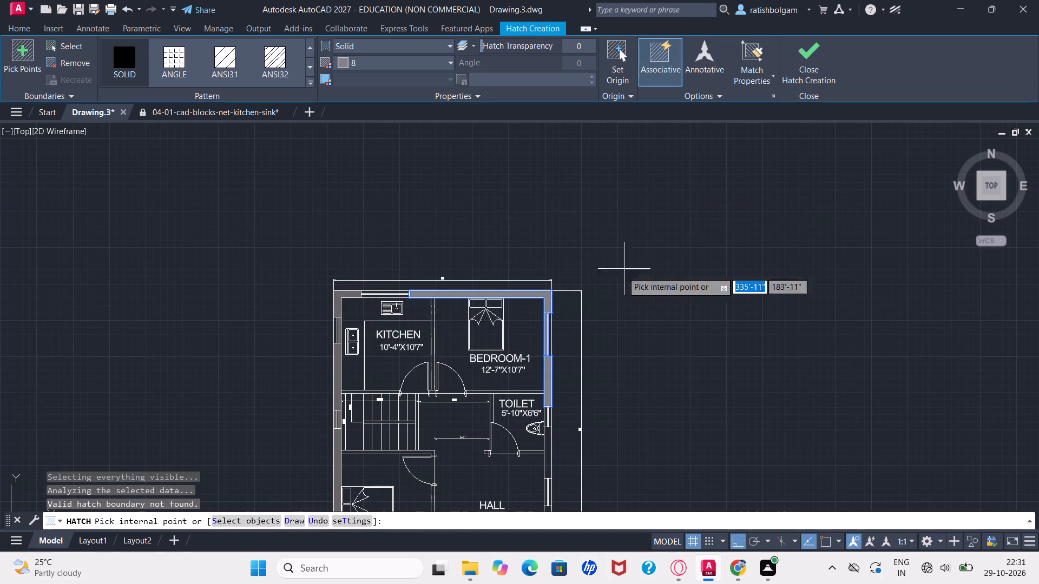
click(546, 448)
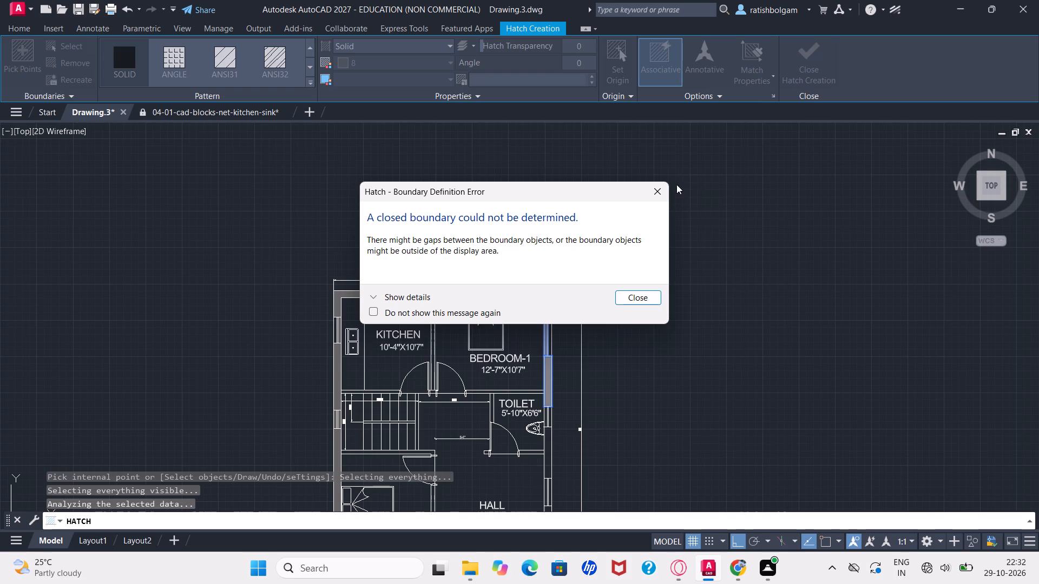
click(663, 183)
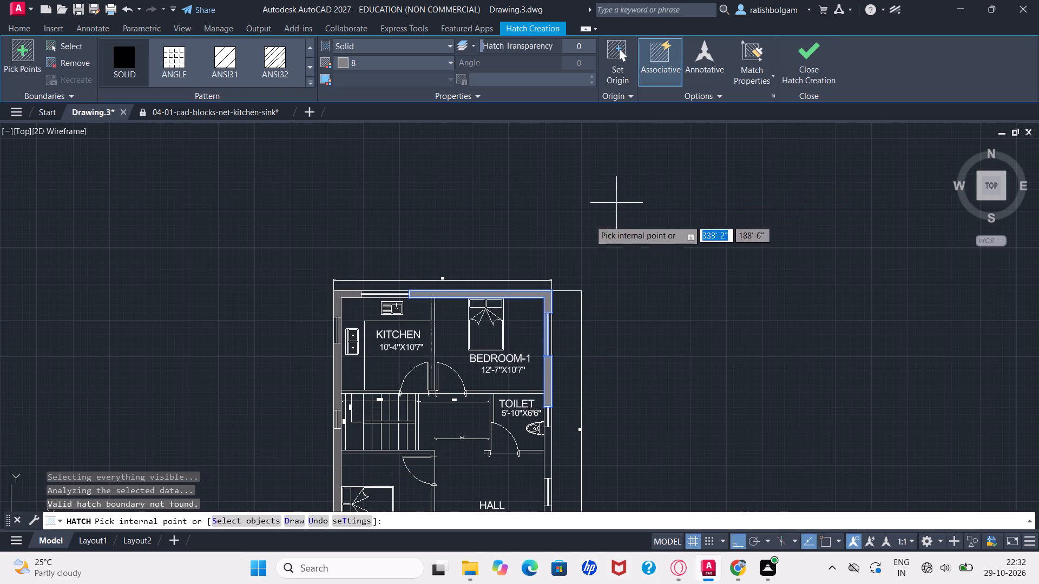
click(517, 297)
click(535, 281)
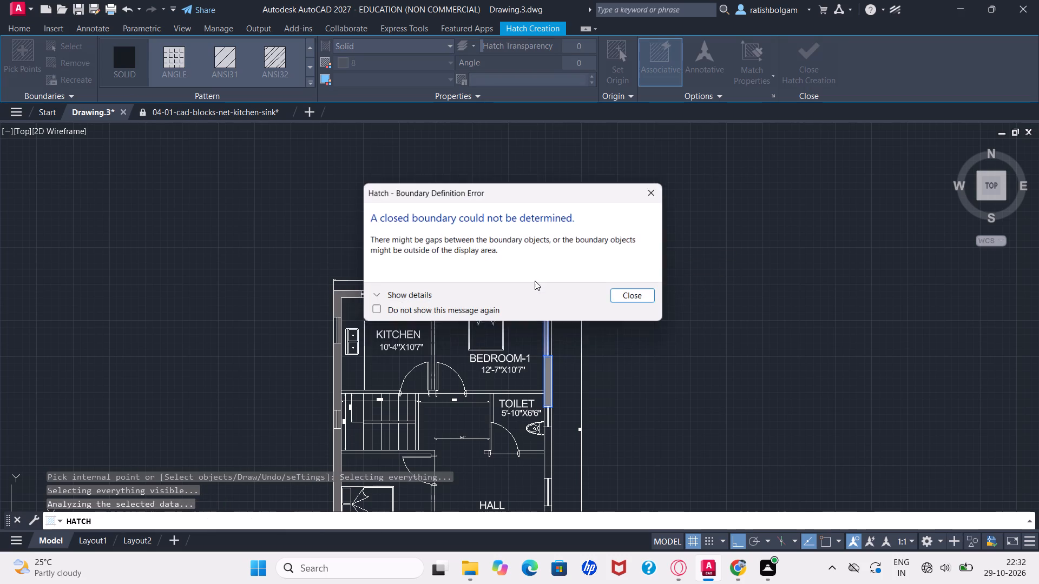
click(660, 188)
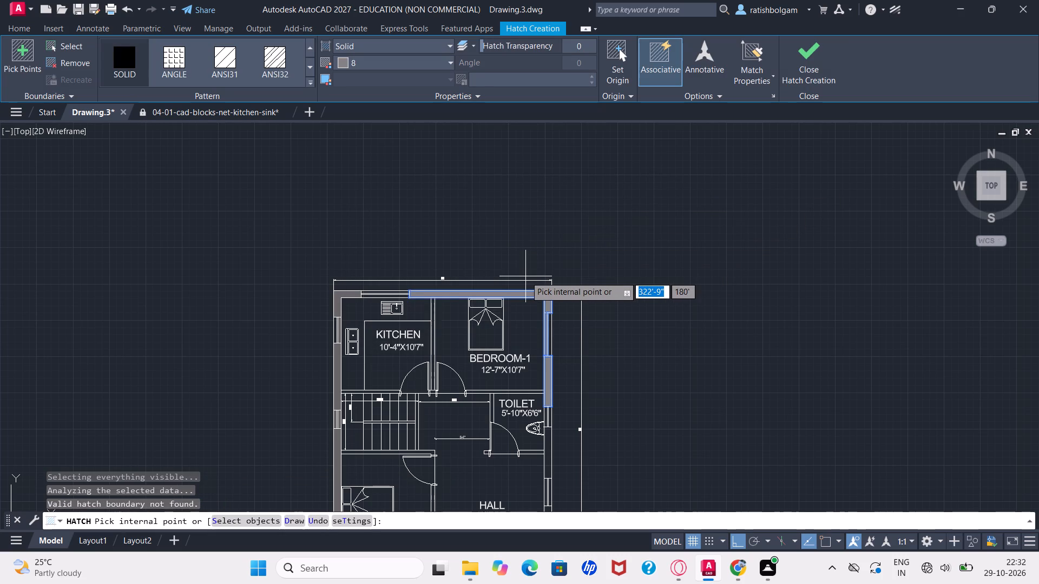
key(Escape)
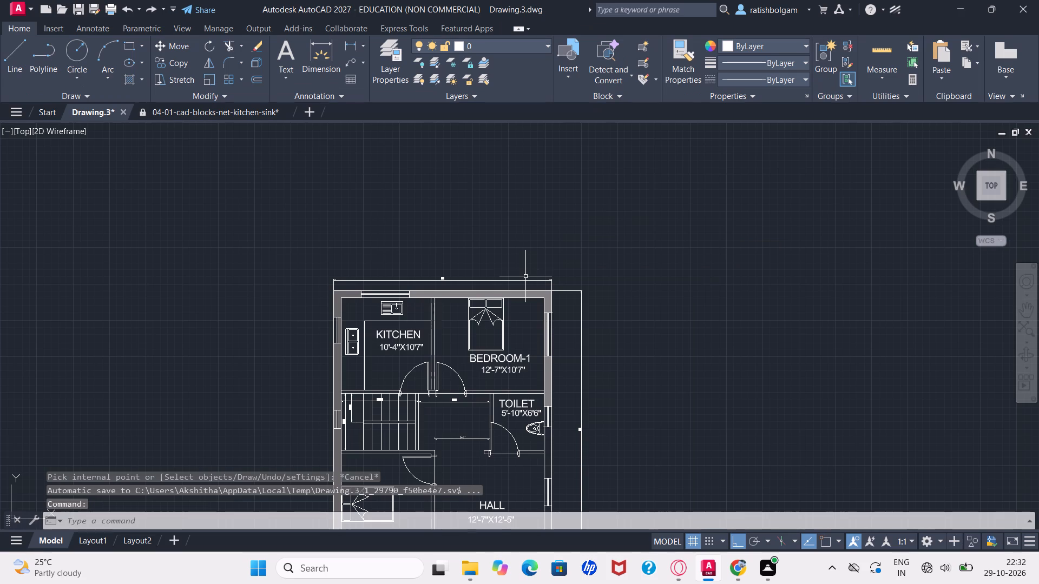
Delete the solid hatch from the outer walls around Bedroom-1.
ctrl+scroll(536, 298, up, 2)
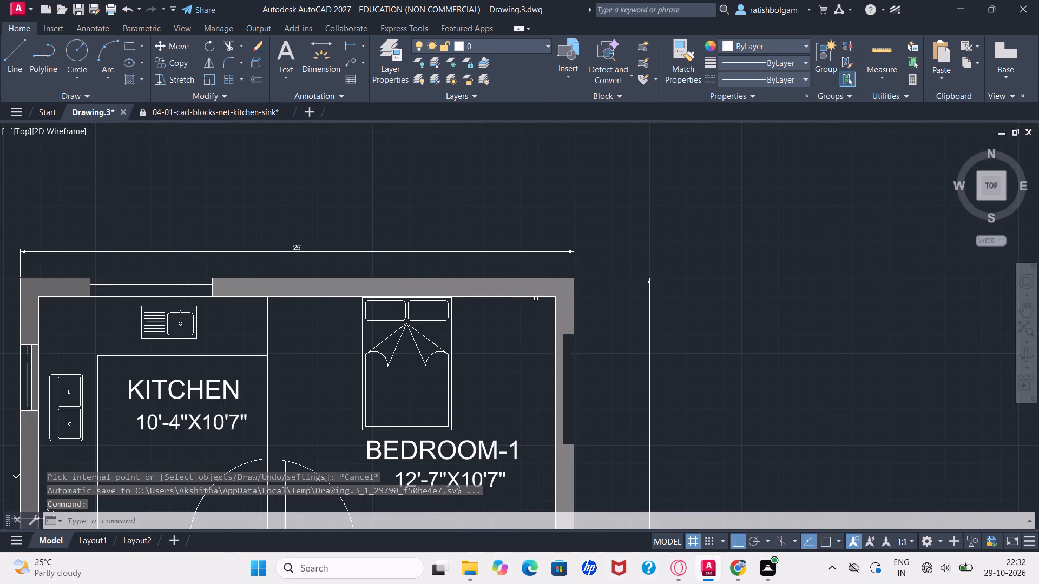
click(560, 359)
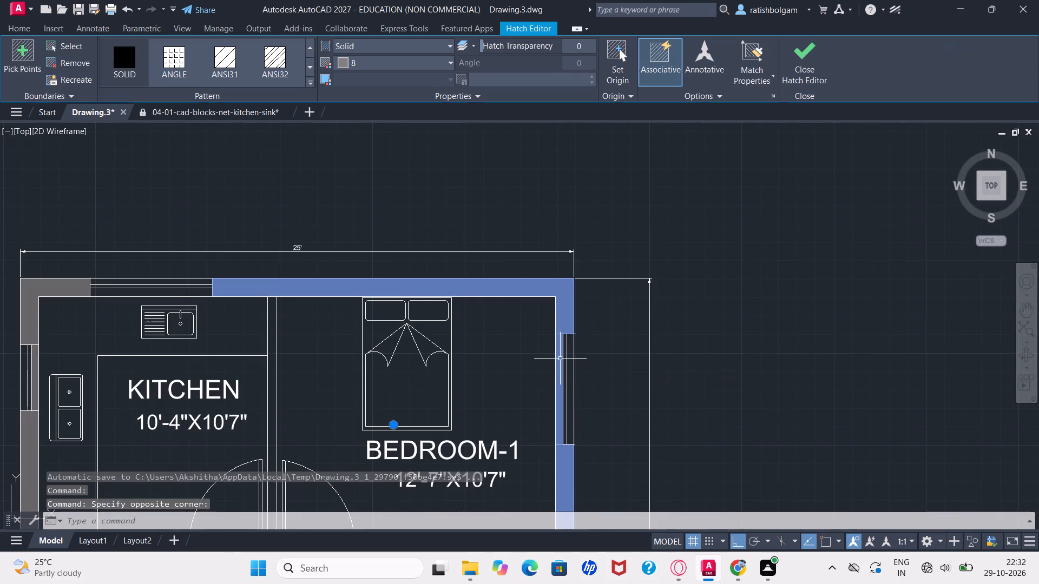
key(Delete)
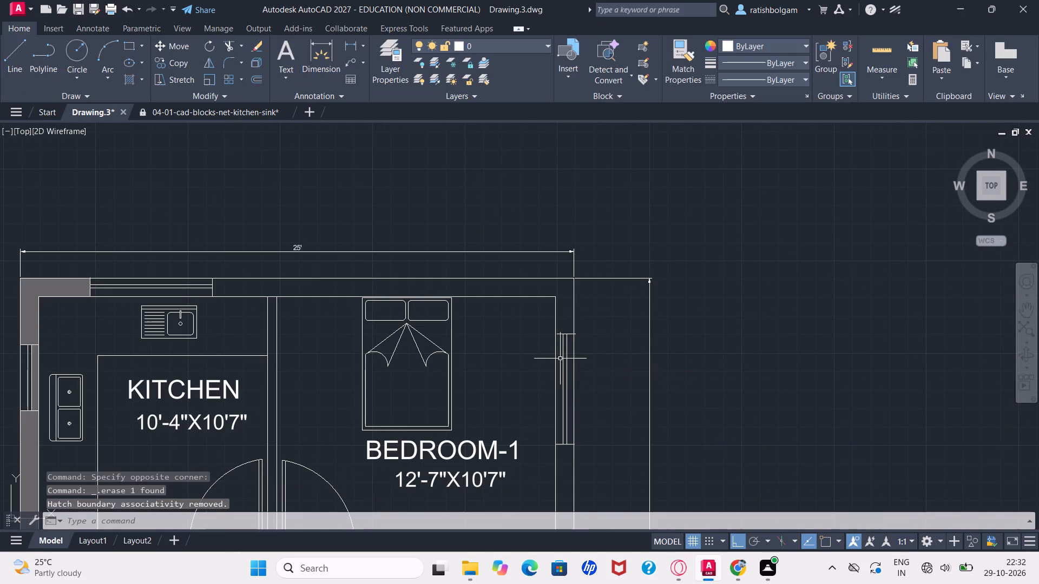
Extend both end lines of the Bedroom-1 side window to the inner face of the outer wall.
ctrl+scroll(563, 340, up, 2)
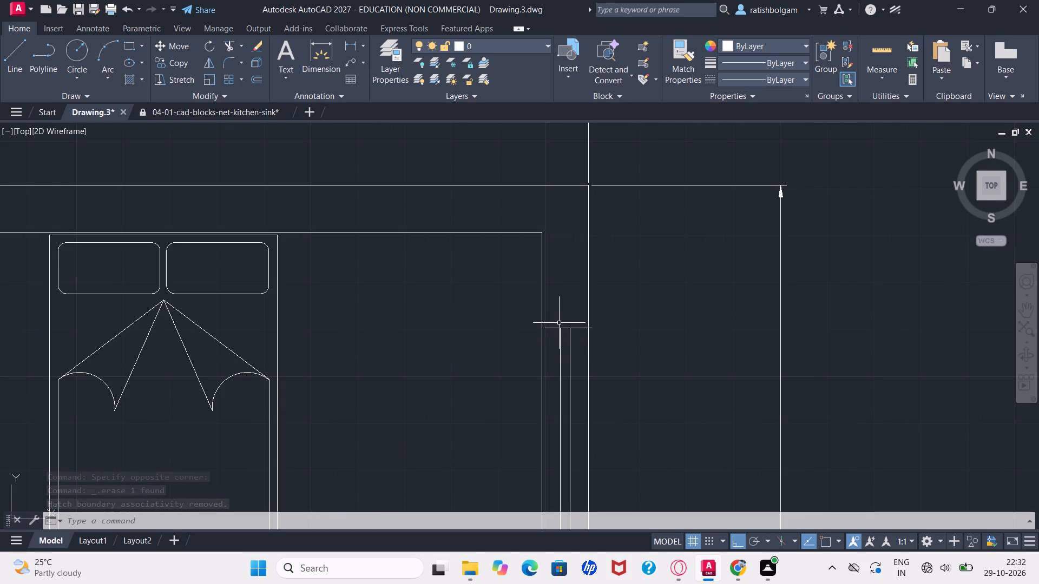
text(ex)
key(Return)
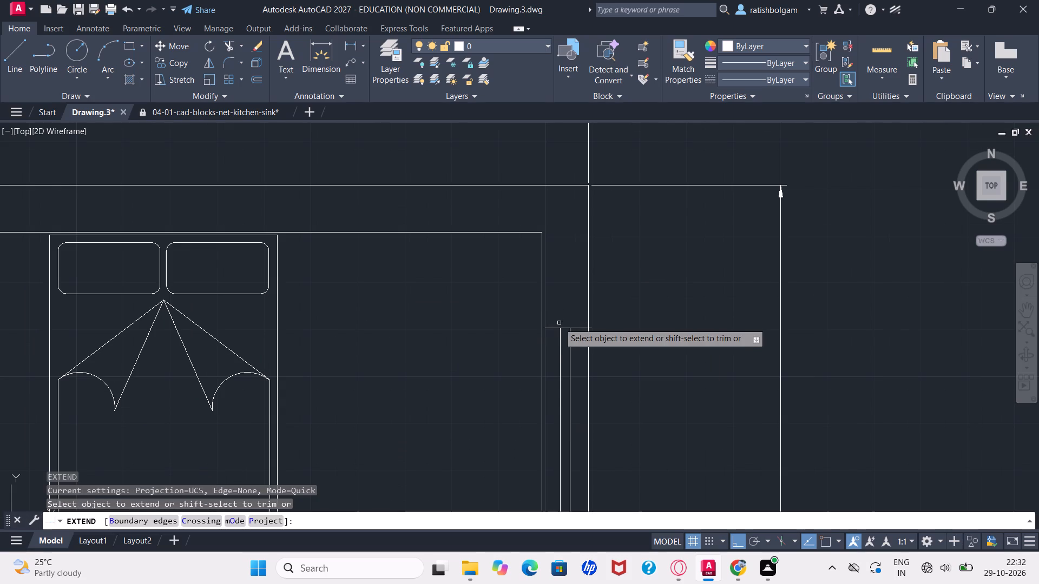
click(550, 329)
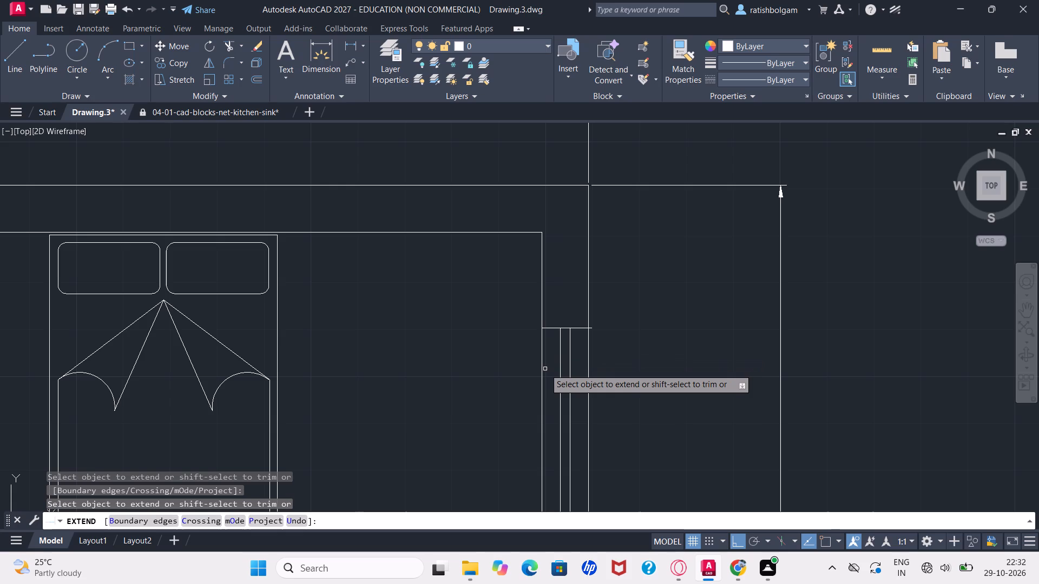
ctrl+scroll(545, 369, down, 2)
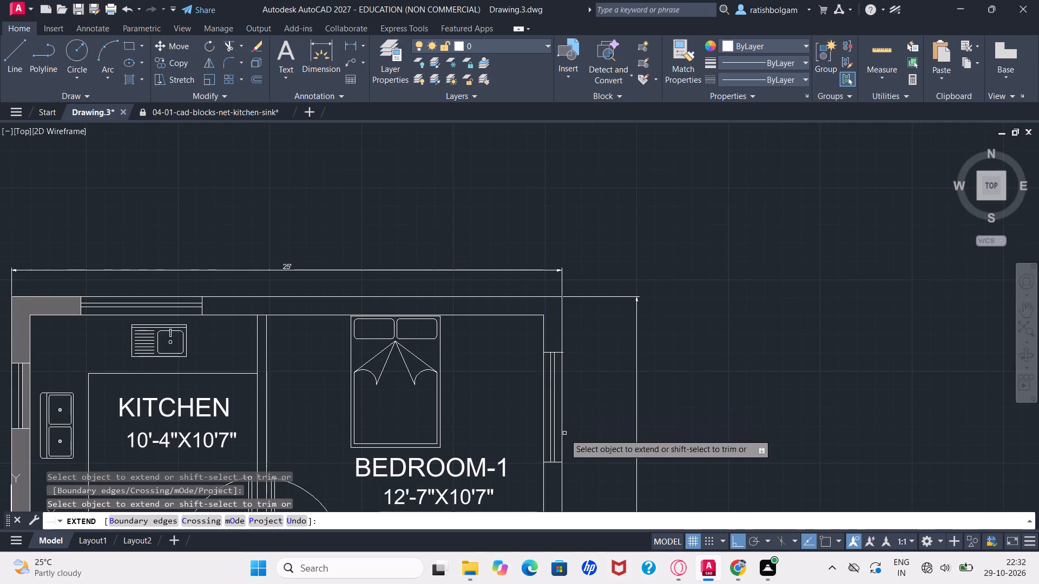
click(547, 462)
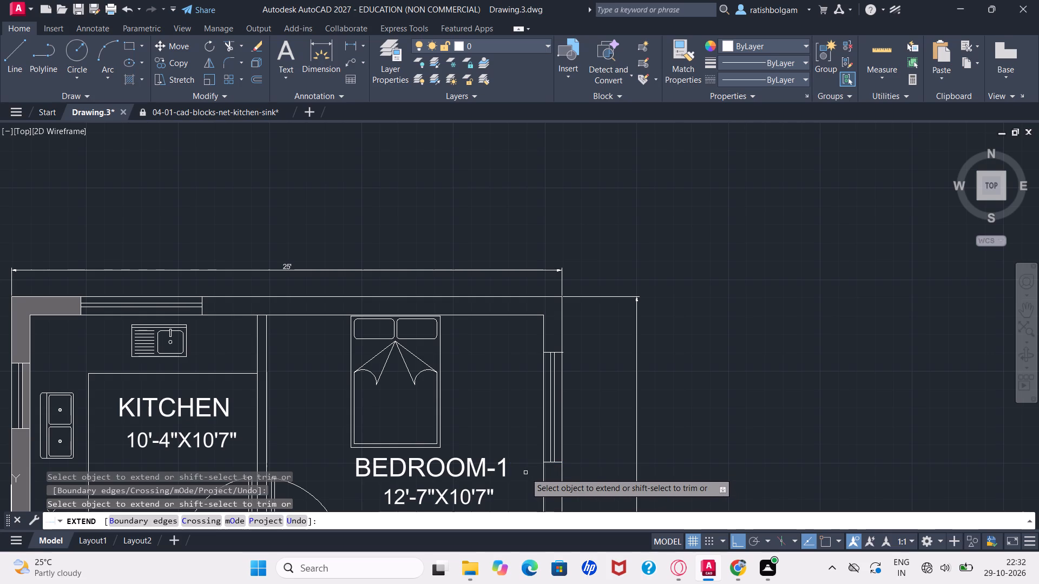
key(p)
key(Return)
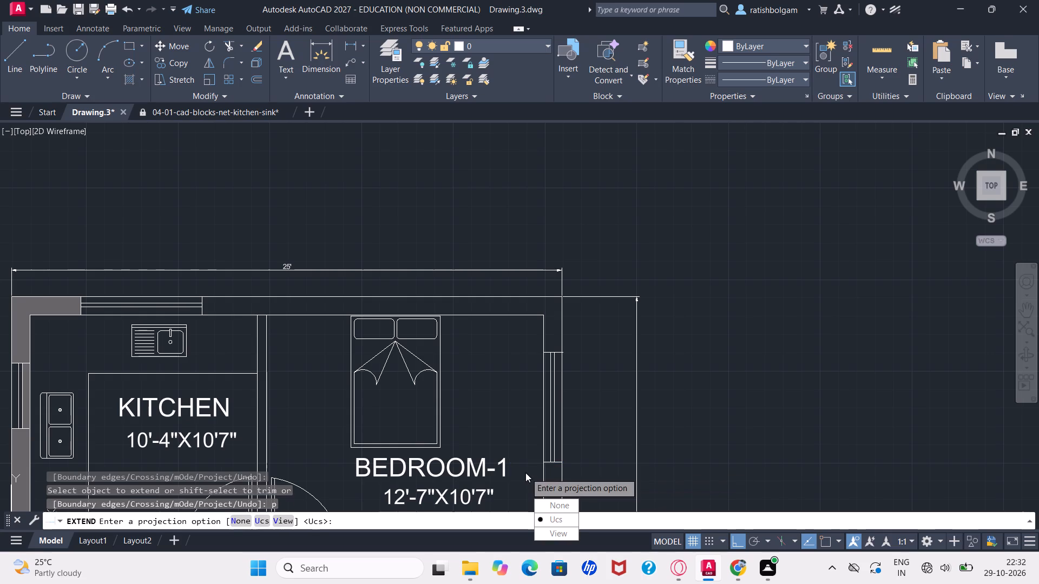
key(Escape)
key(Escape)
Delete the solid hatch from the outer wall beside the kitchen and staircase.
key(p)
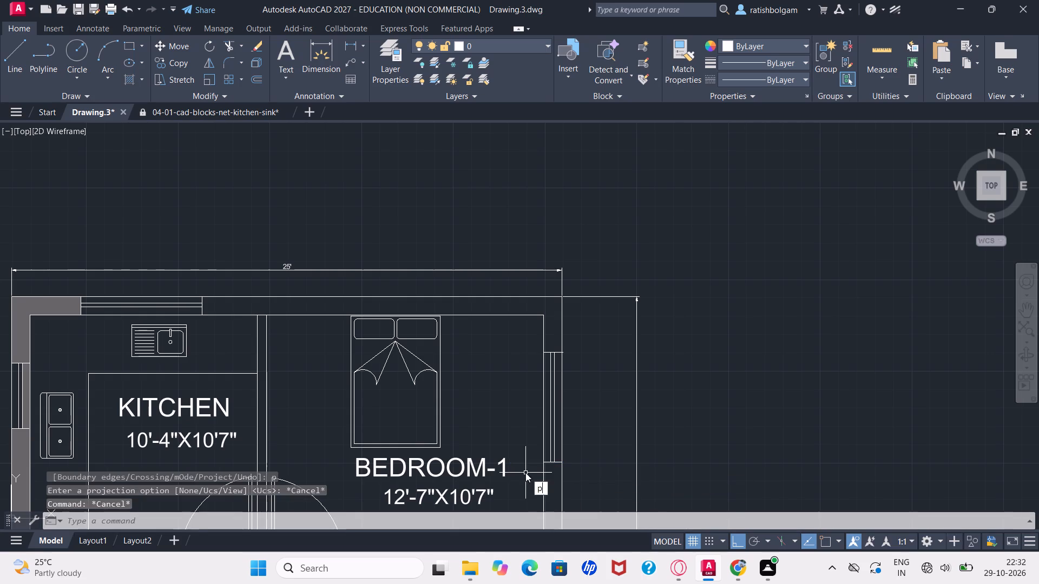
key(Return)
click(492, 493)
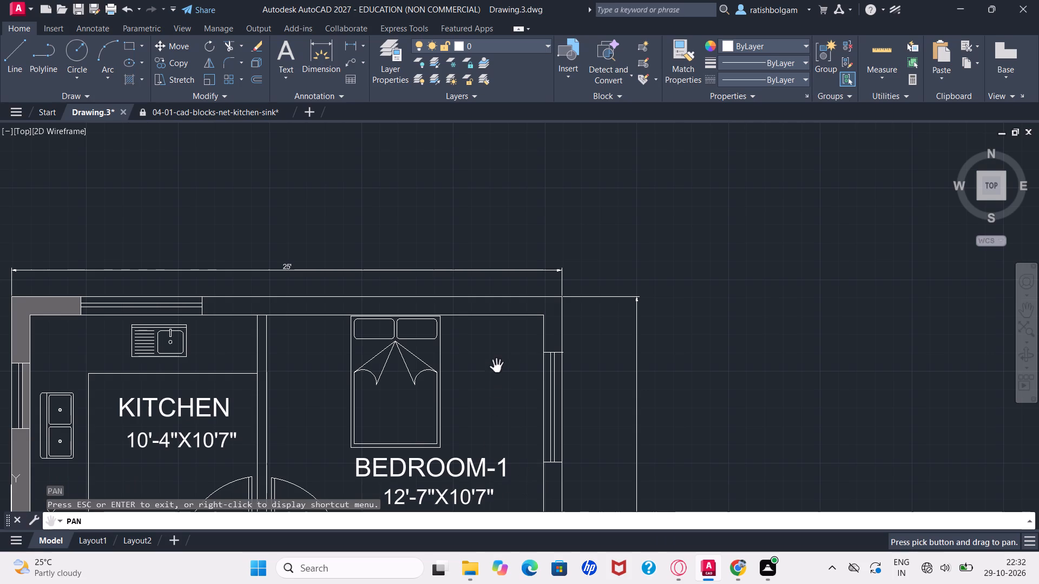
drag(486, 406, 516, 237)
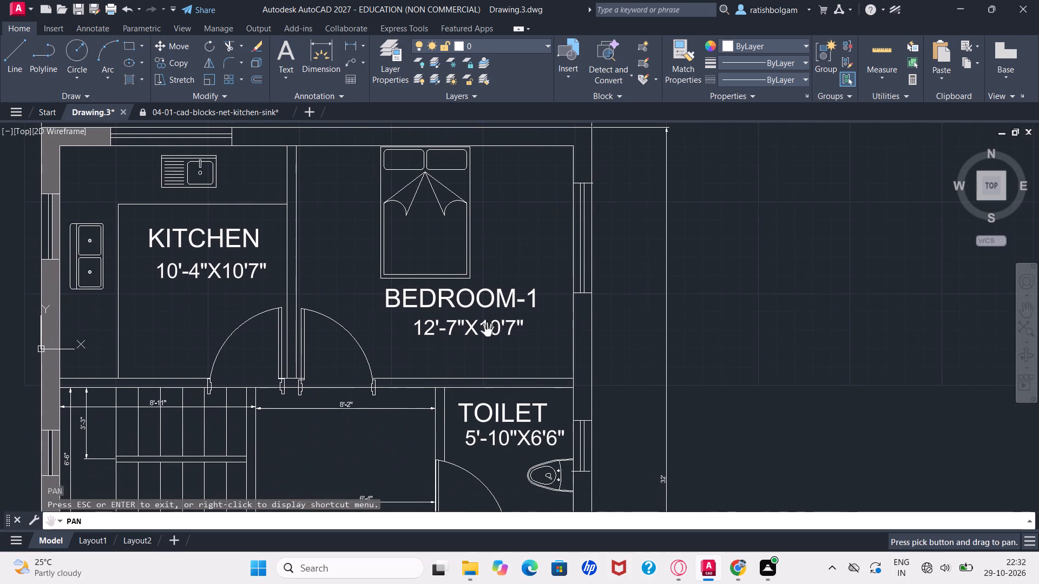
drag(477, 373, 490, 320)
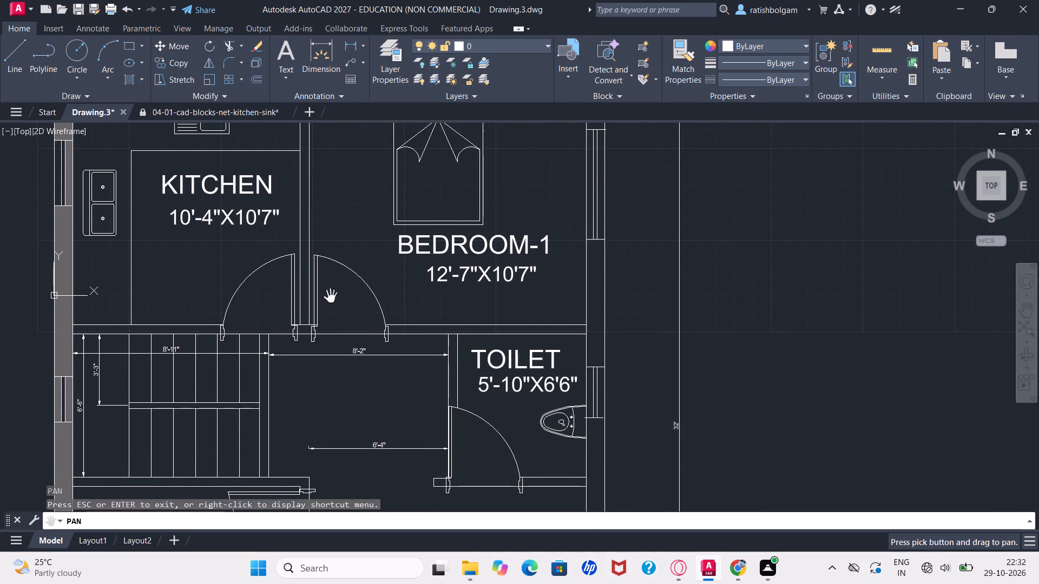
key(Escape)
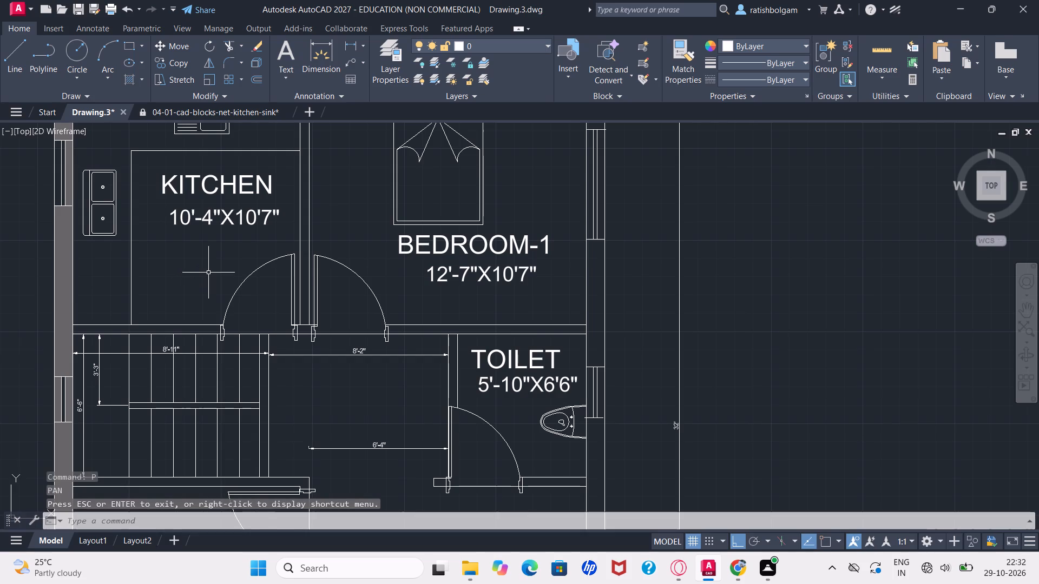
click(66, 266)
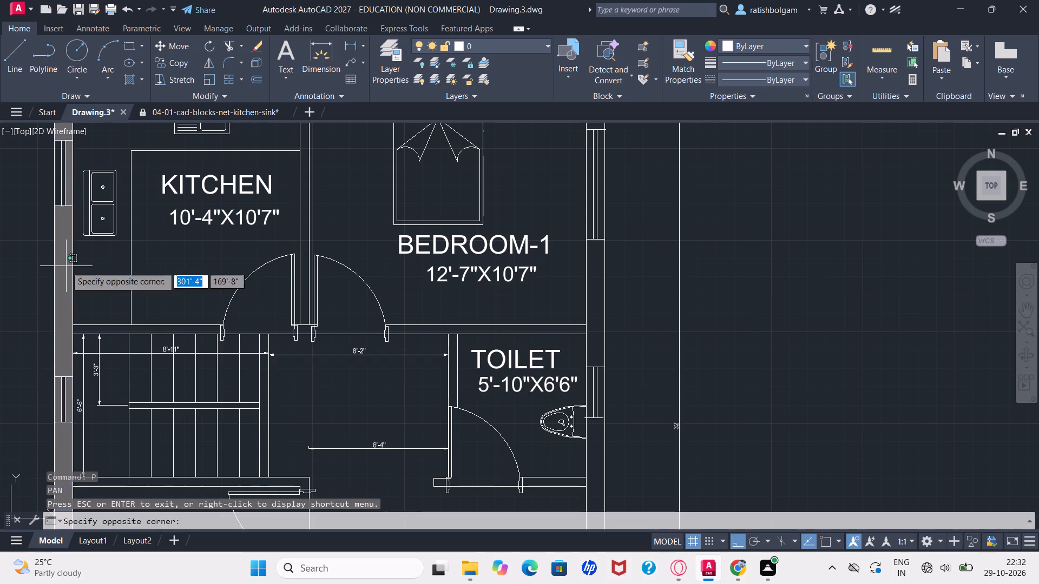
key(Delete)
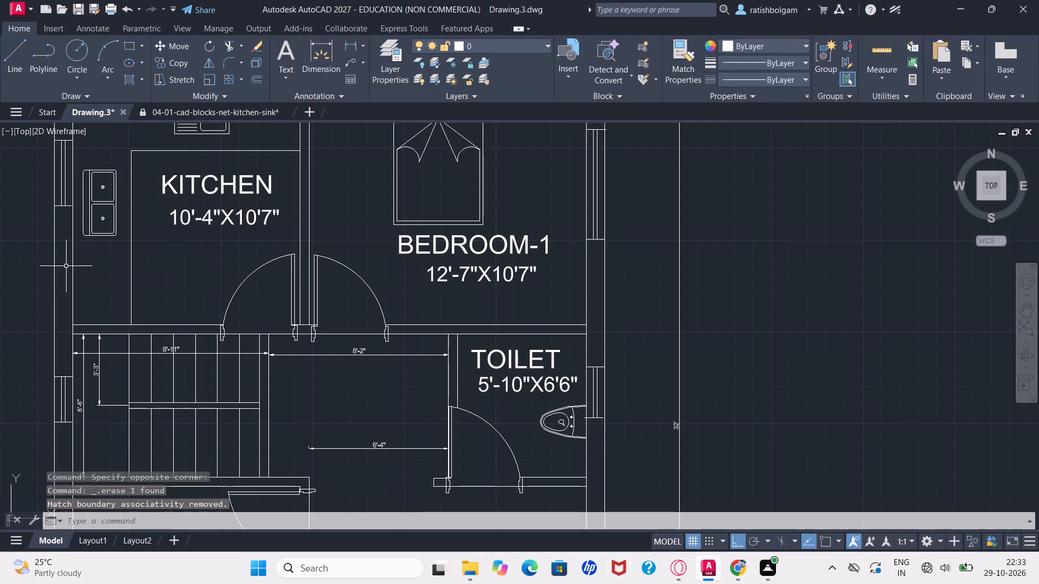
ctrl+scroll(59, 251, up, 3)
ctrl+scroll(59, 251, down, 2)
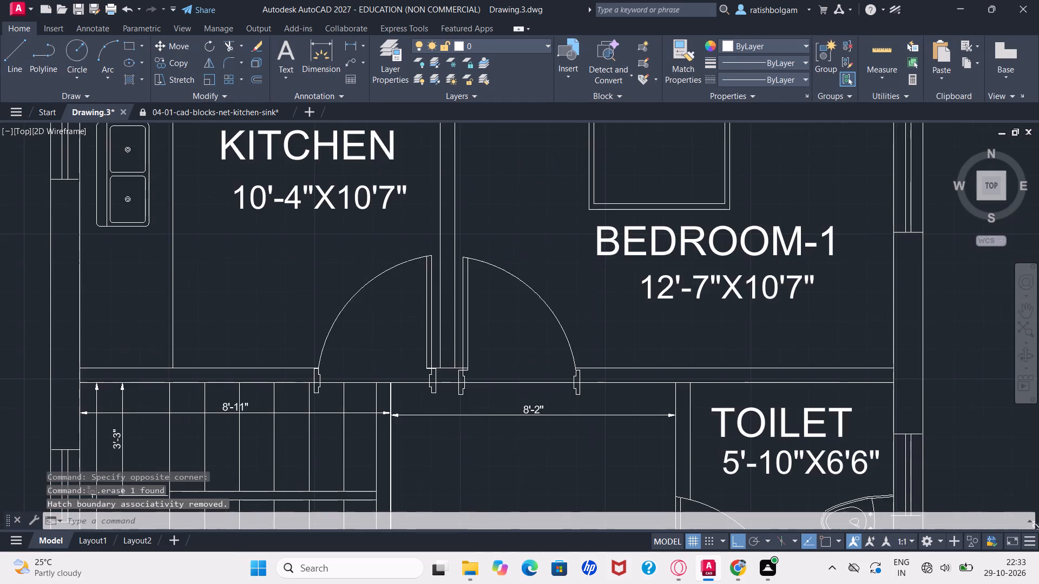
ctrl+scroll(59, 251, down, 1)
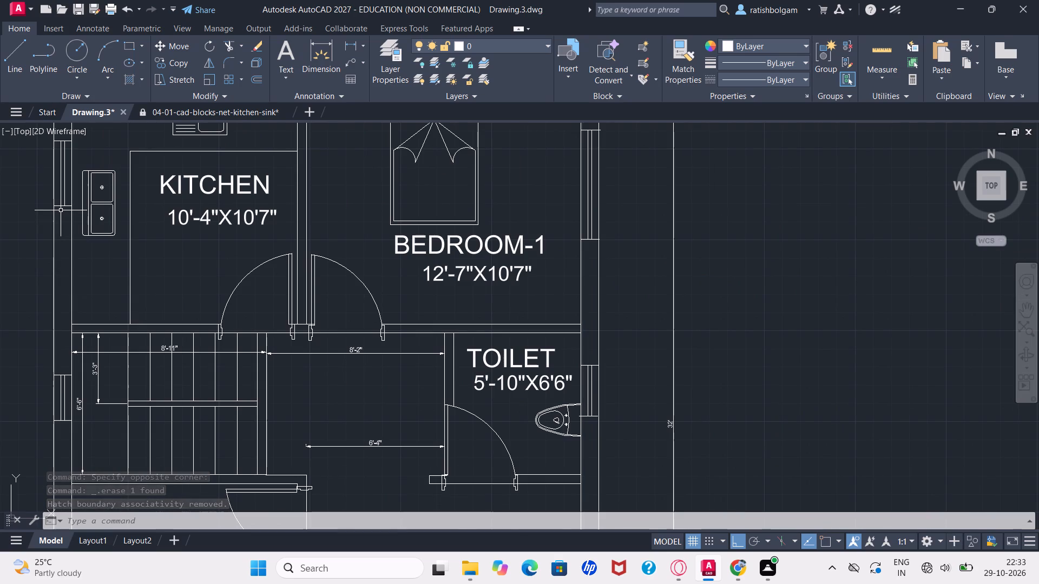
Extend both end lines of the kitchen's side window to the inner face of the outer wall.
key(p)
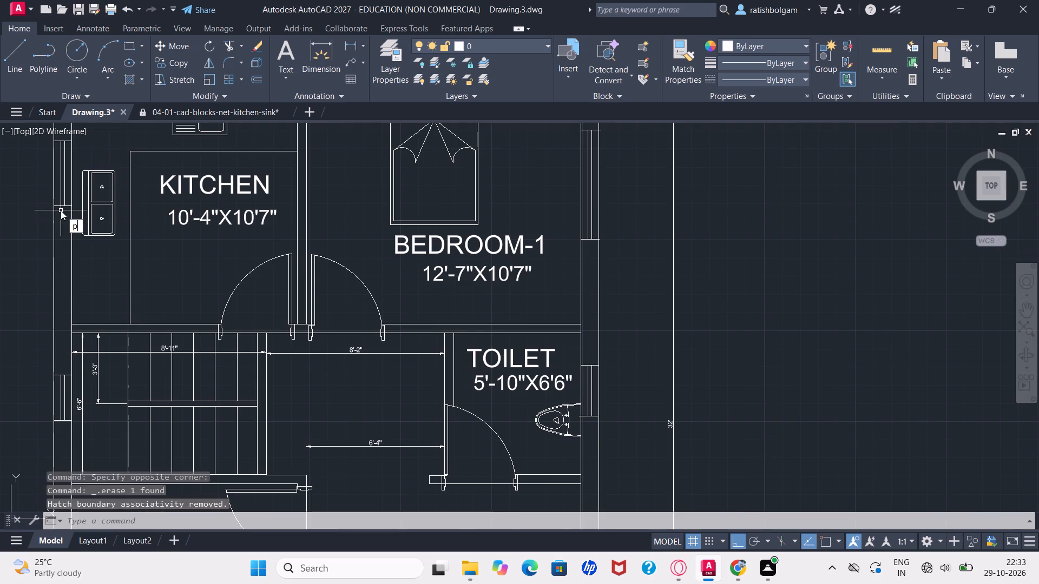
key(Return)
drag(58, 193, 134, 287)
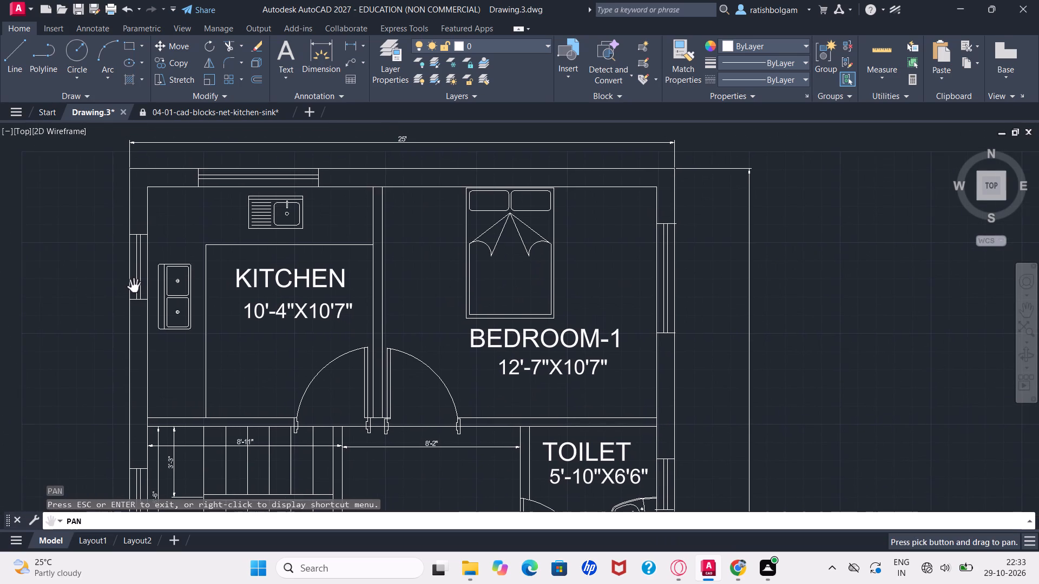
ctrl+scroll(134, 287, up, 3)
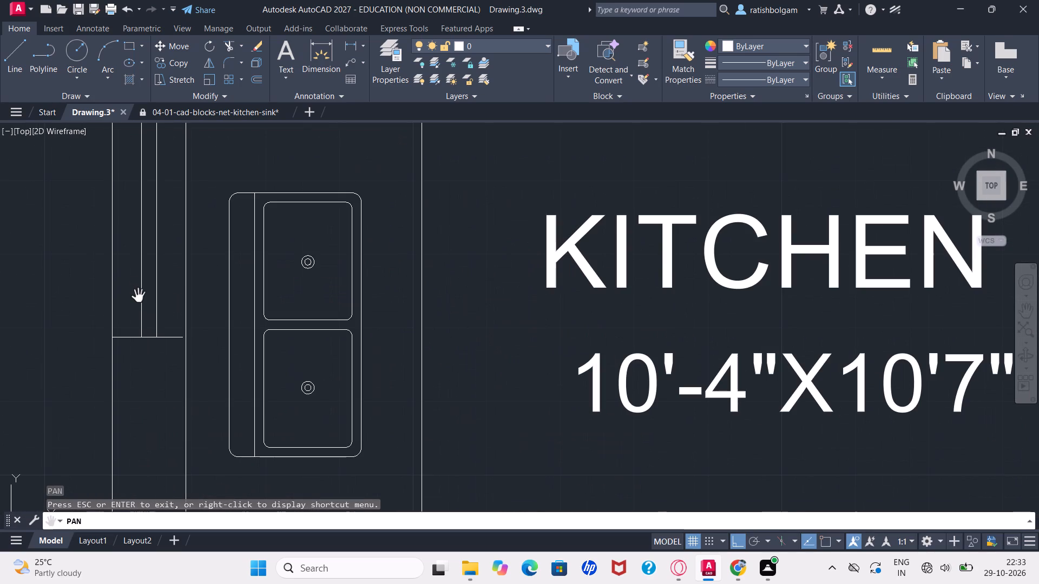
text(ex)
key(Return)
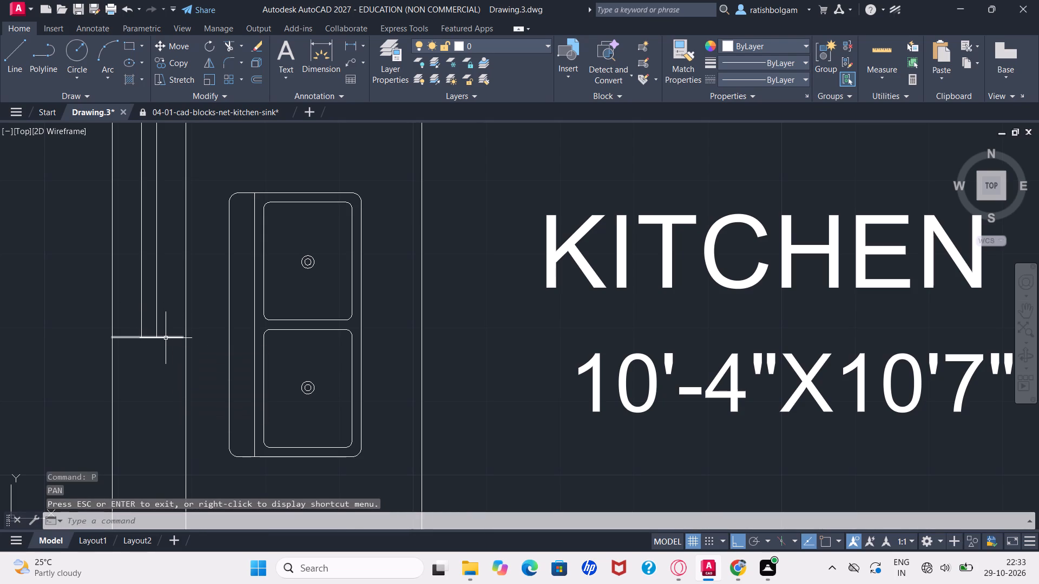
key(Escape)
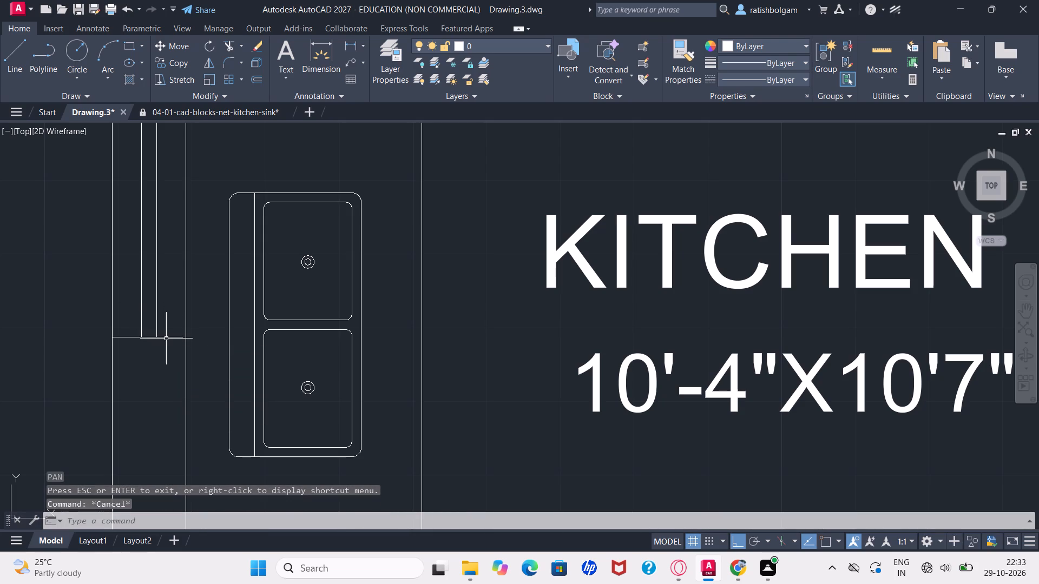
text(ex)
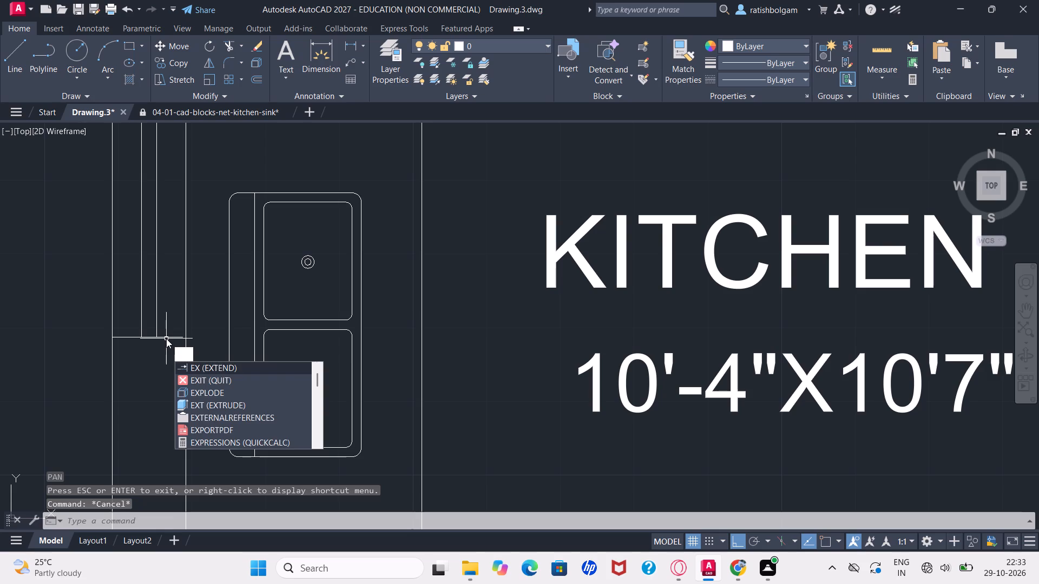
key(Return)
click(166, 339)
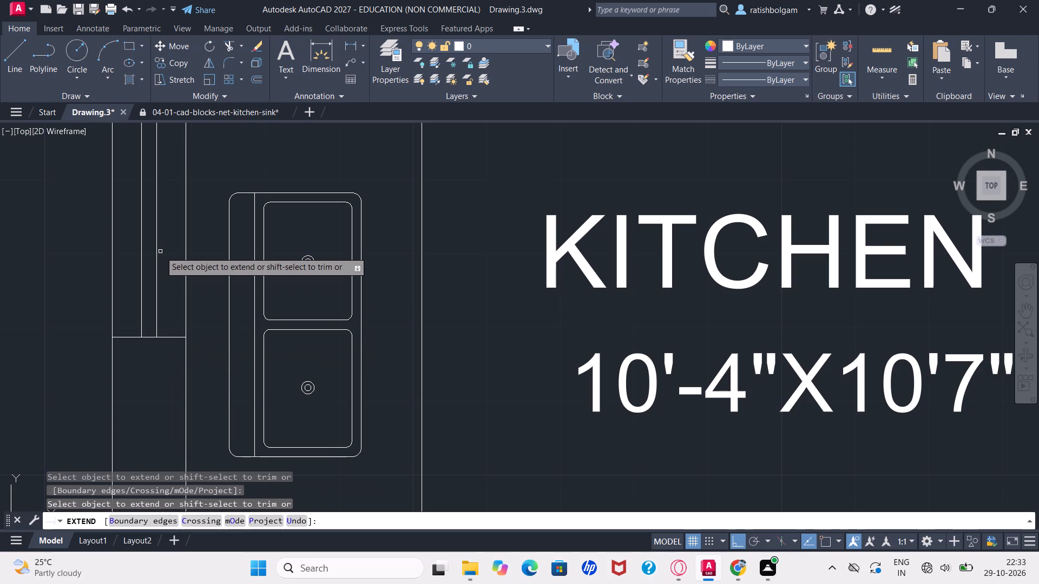
ctrl+scroll(160, 251, down, 2)
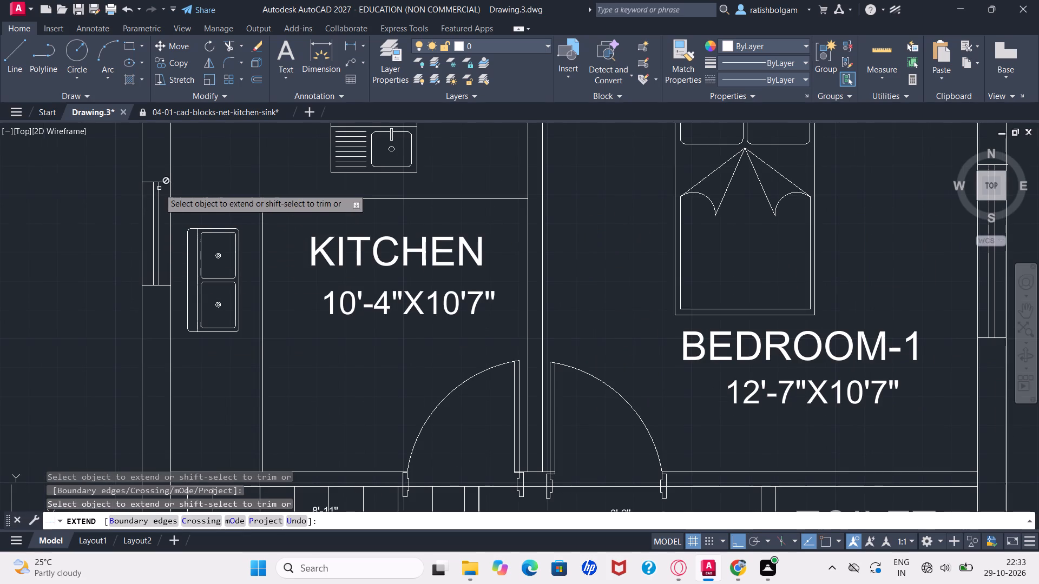
click(160, 182)
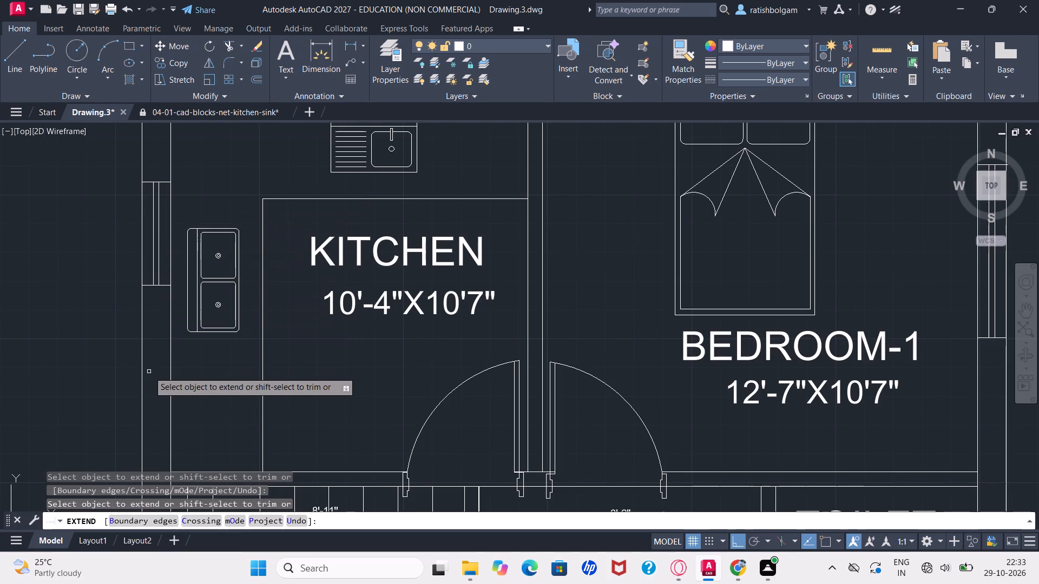
ctrl+scroll(158, 355, down, 3)
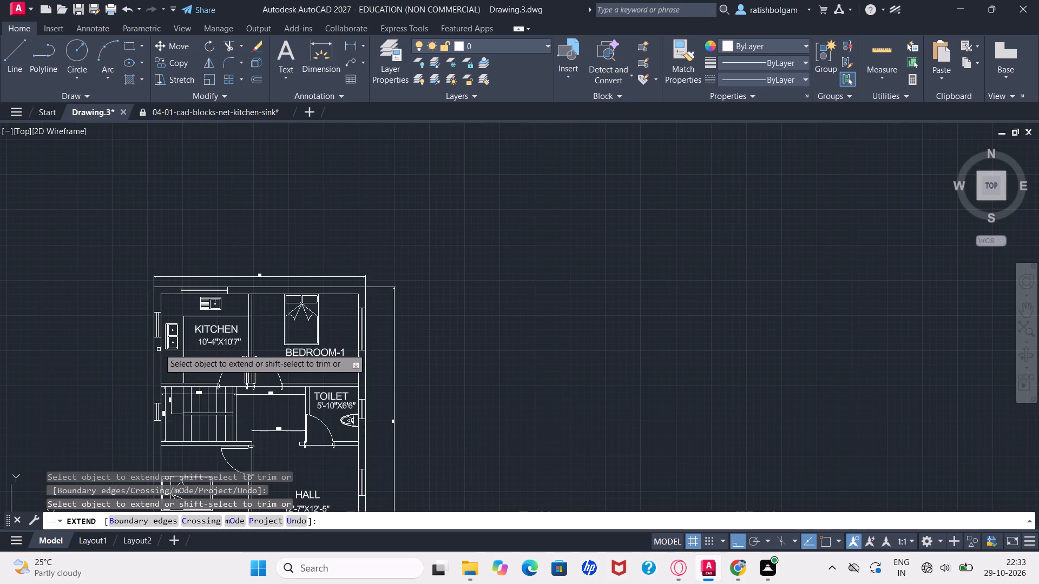
key(p)
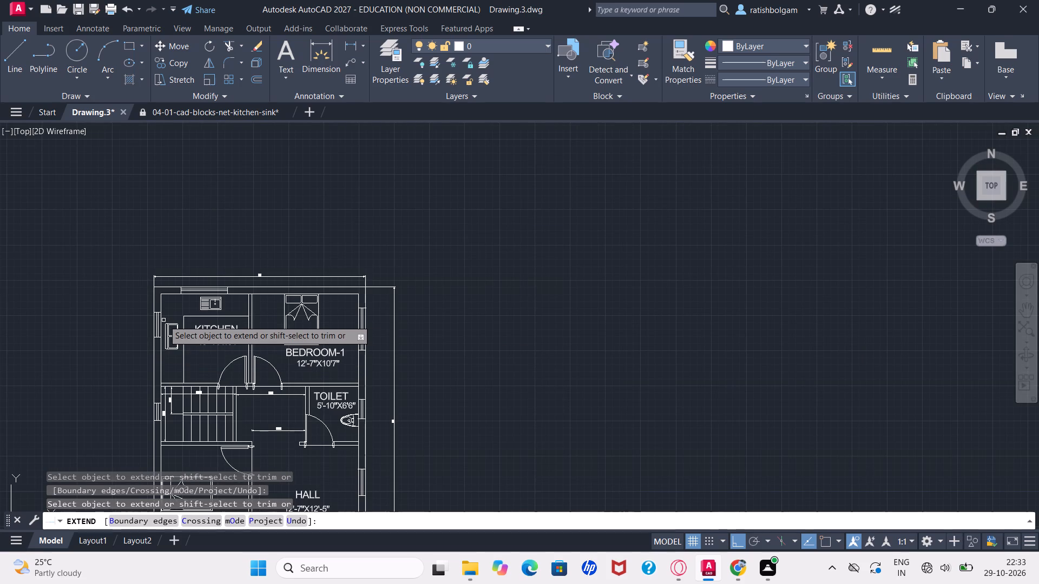
key(Escape)
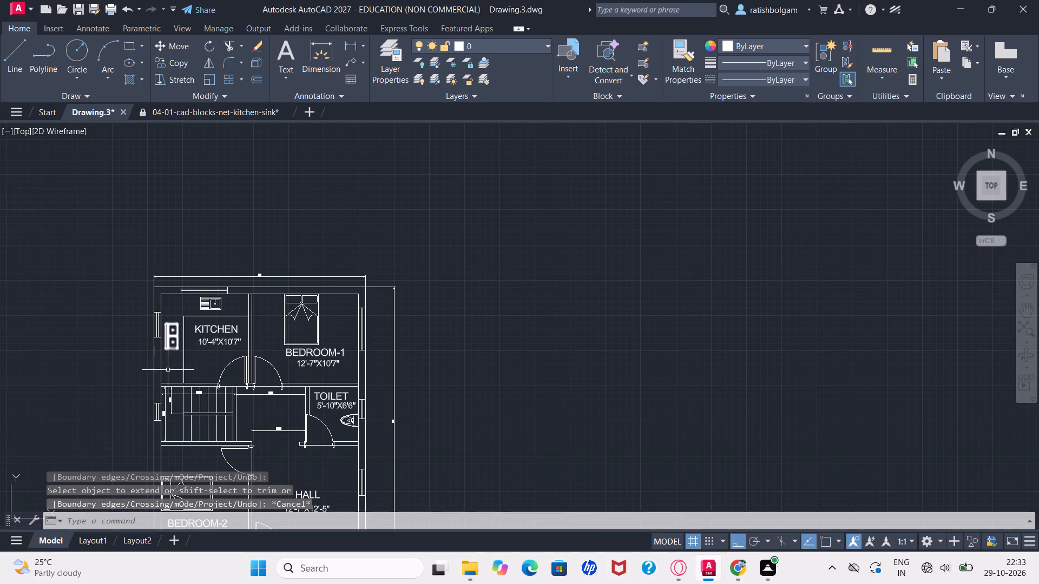
key(Escape)
Examine the window end lines in the front outer wall of Bedroom-2 and the hall, on both sides of the entry.
key(p)
key(Return)
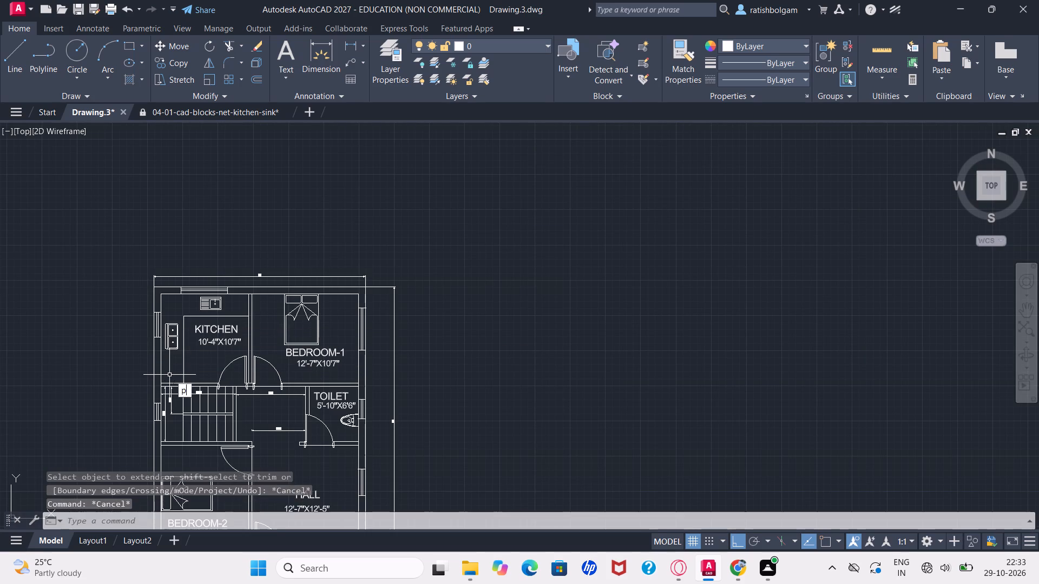
double_click(199, 398)
click(199, 398)
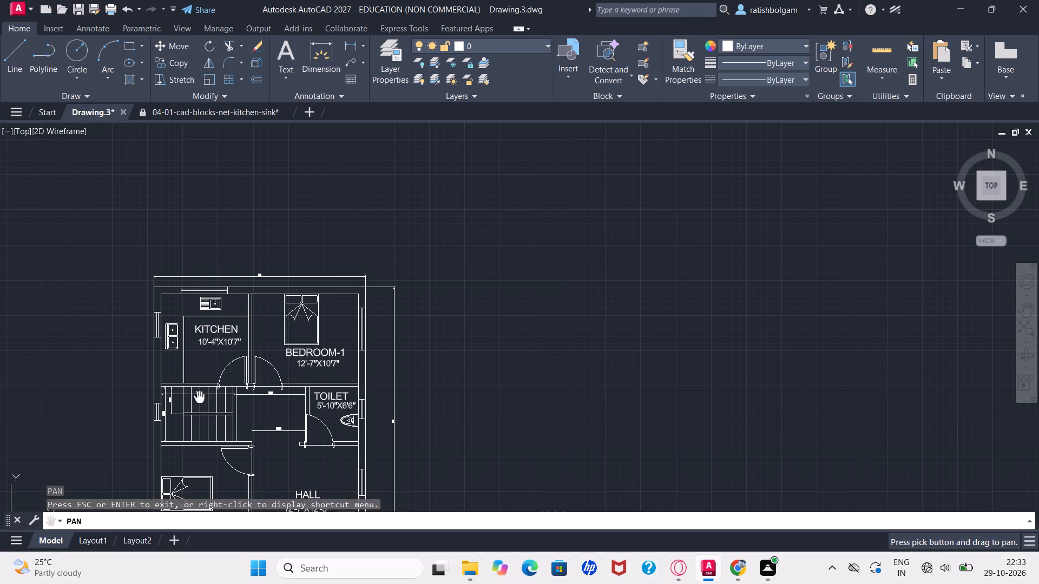
drag(220, 352, 225, 269)
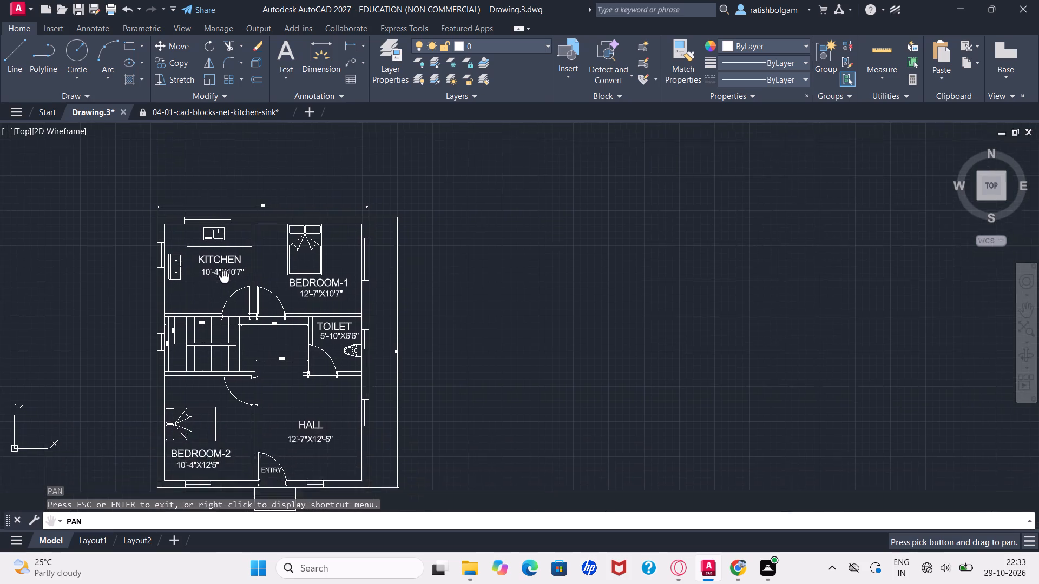
drag(225, 269, 239, 214)
ctrl+scroll(231, 348, up, 2)
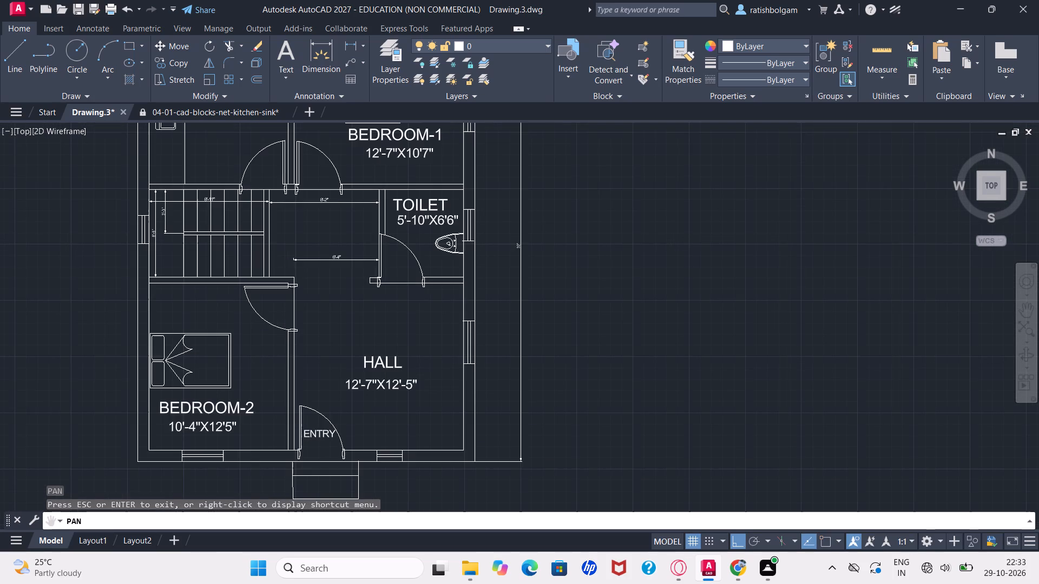
drag(238, 375, 273, 227)
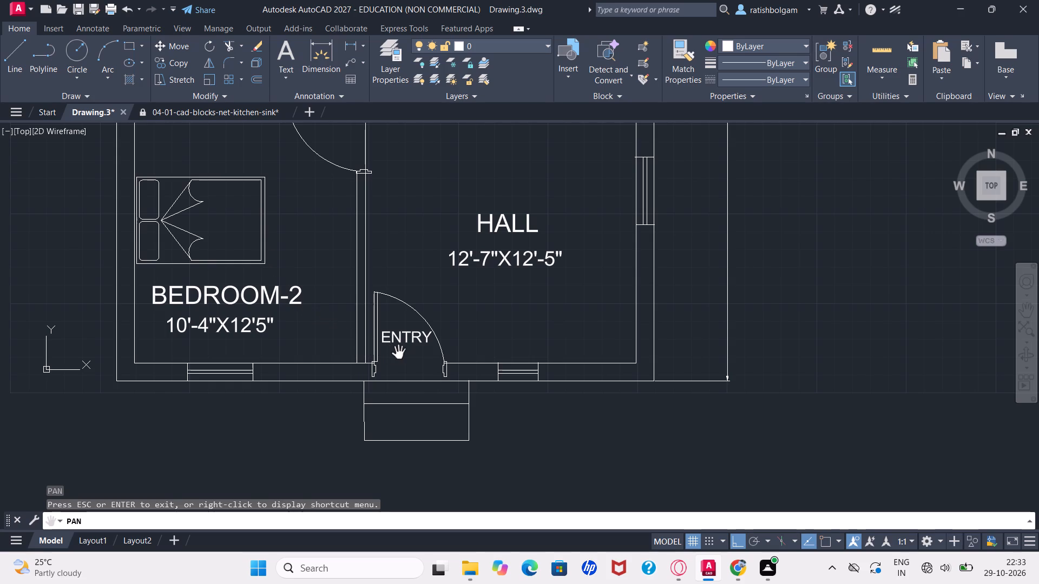
ctrl+scroll(493, 364, up, 3)
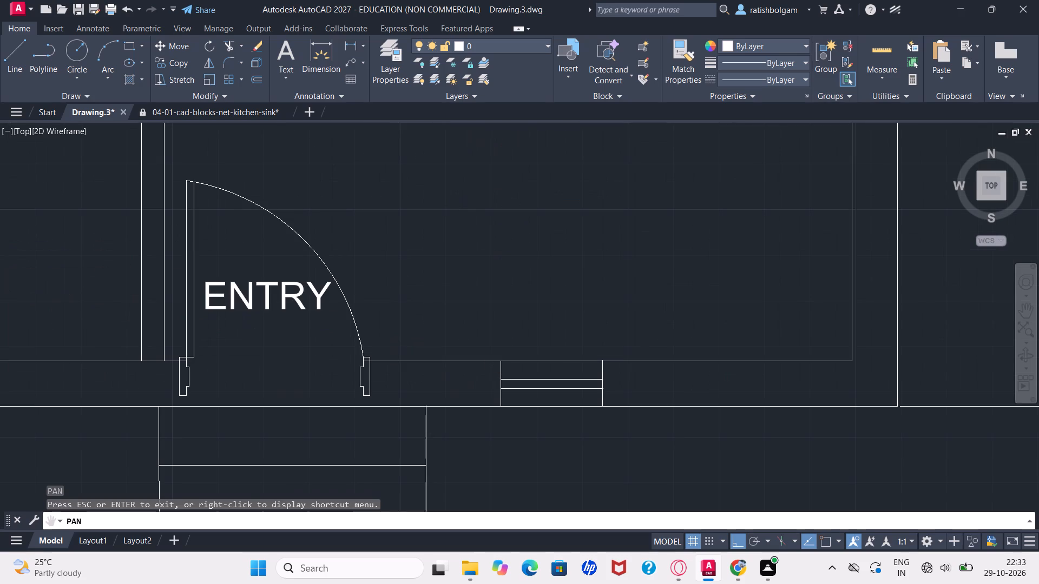
ctrl+scroll(493, 364, up, 1)
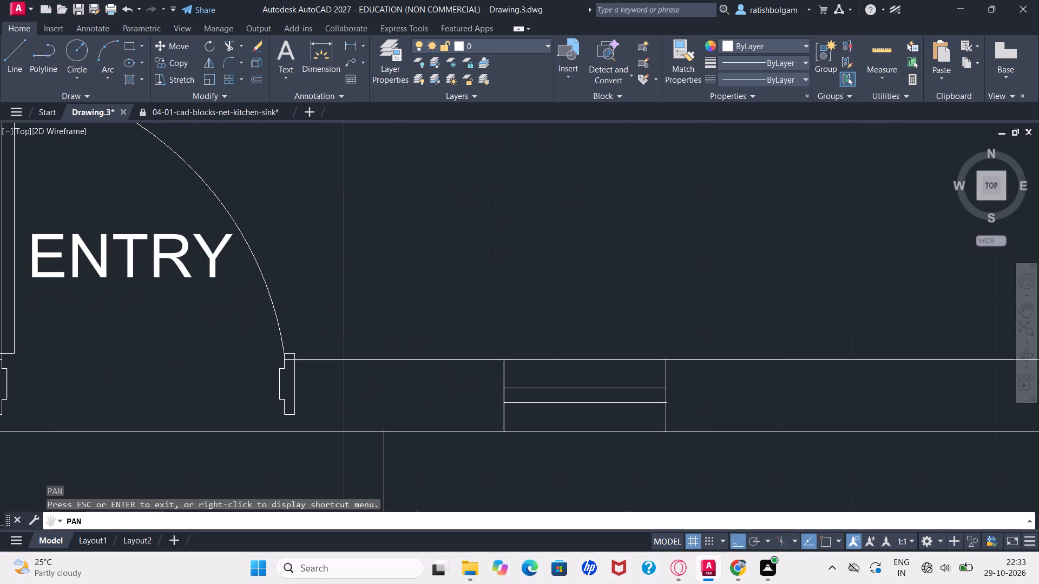
ctrl+scroll(493, 364, down, 5)
ctrl+scroll(343, 389, up, 1)
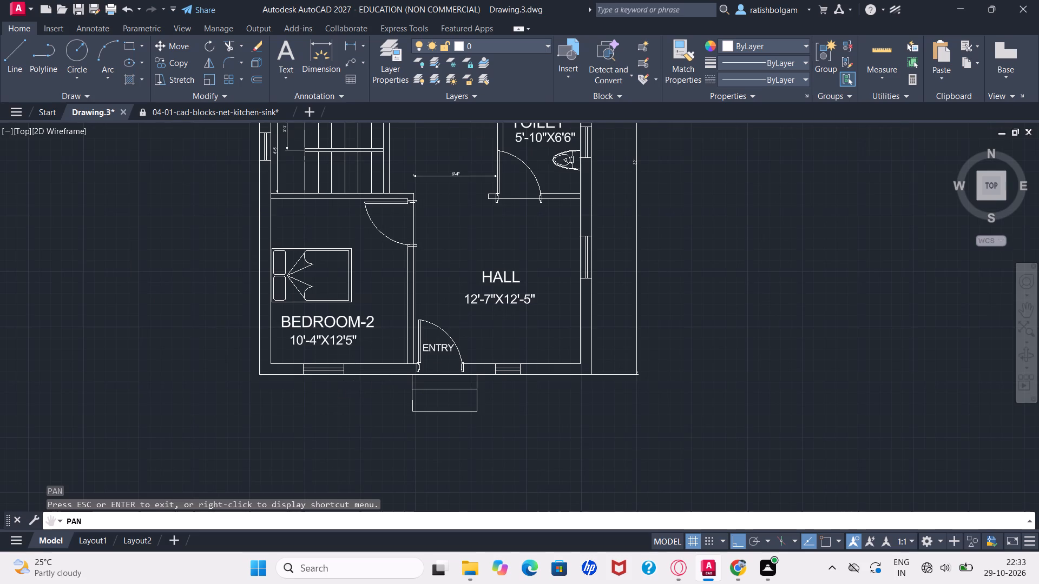
ctrl+scroll(343, 389, up, 3)
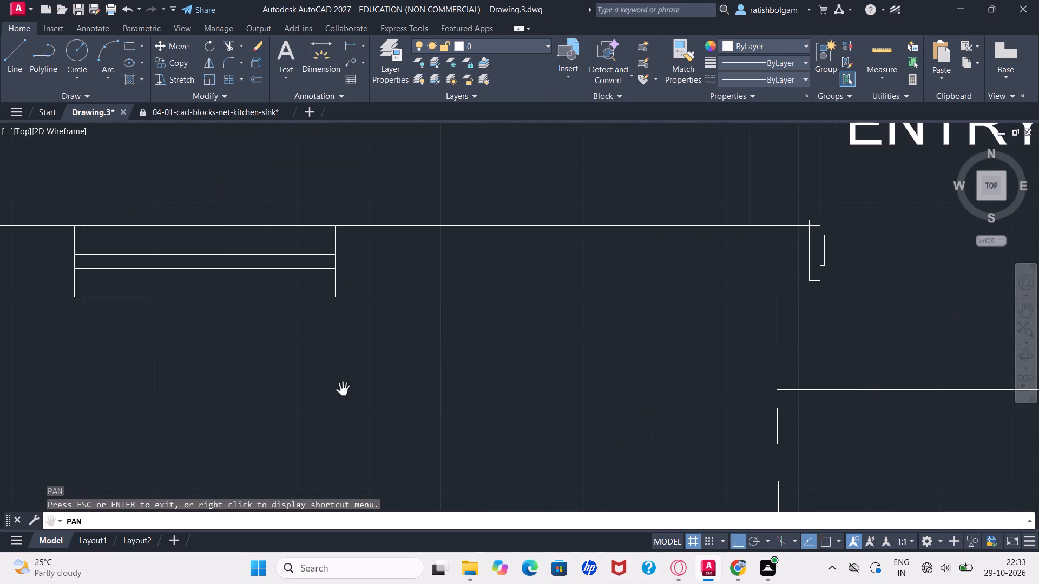
ctrl+scroll(343, 389, down, 6)
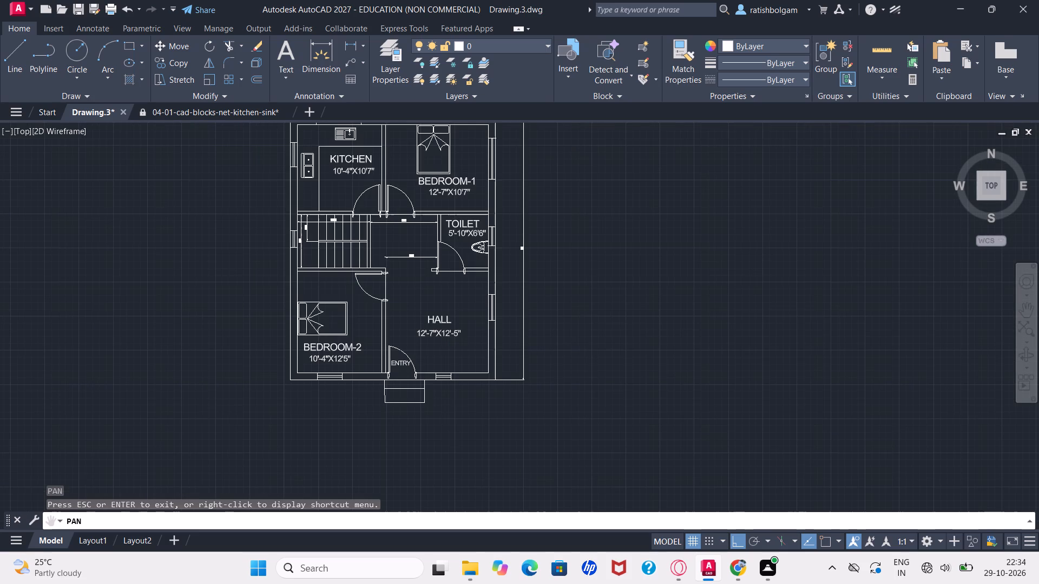
ctrl+scroll(336, 337, up, 1)
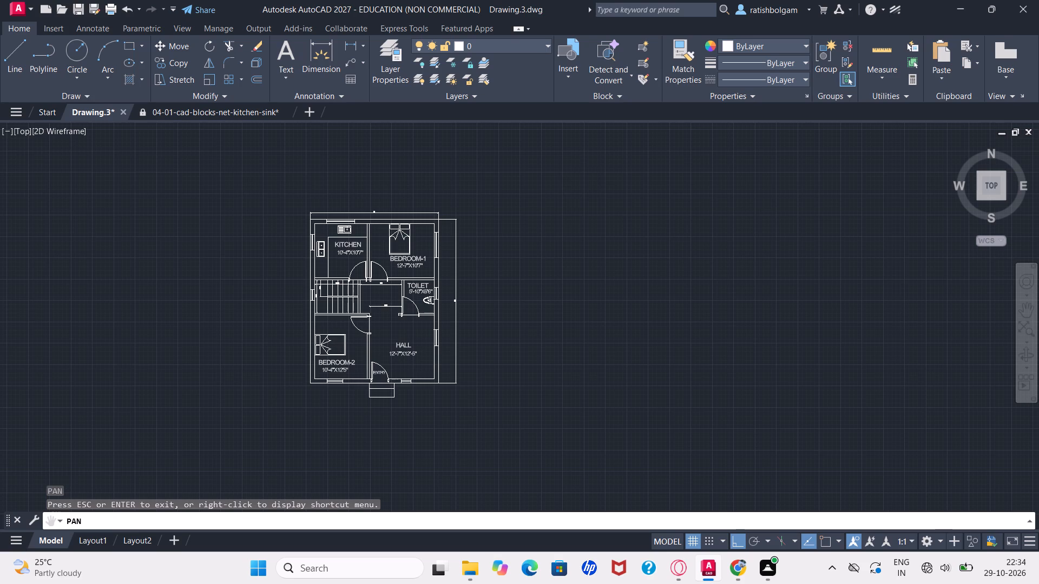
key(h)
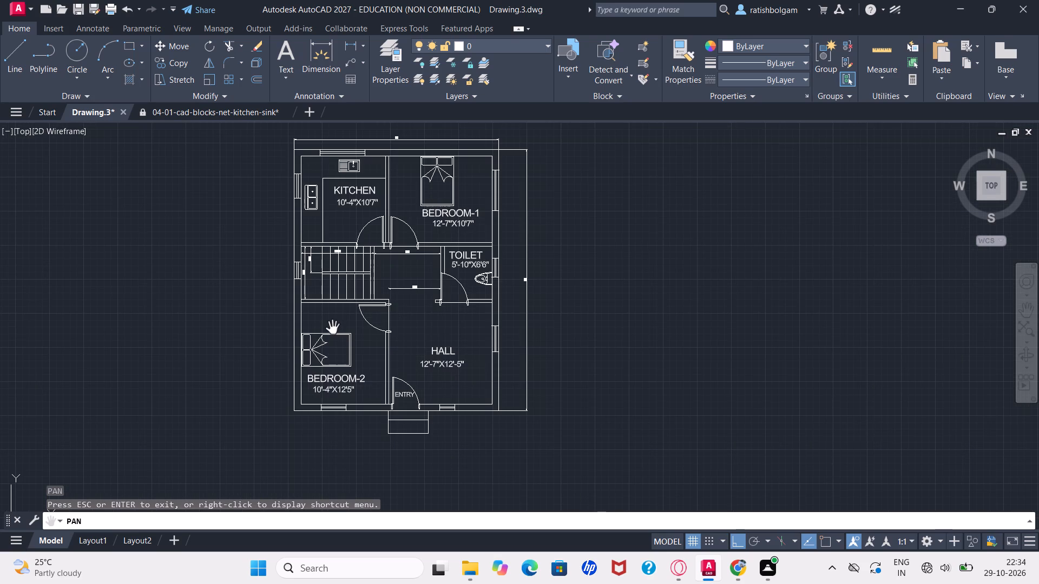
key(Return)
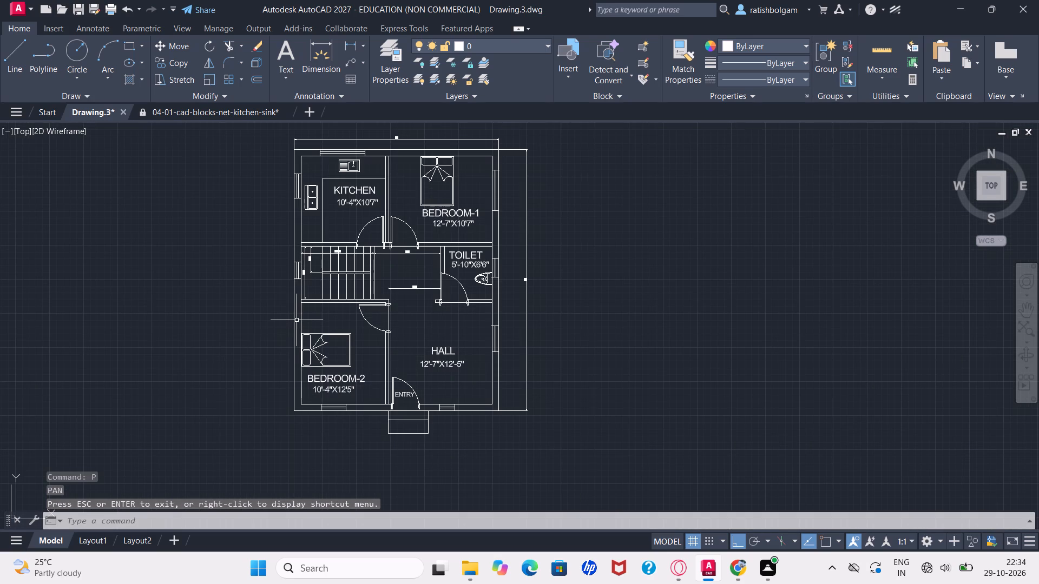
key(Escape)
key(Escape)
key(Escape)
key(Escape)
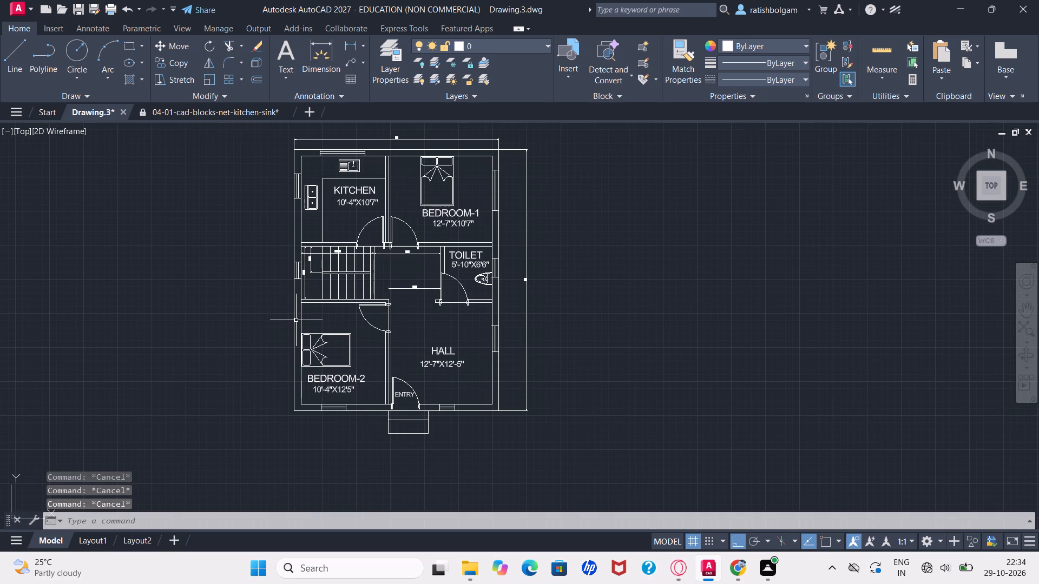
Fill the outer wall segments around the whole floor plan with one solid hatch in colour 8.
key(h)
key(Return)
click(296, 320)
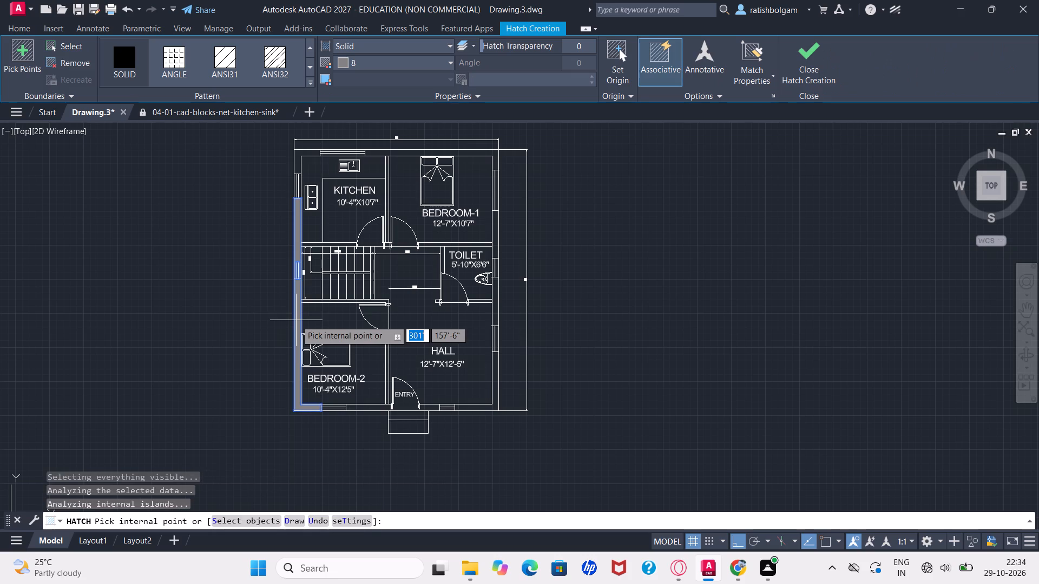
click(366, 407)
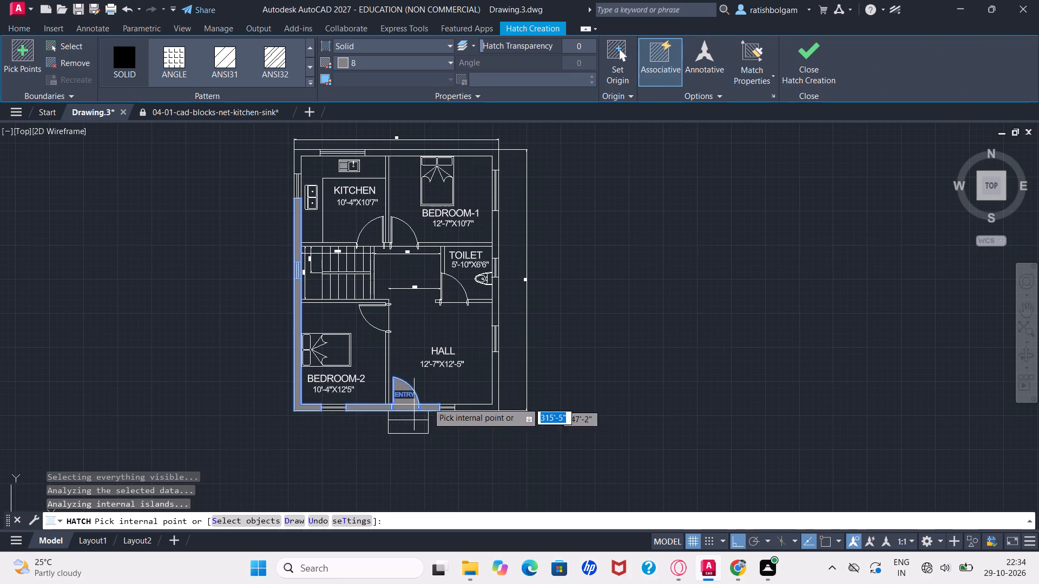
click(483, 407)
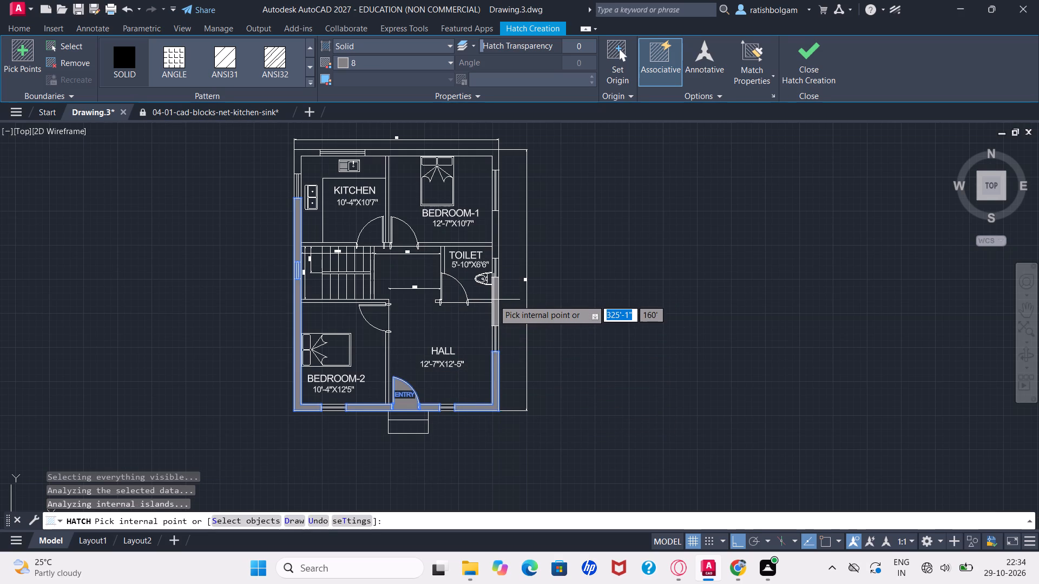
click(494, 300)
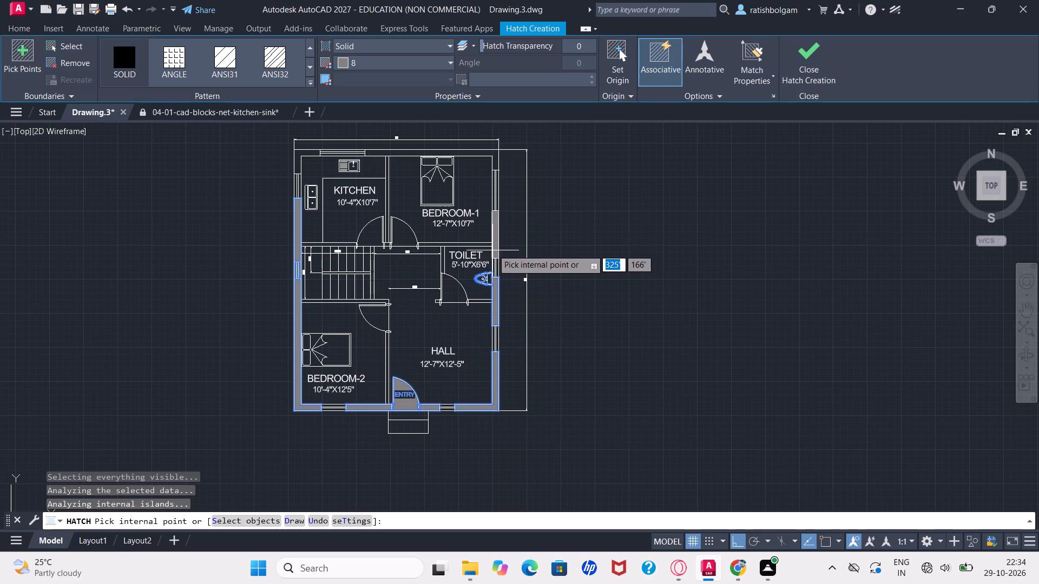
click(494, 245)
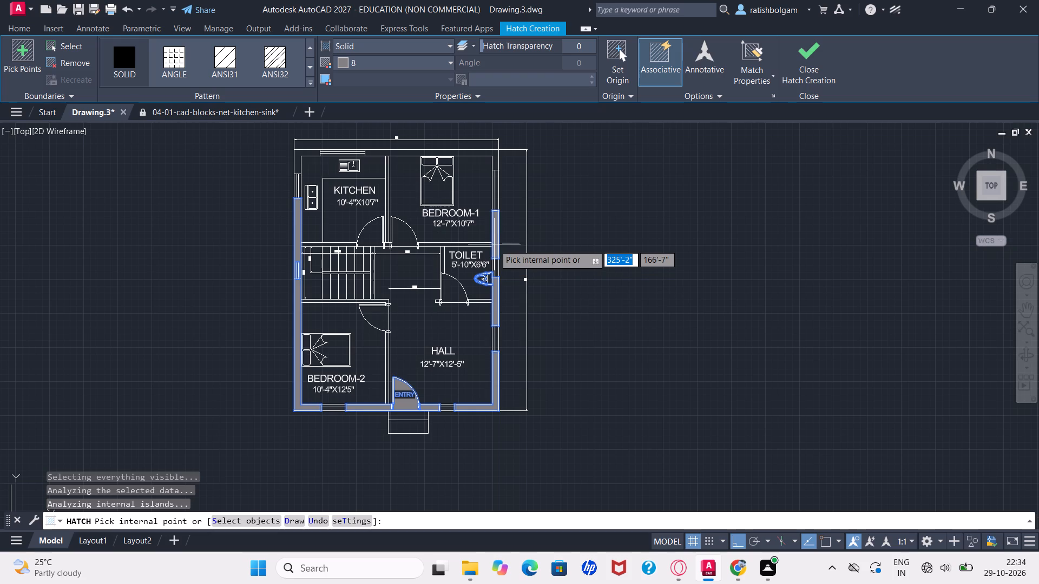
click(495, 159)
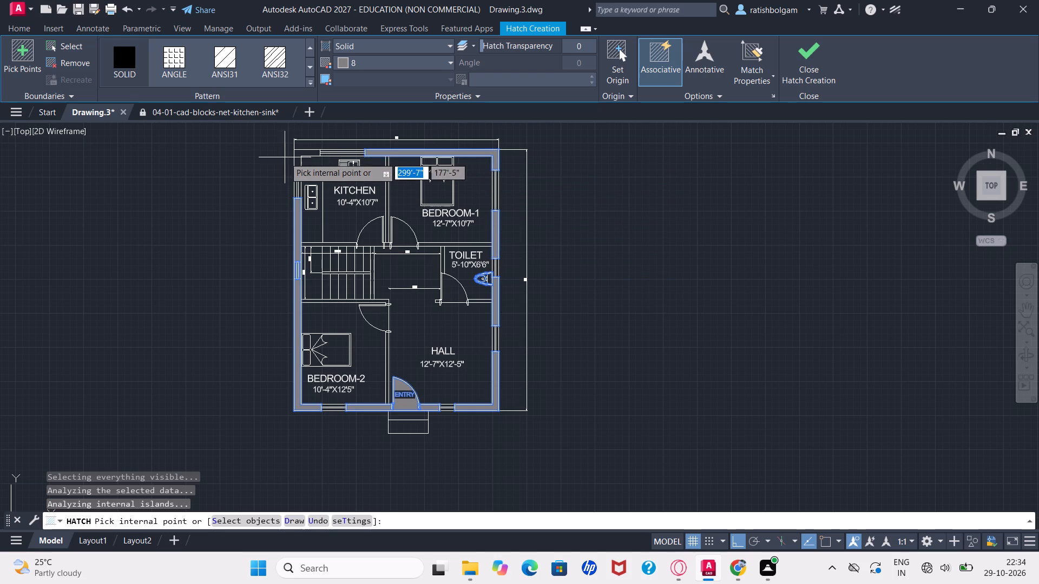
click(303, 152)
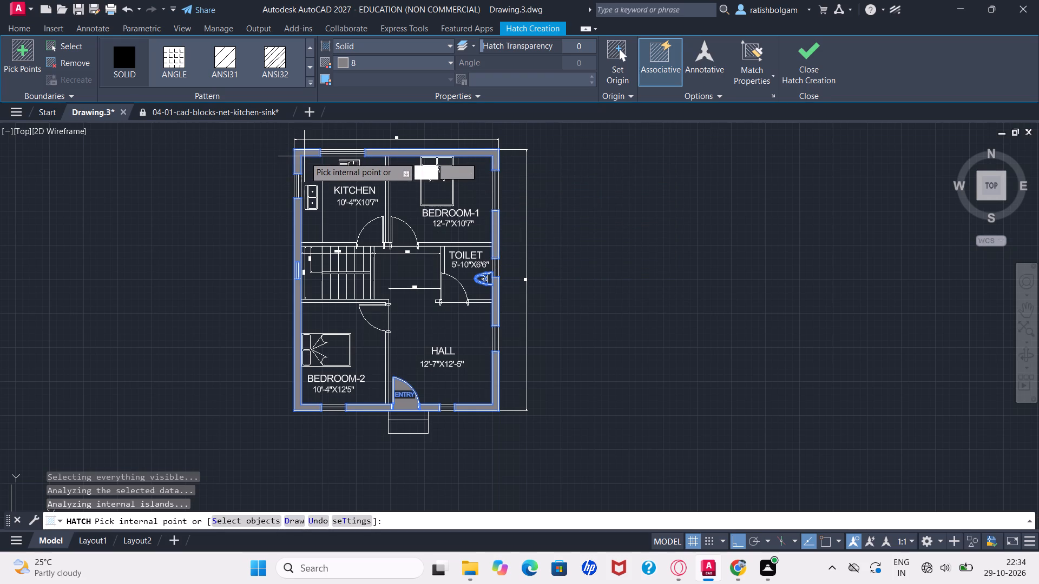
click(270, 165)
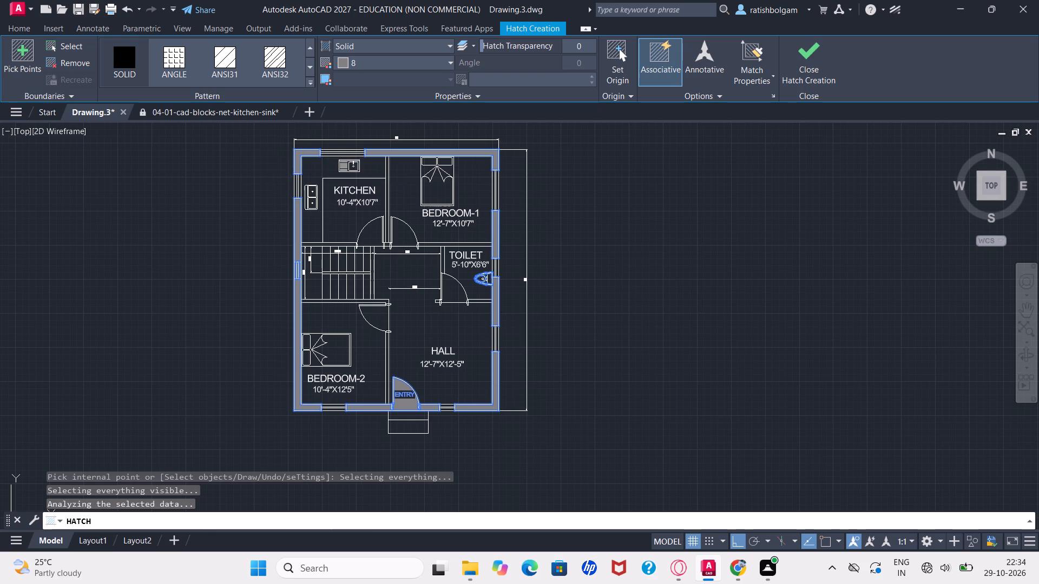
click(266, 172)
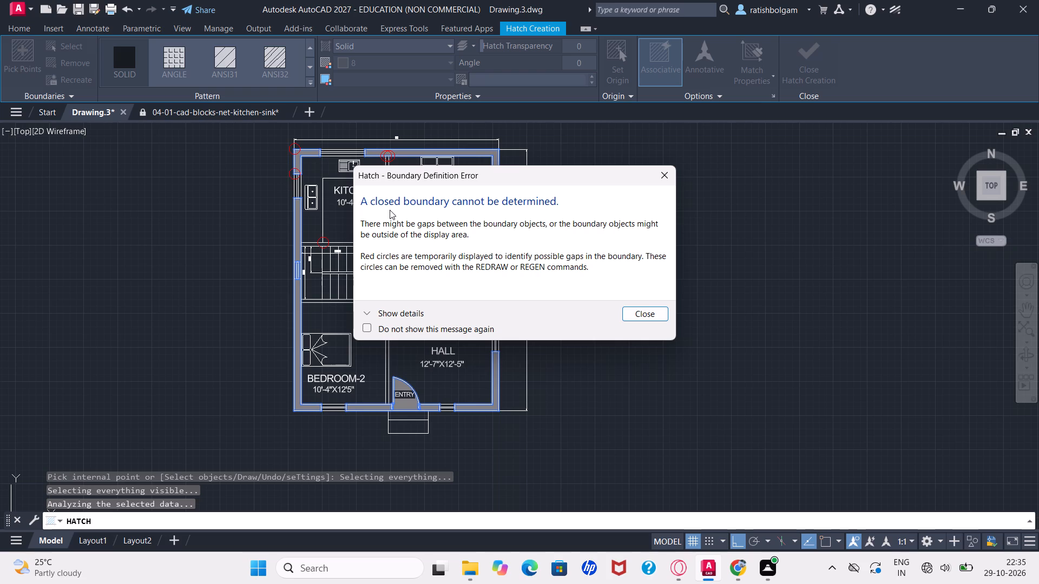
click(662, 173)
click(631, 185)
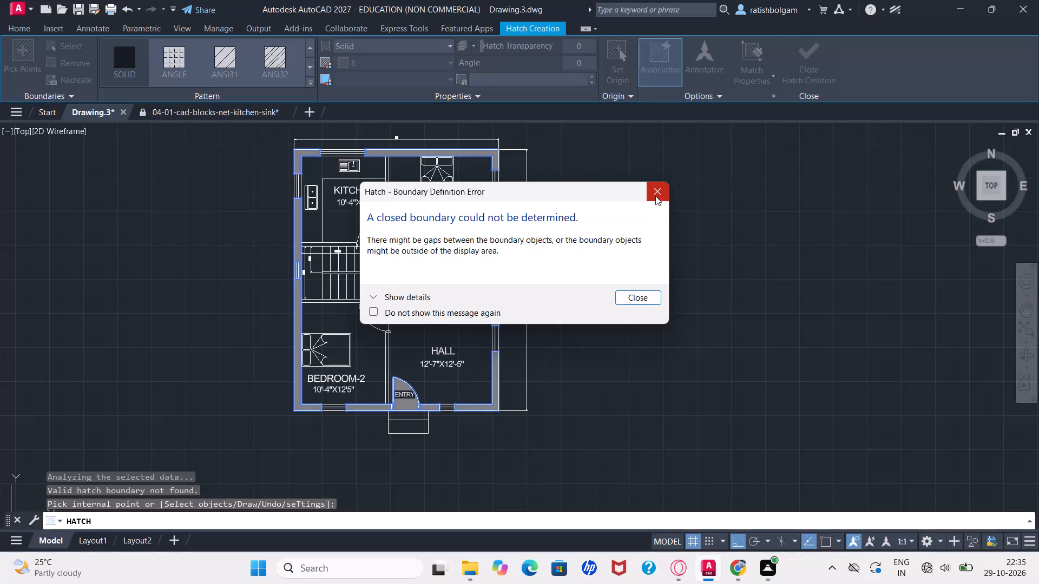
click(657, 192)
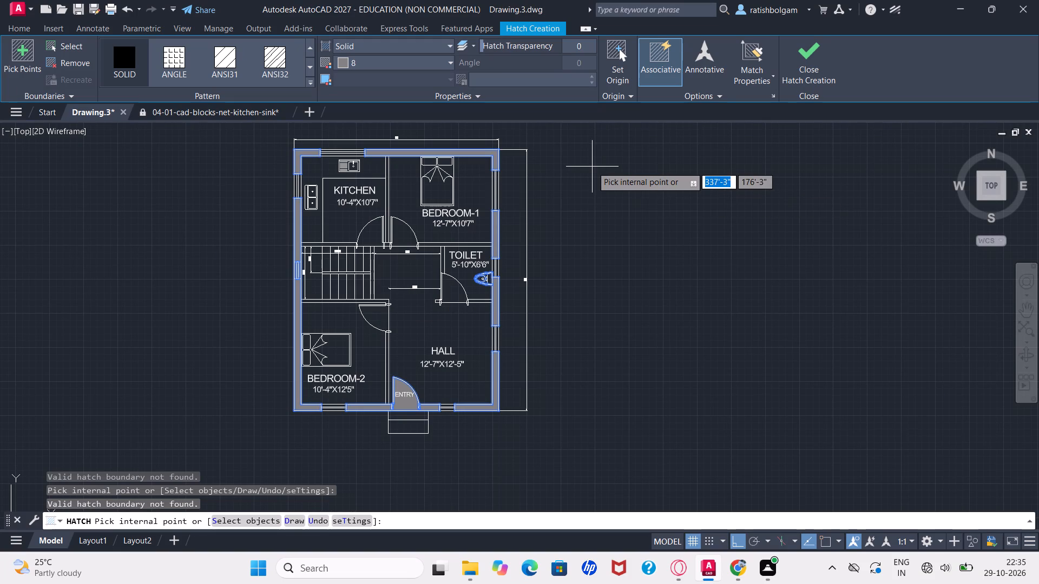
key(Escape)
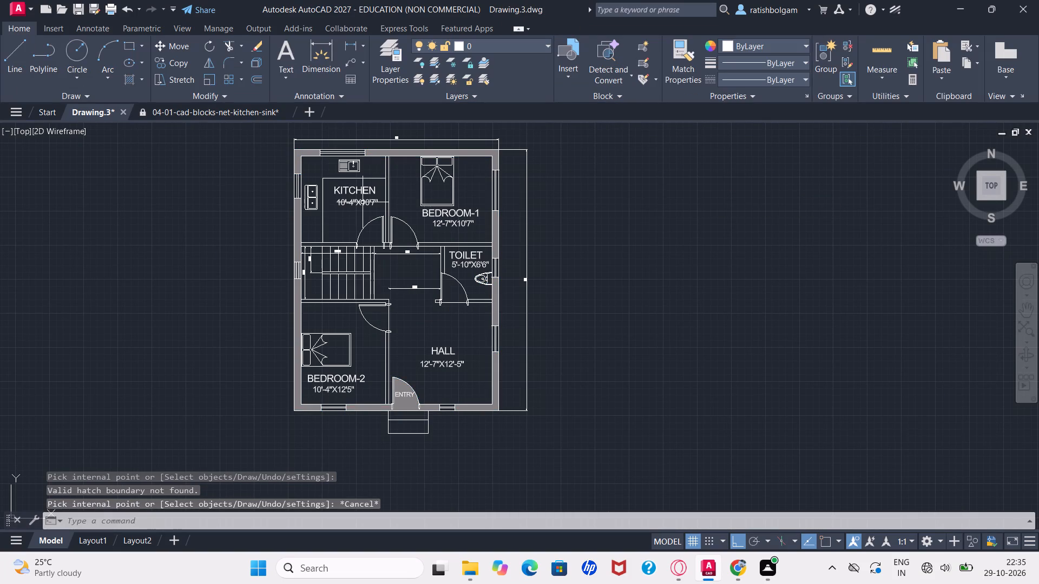
Examine the hatched outer walls around the kitchen, Bedroom-1 and the windows for filling errors.
ctrl+scroll(359, 204, up, 2)
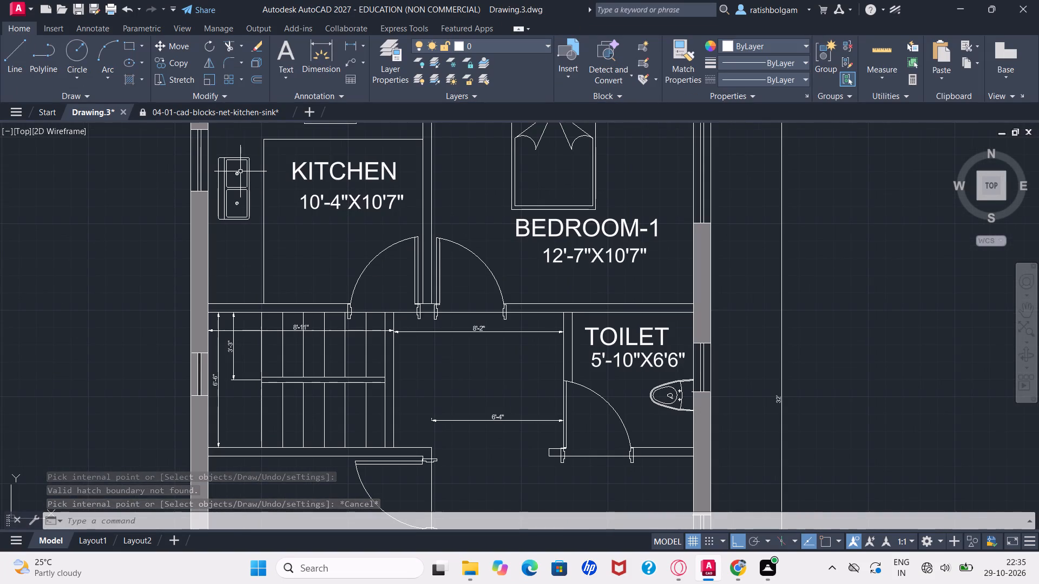
ctrl+scroll(240, 171, down, 3)
key(p)
key(Return)
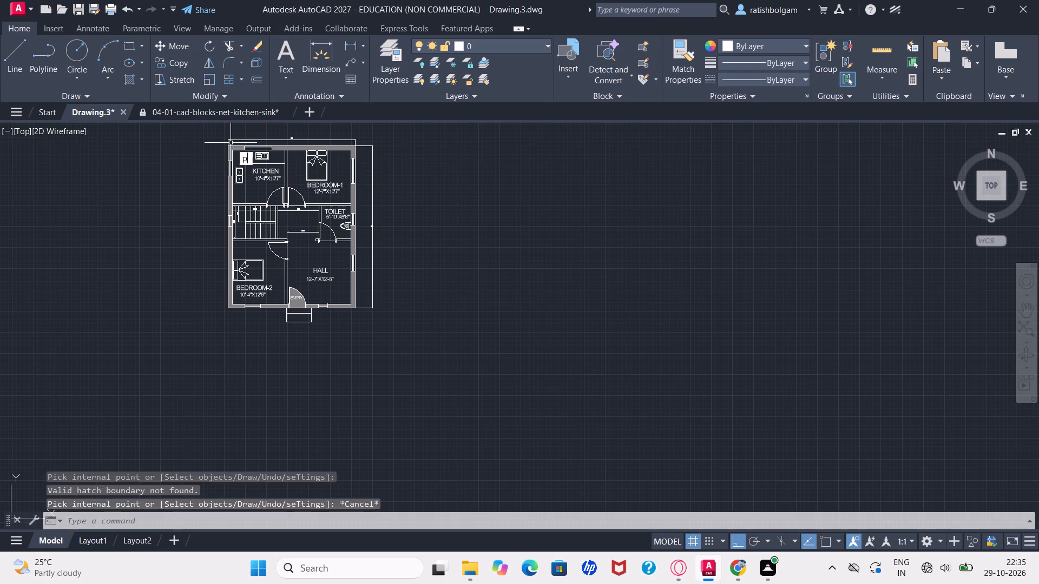
drag(231, 143, 268, 208)
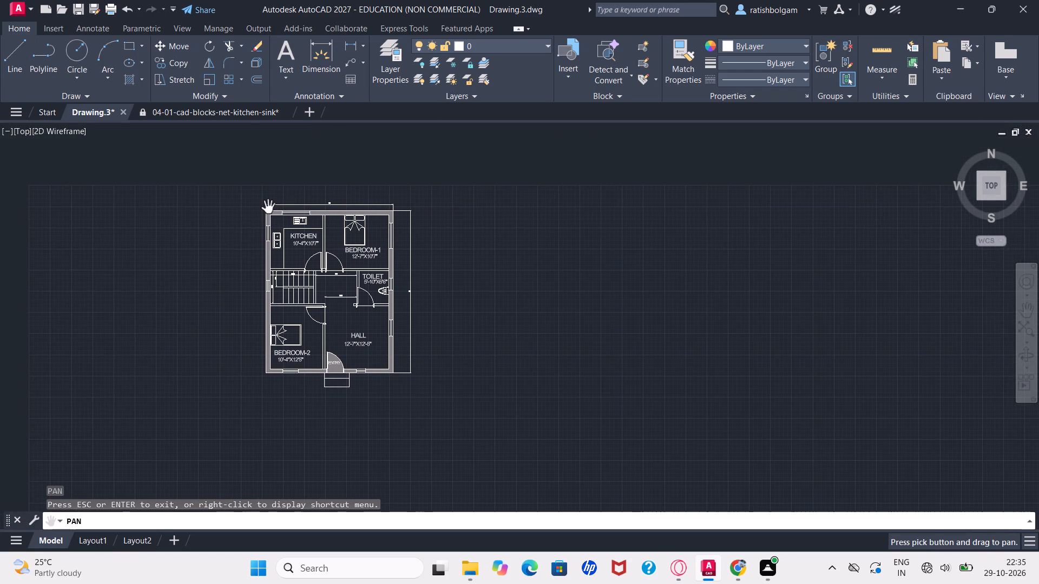
ctrl+scroll(268, 208, up, 4)
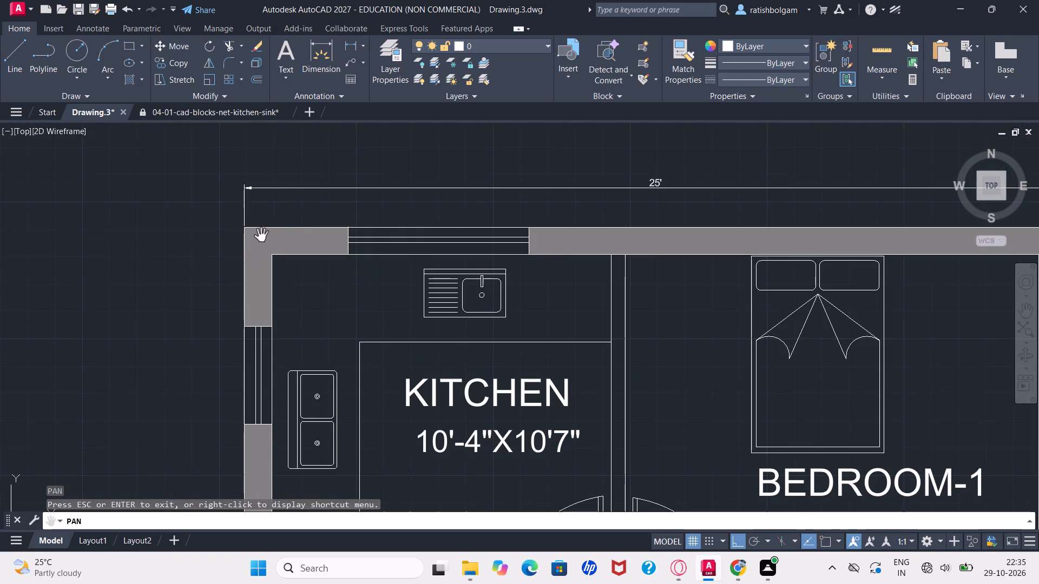
ctrl+scroll(261, 237, up, 2)
ctrl+scroll(261, 237, down, 3)
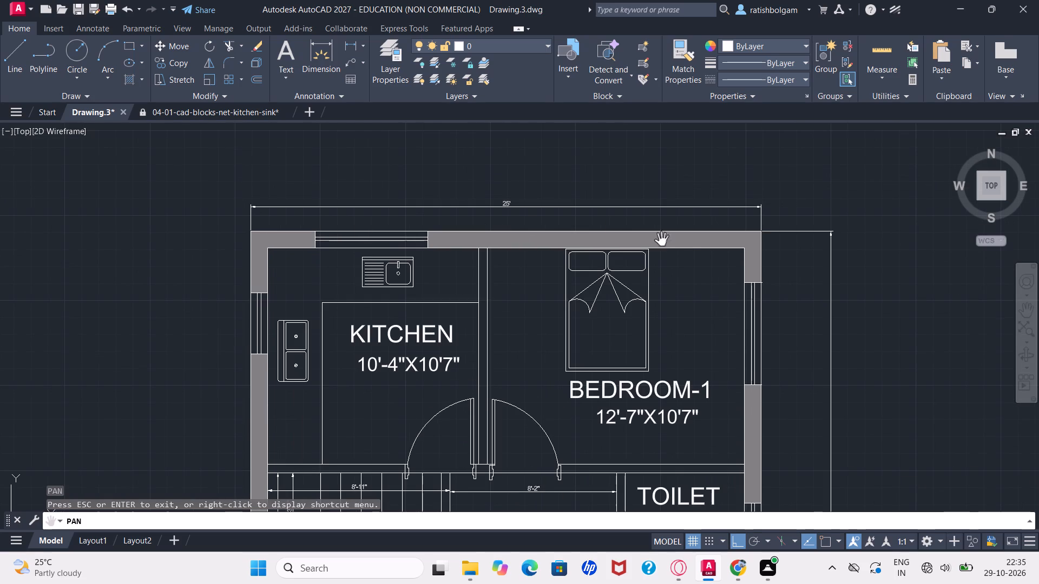
ctrl+scroll(689, 243, up, 3)
ctrl+scroll(689, 243, down, 5)
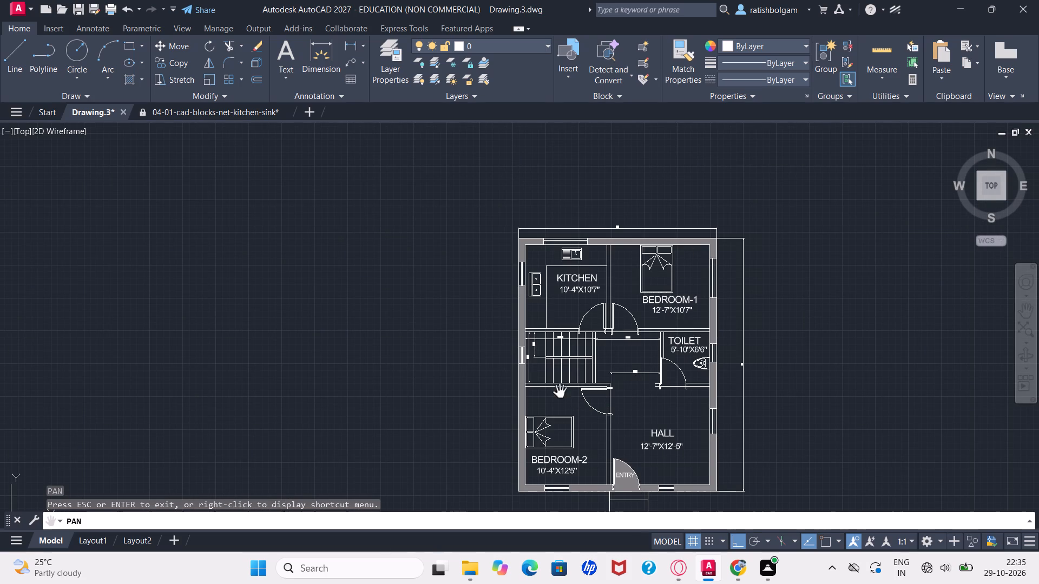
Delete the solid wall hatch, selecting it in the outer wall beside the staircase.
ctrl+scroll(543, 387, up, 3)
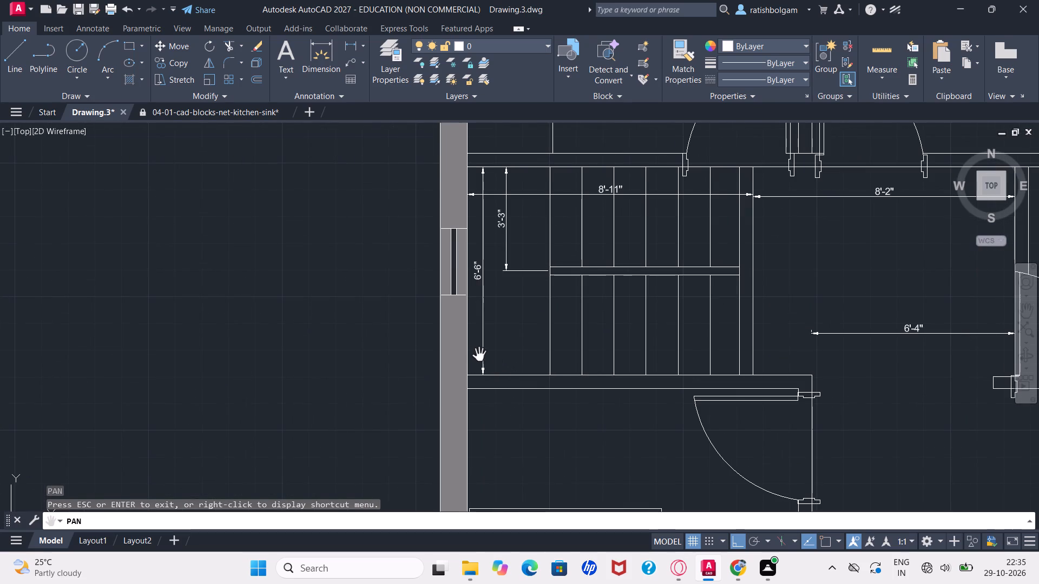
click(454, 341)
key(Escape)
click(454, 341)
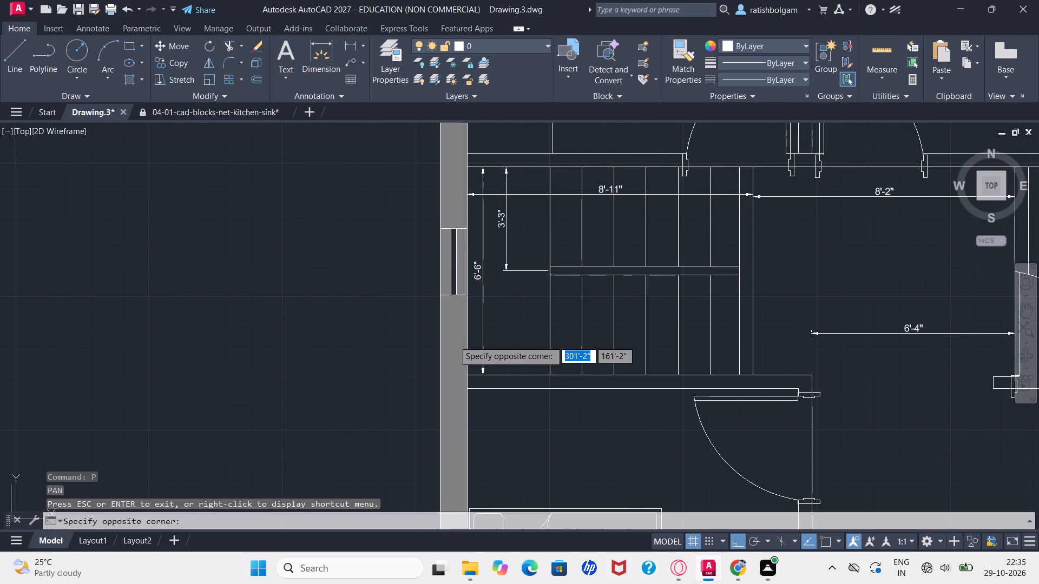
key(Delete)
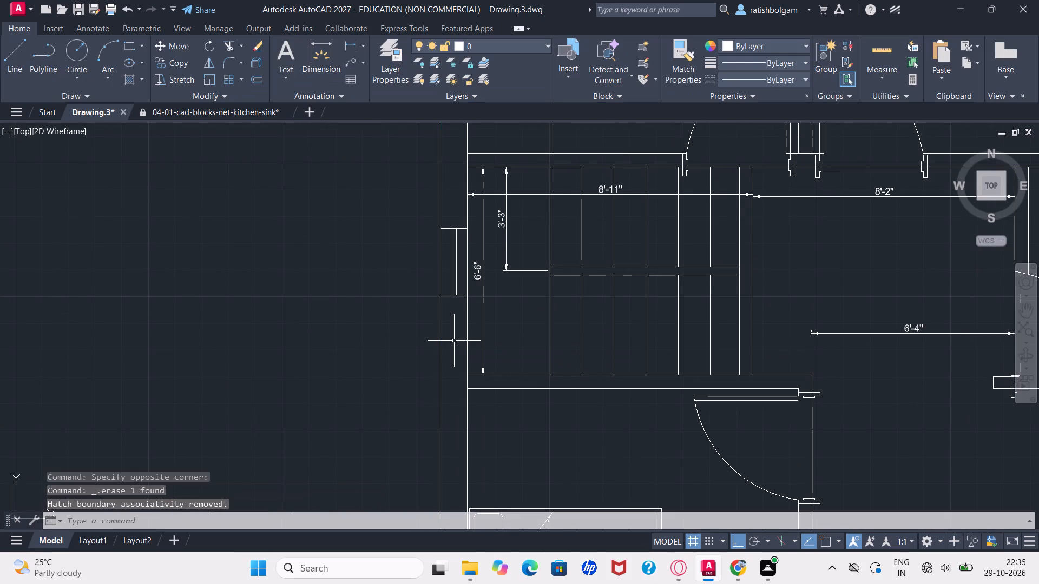
Extend both end lines of the staircase's side window to the outer and inner faces of the outer wall.
ctrl+scroll(448, 303, up, 3)
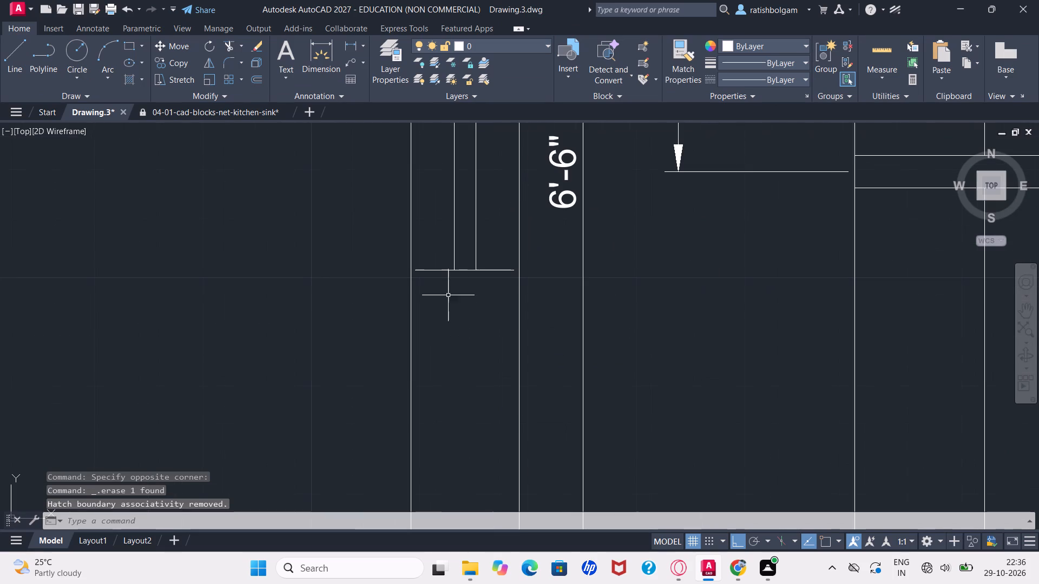
text(ex)
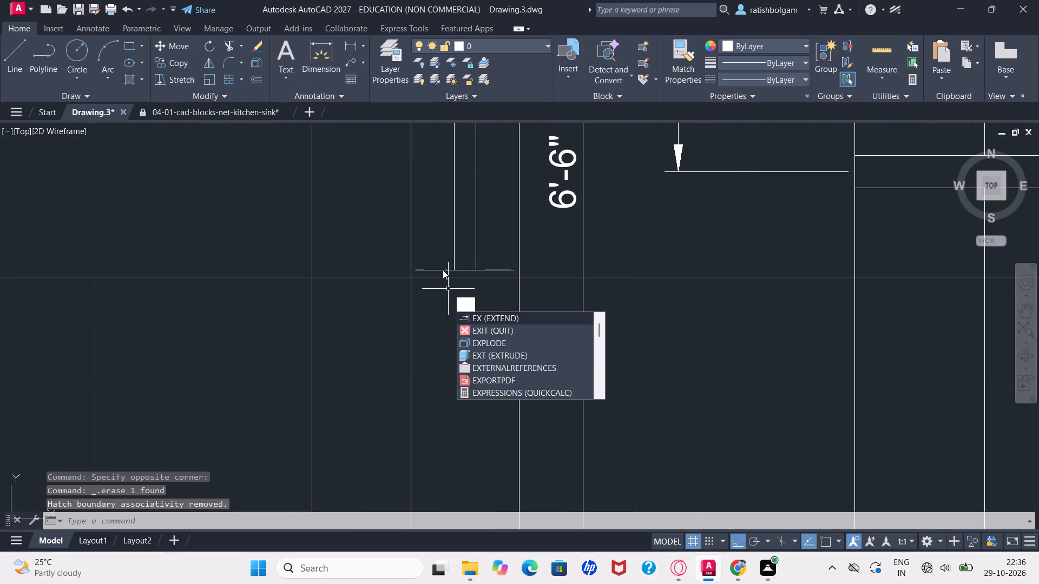
key(Return)
click(442, 269)
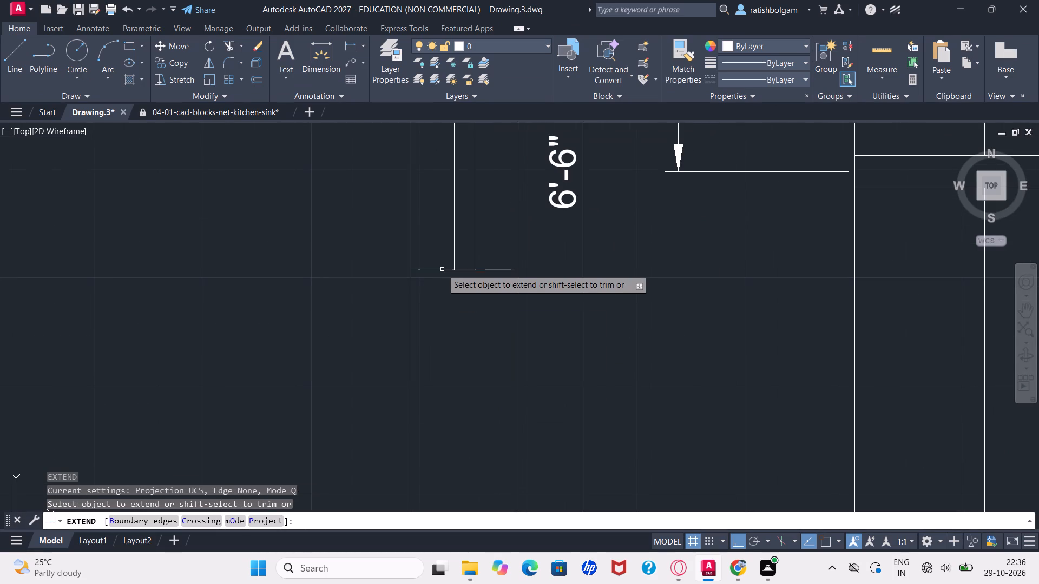
click(497, 270)
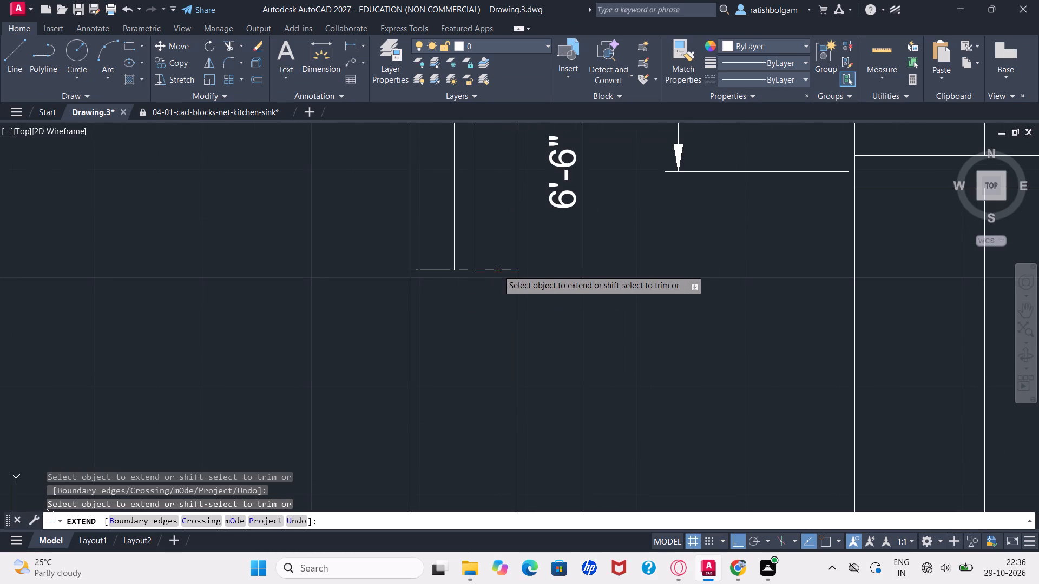
ctrl+scroll(501, 238, down, 2)
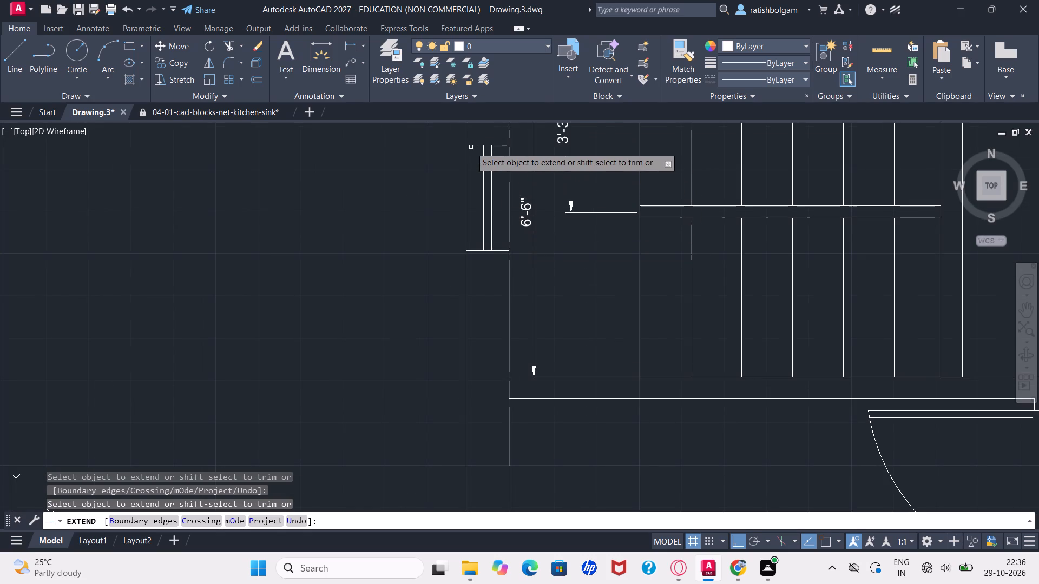
ctrl+scroll(471, 147, up, 1)
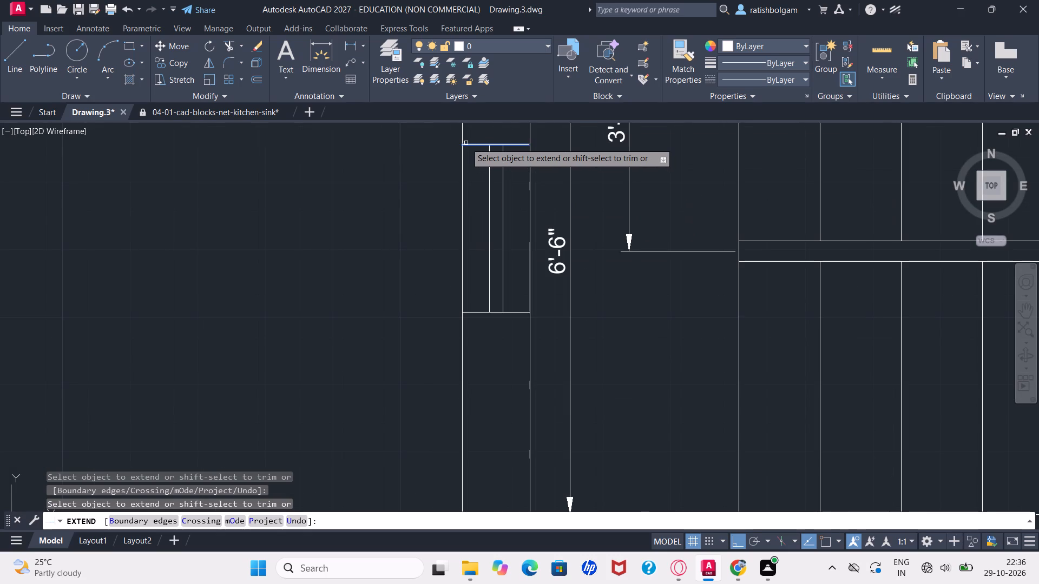
click(466, 143)
ctrl+scroll(466, 143, up, 3)
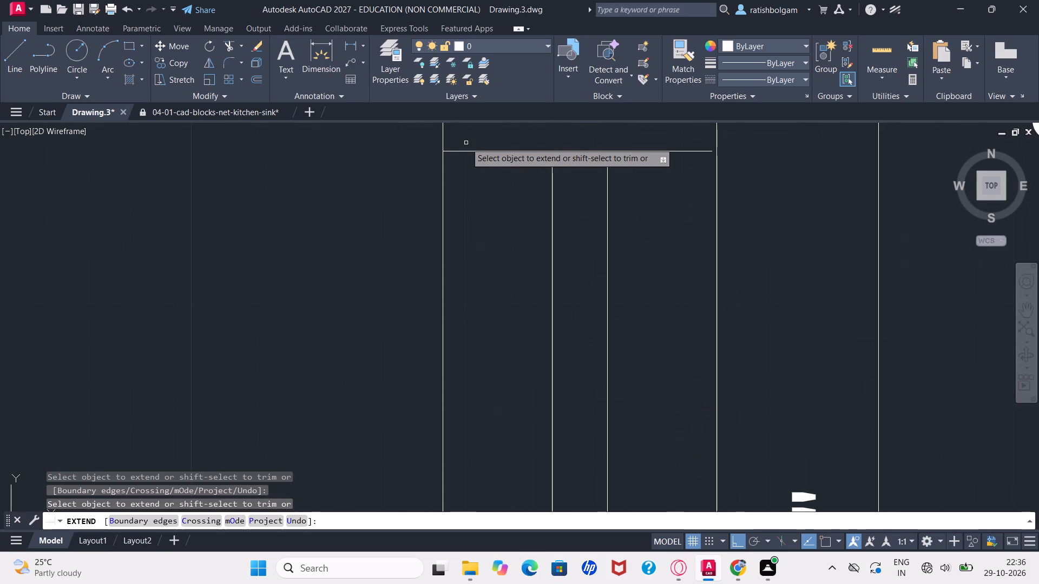
click(707, 150)
ctrl+scroll(707, 150, down, 2)
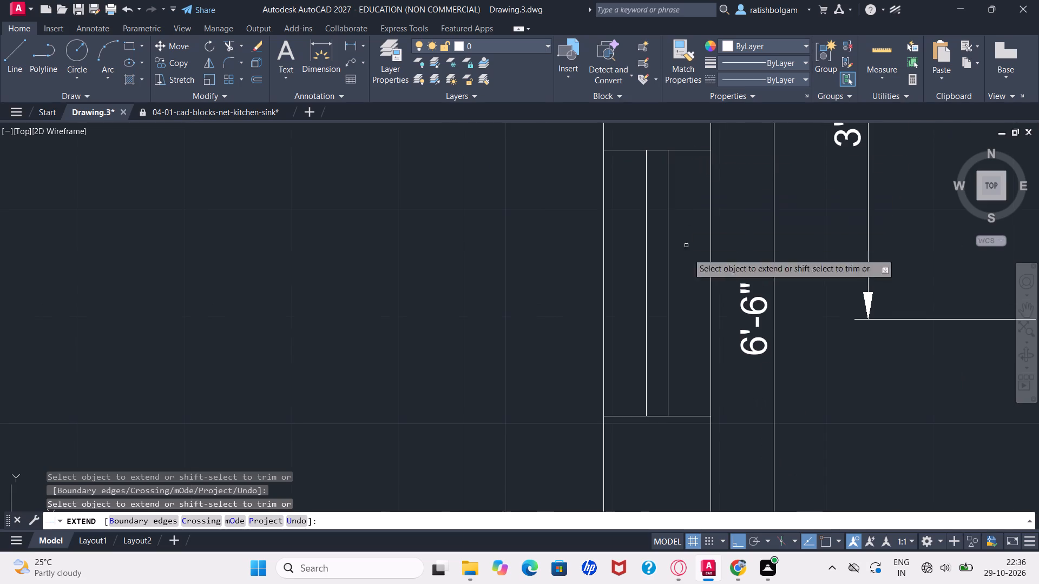
key(Escape)
key(Escape)
key(Escape)
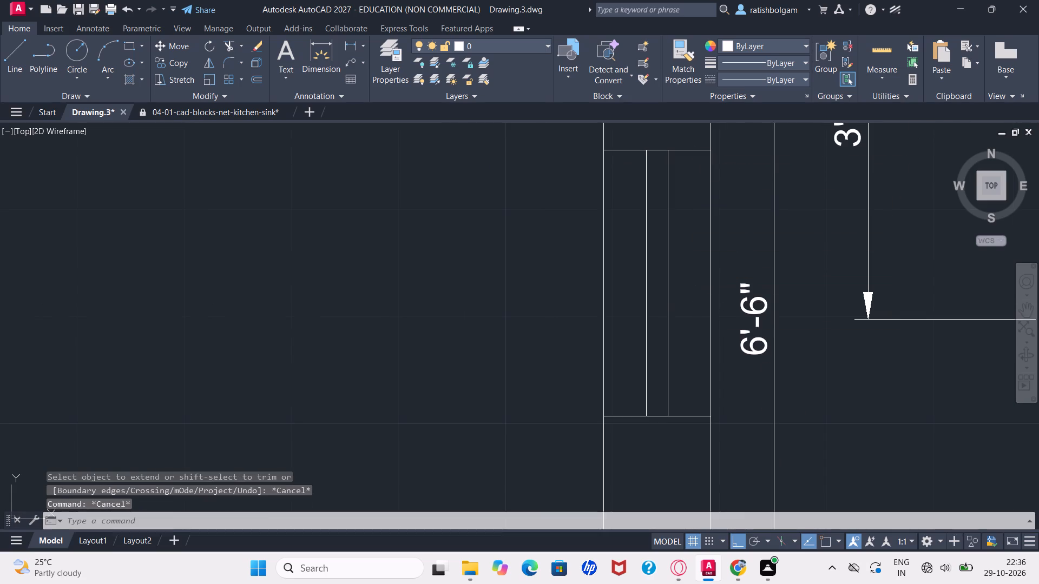
Start a solid hatch in colour 8 over the outer walls beside Bedroom-2, the staircase and the kitchen, and behind Bedroom-1.
ctrl+scroll(695, 304, down, 6)
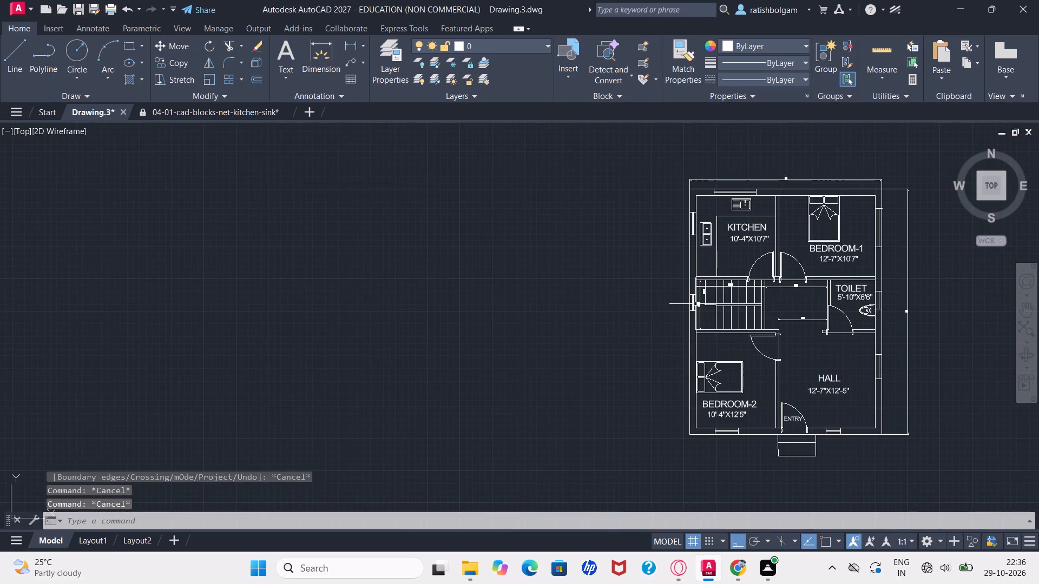
click(617, 316)
key(Escape)
key(Escape)
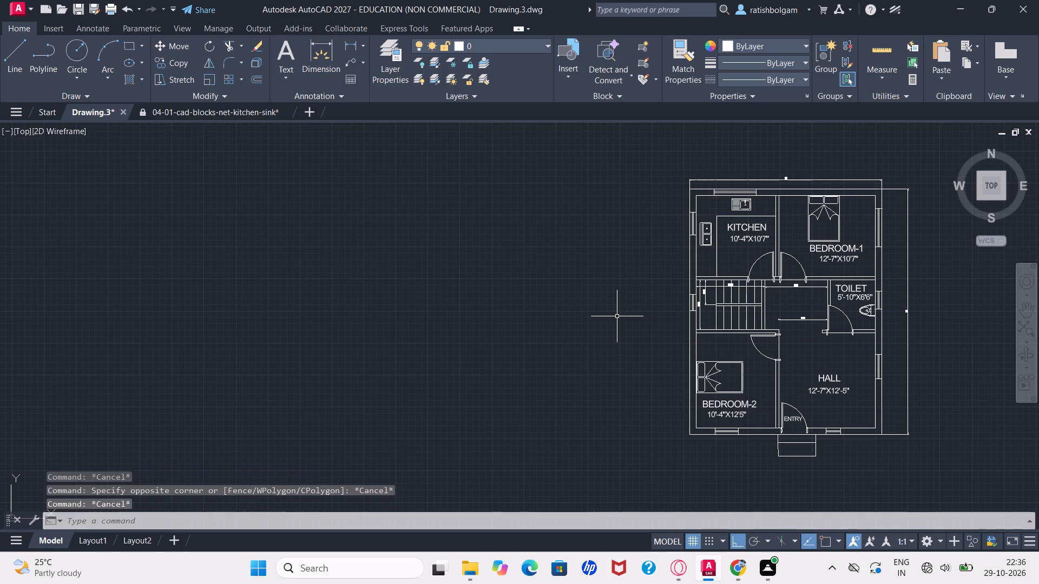
key(h)
key(Return)
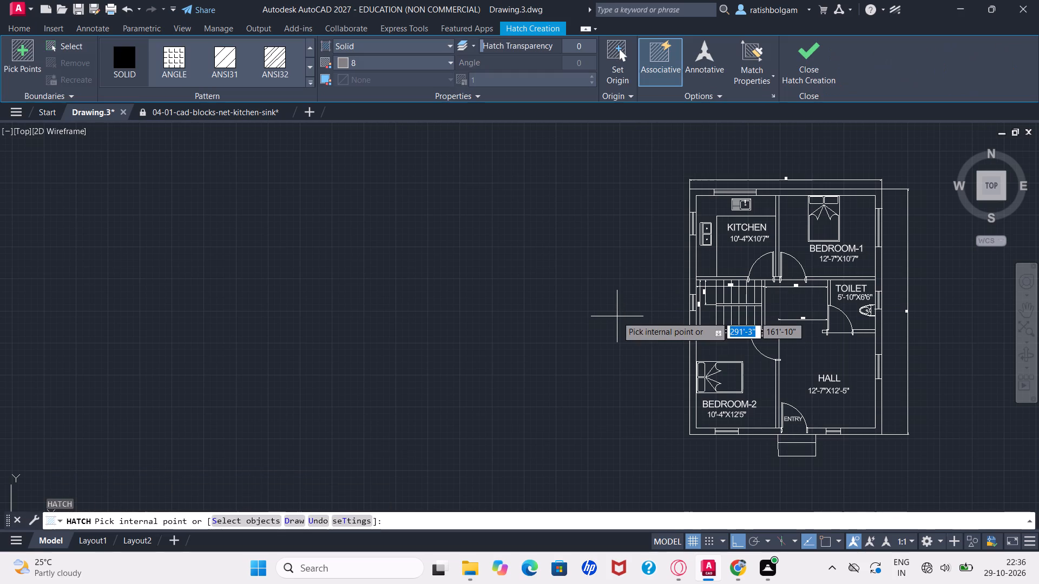
click(695, 340)
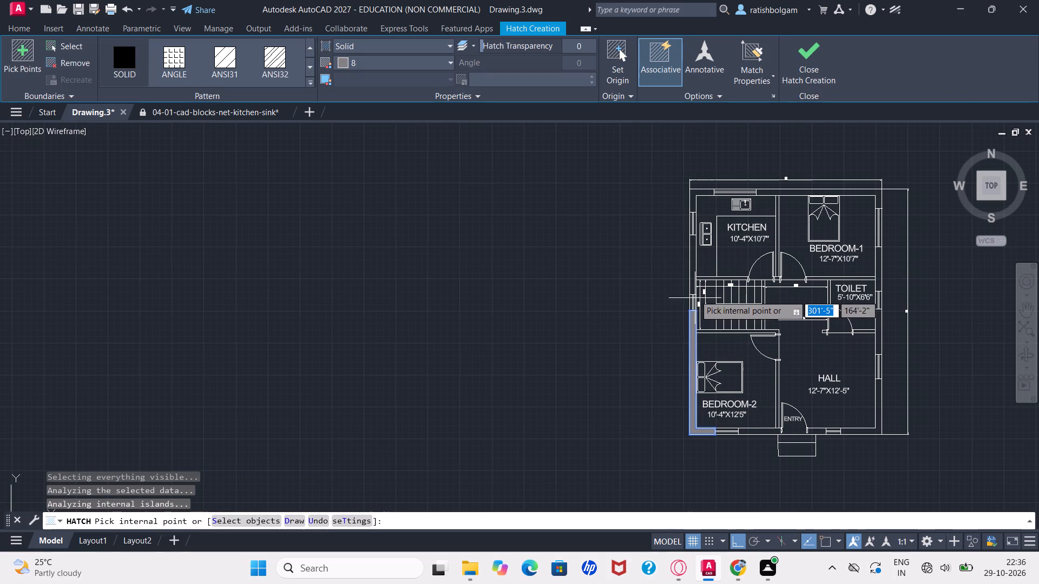
click(693, 261)
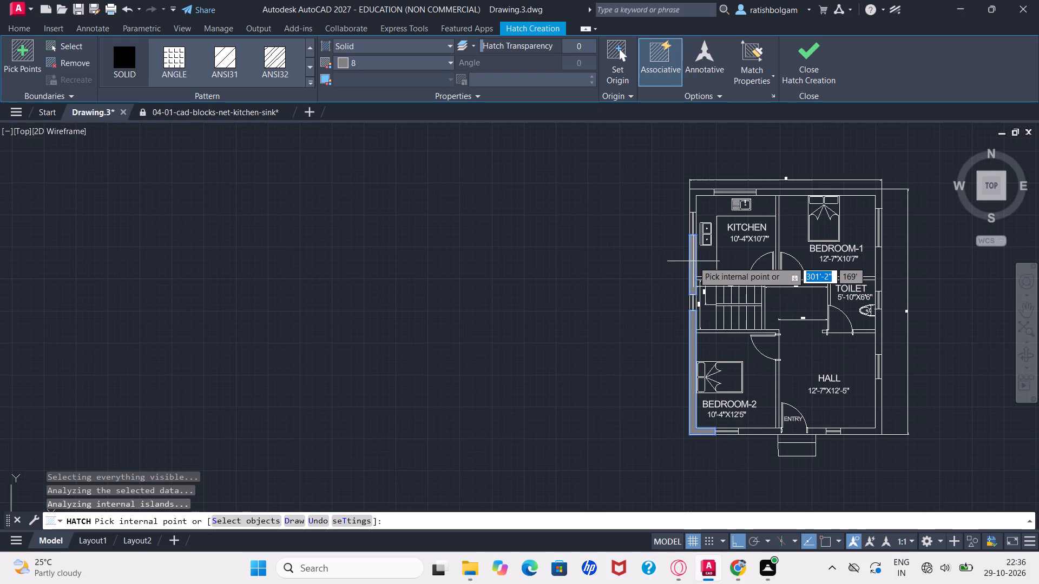
drag(694, 208, 727, 204)
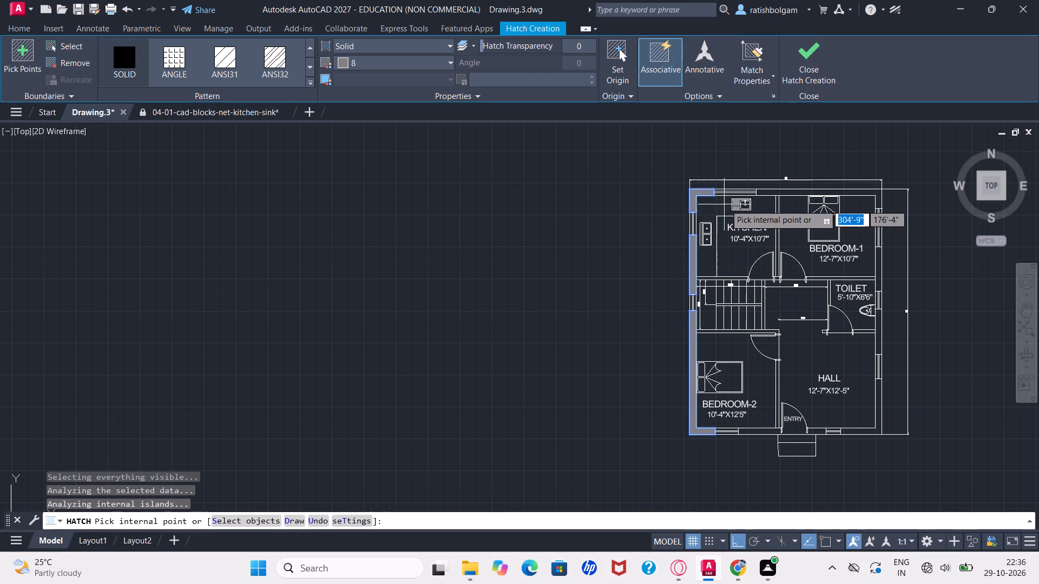
drag(727, 204, 793, 194)
drag(793, 194, 839, 202)
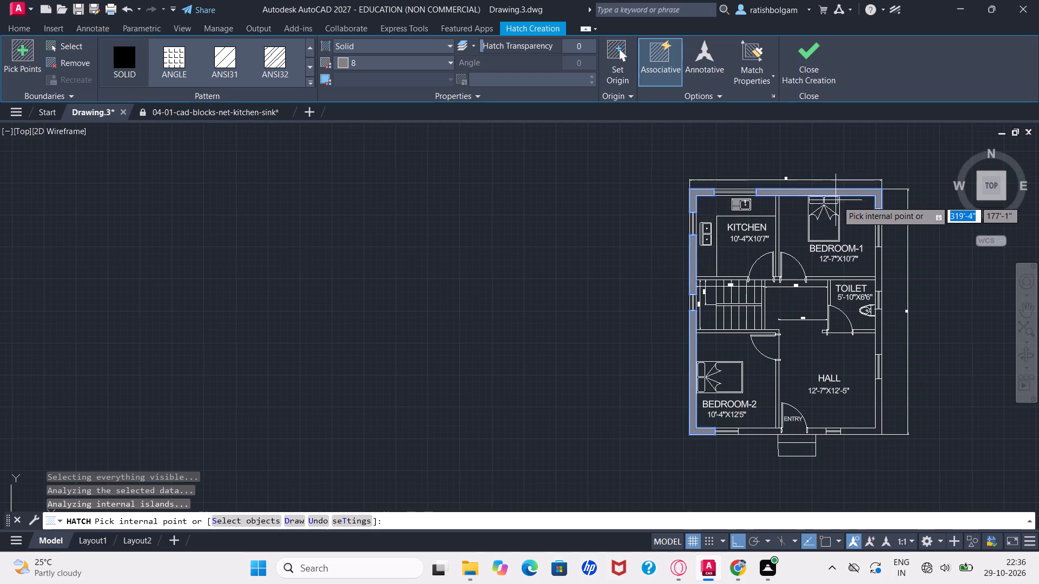
Add the outer wall segments beside Bedroom-1, the toilet and the hall, including the hall's front corner, and finish the hatch.
drag(839, 202, 878, 263)
click(878, 263)
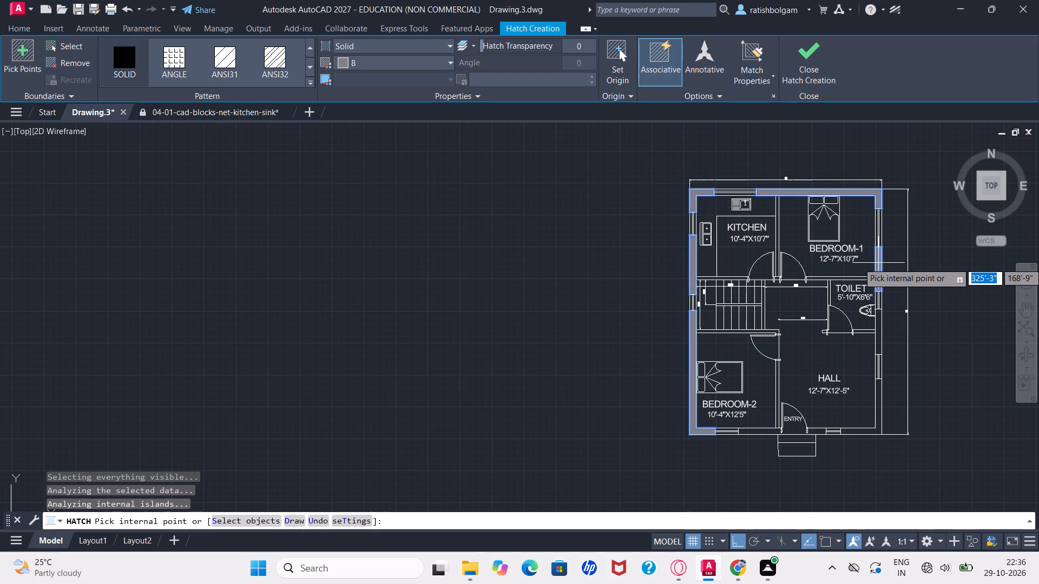
click(877, 328)
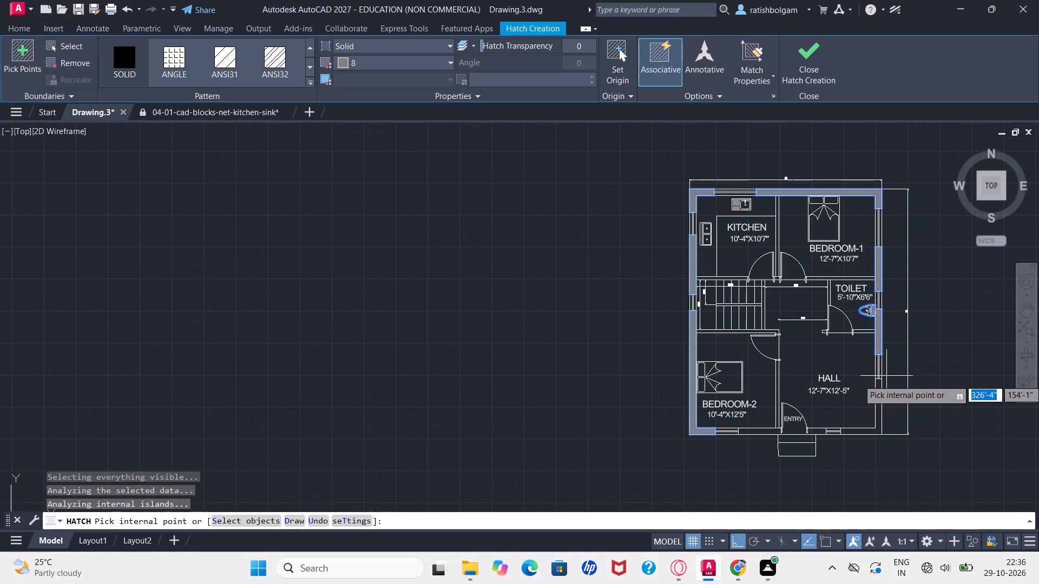
click(878, 407)
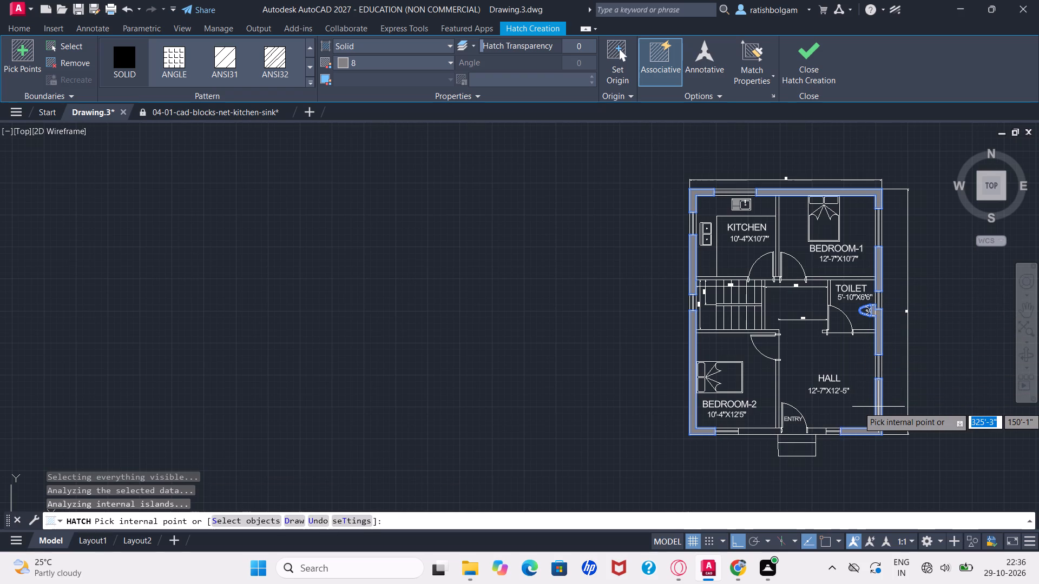
click(878, 407)
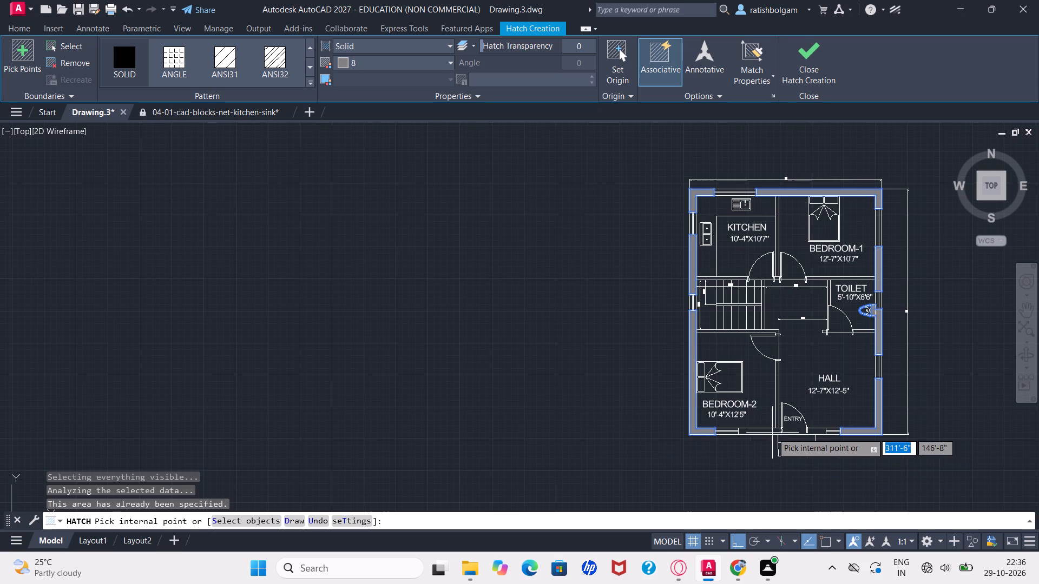
click(596, 420)
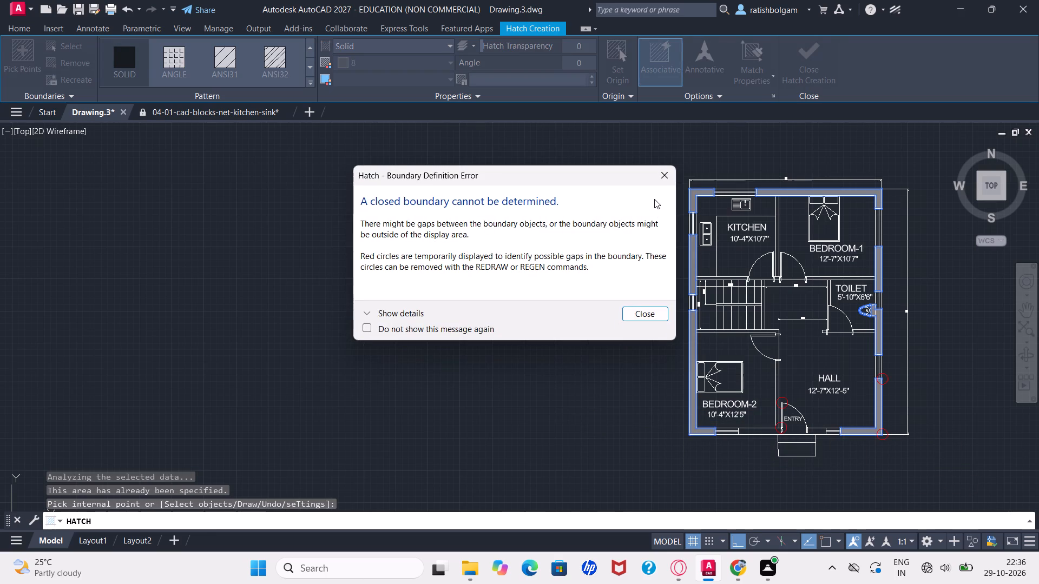
click(665, 174)
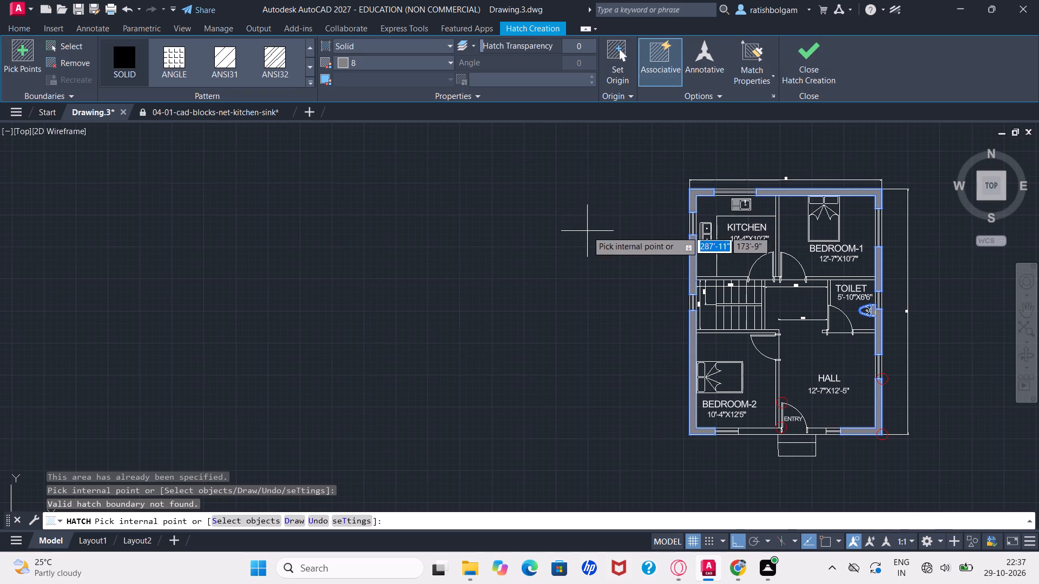
click(587, 231)
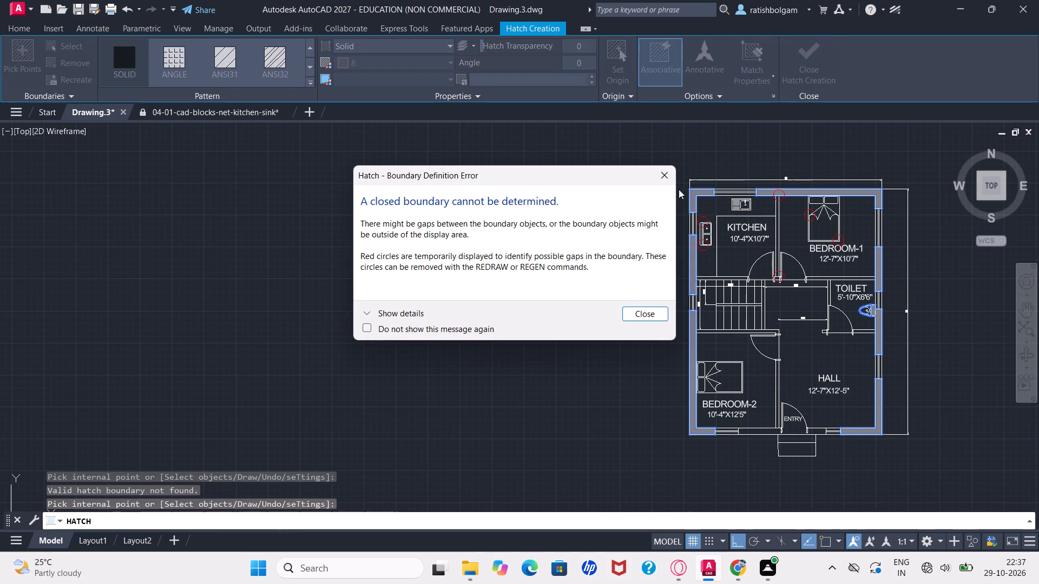
click(668, 170)
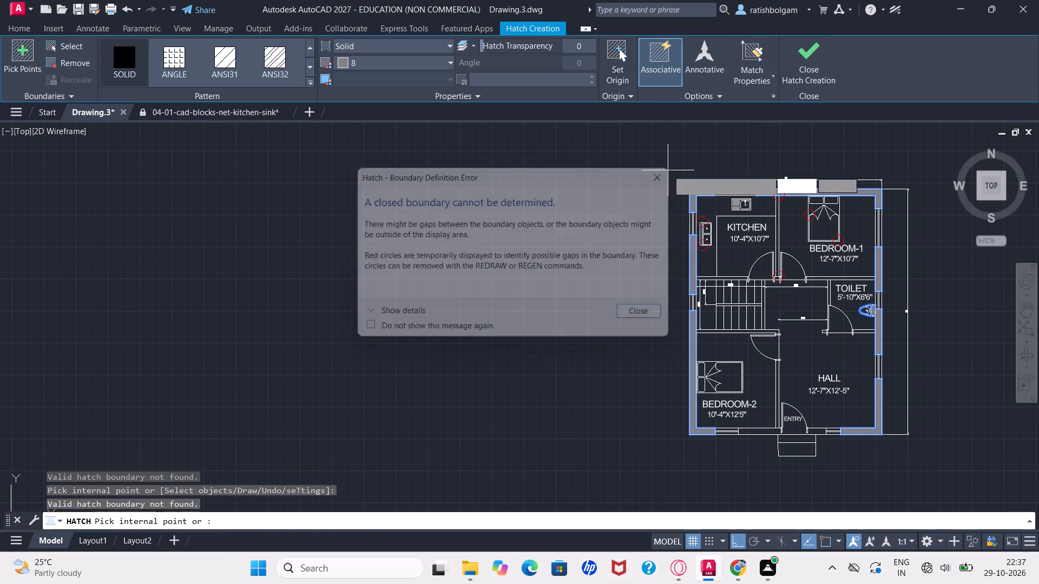
click(587, 213)
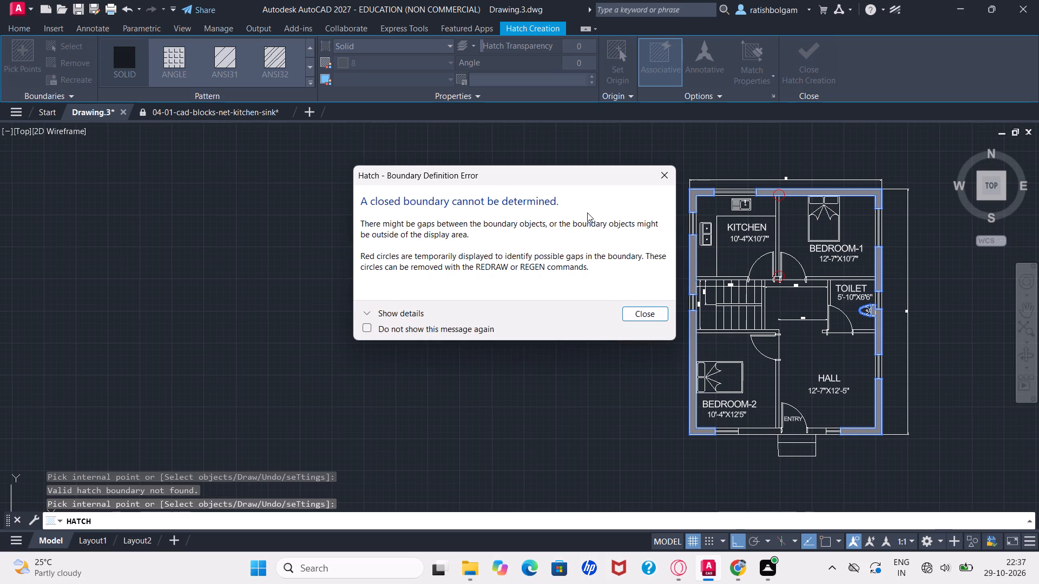
click(651, 179)
click(665, 176)
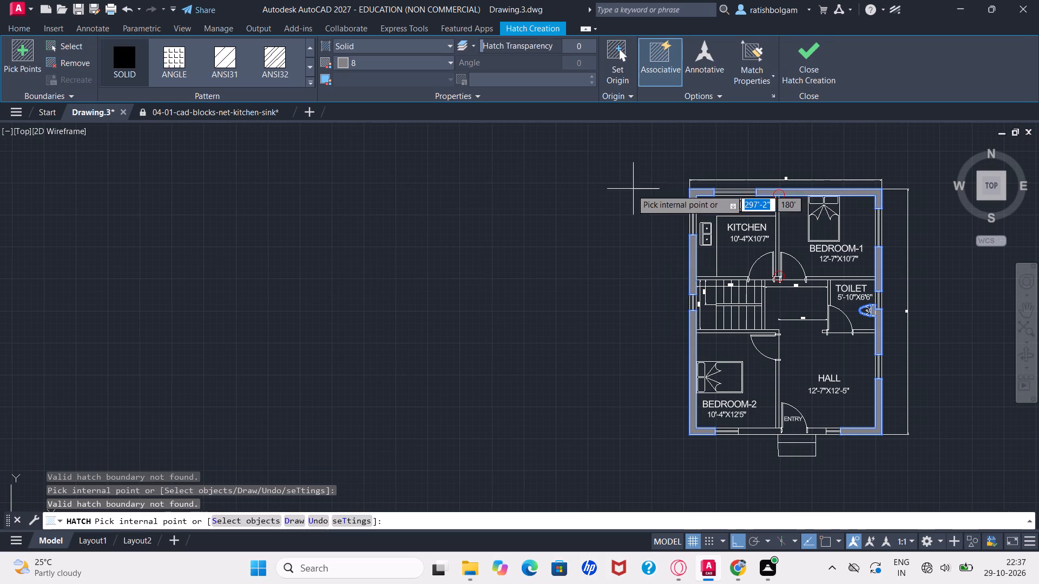
click(582, 220)
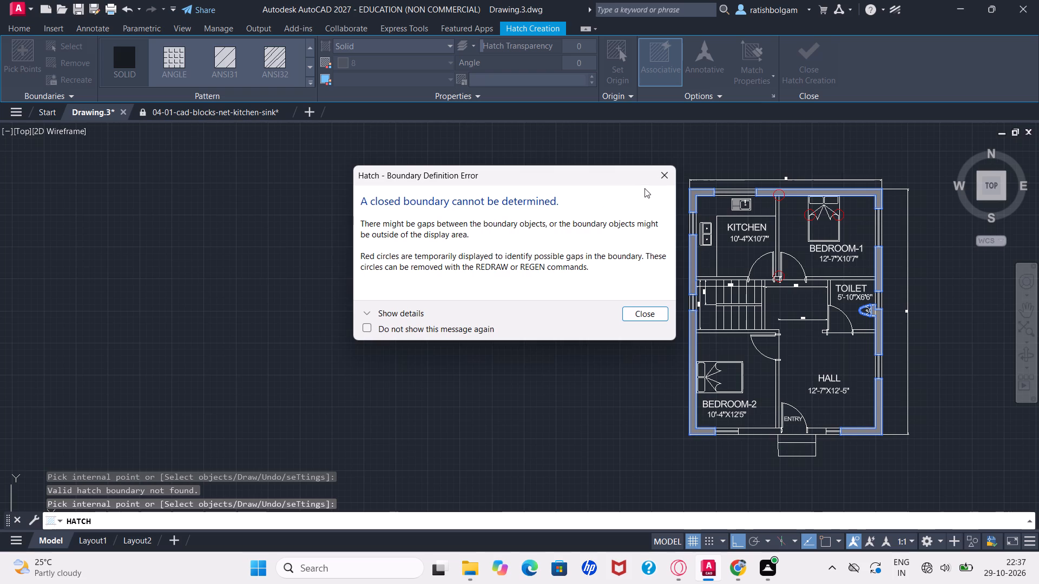
click(664, 176)
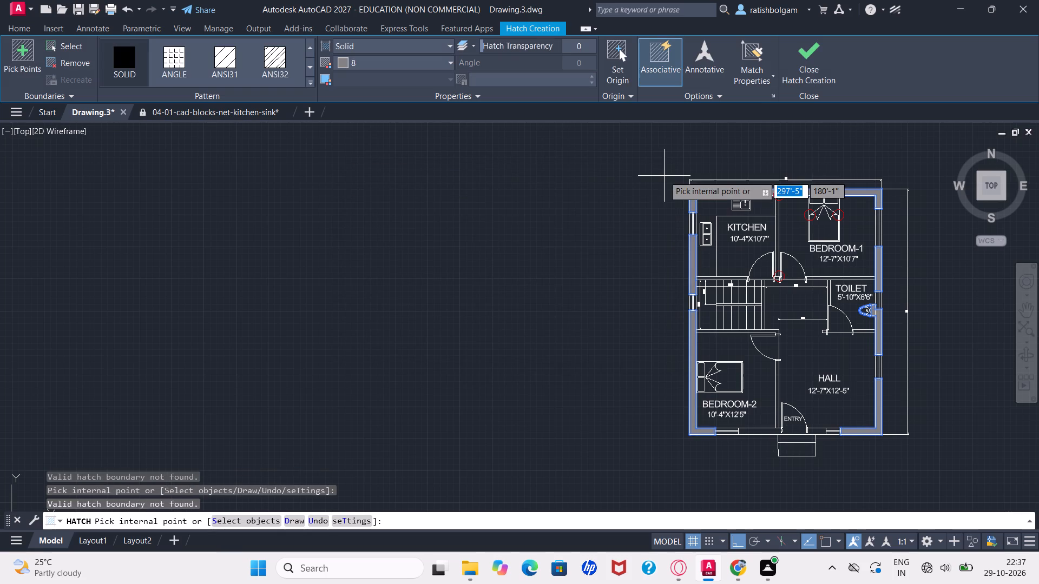
key(Return)
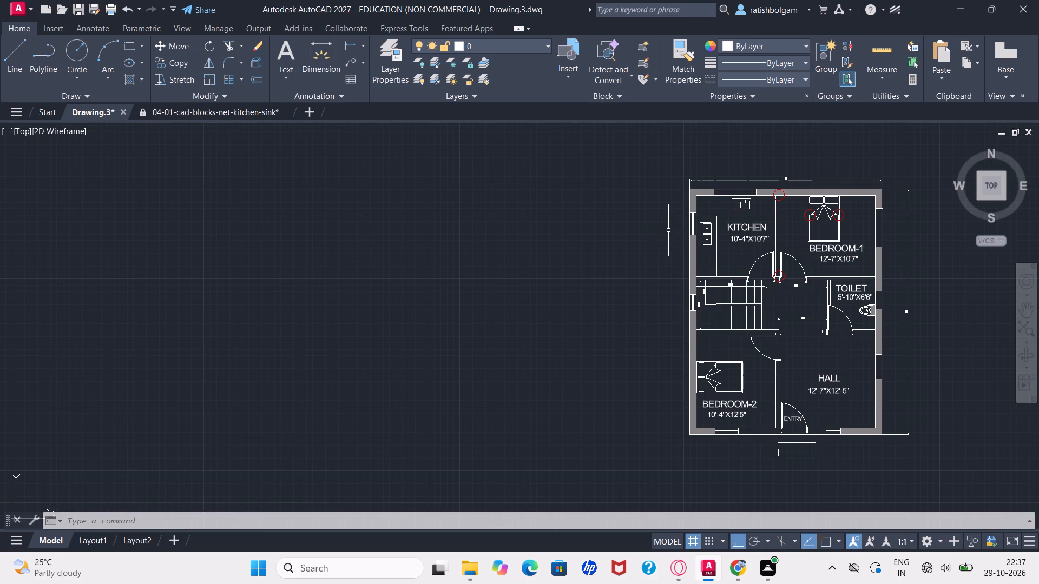
Examine the filled outer walls and the junction of the kitchen and Bedroom-1 partition with the outer wall.
key(p)
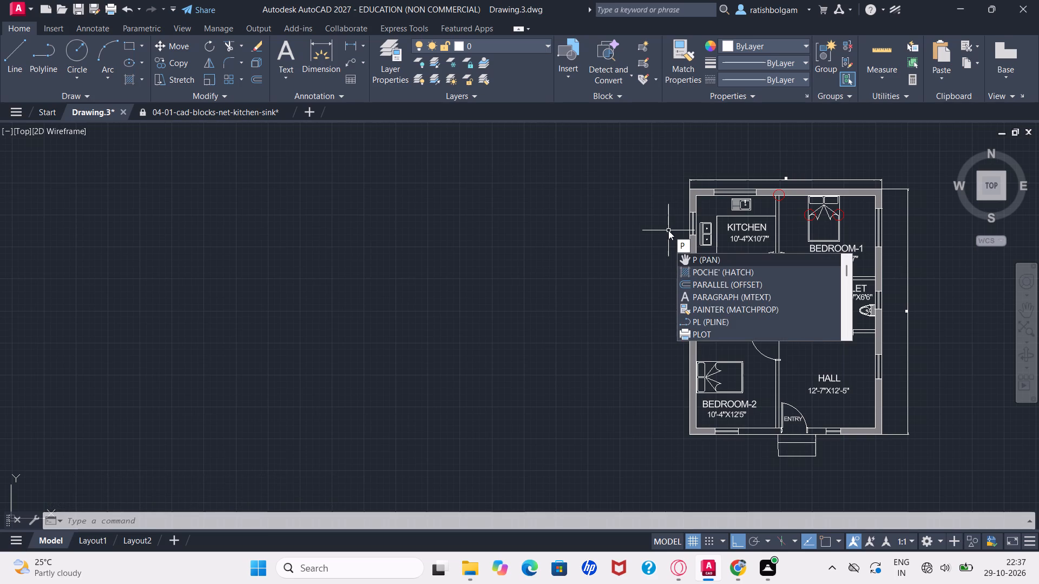
key(Return)
drag(728, 256, 509, 244)
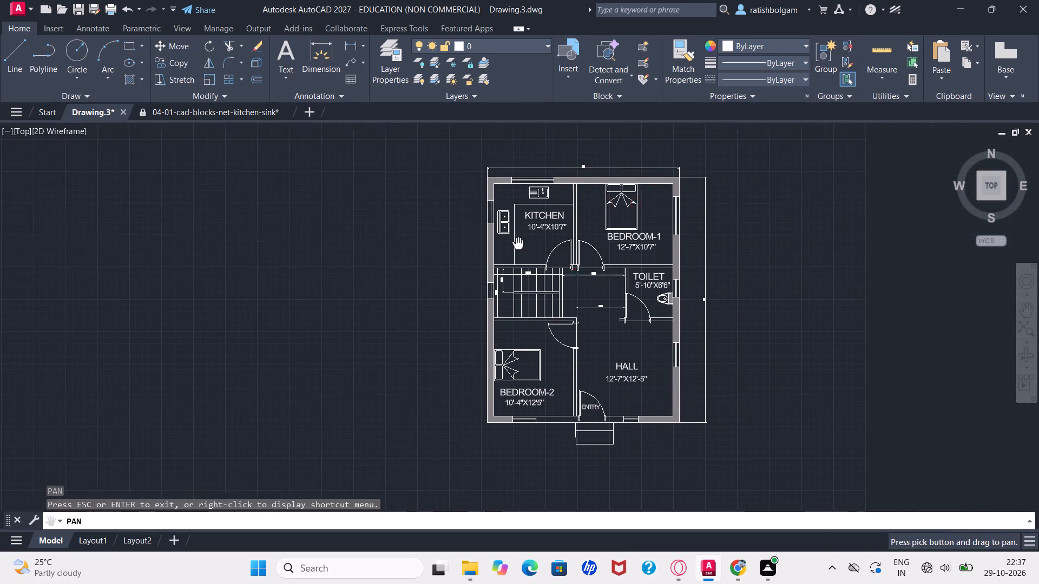
drag(509, 244, 502, 243)
ctrl+scroll(502, 243, up, 1)
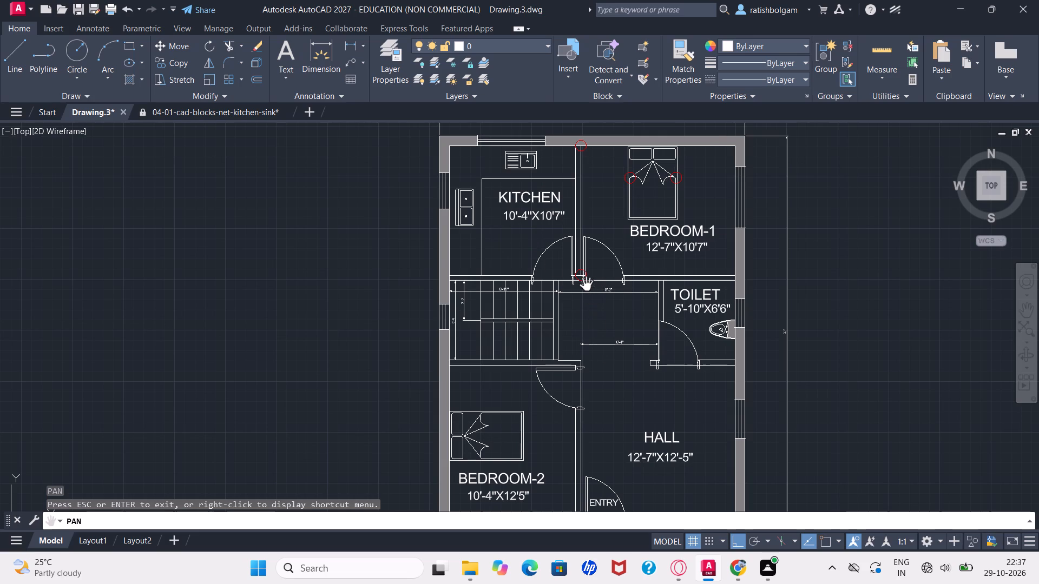
ctrl+scroll(587, 285, up, 2)
ctrl+scroll(587, 285, down, 2)
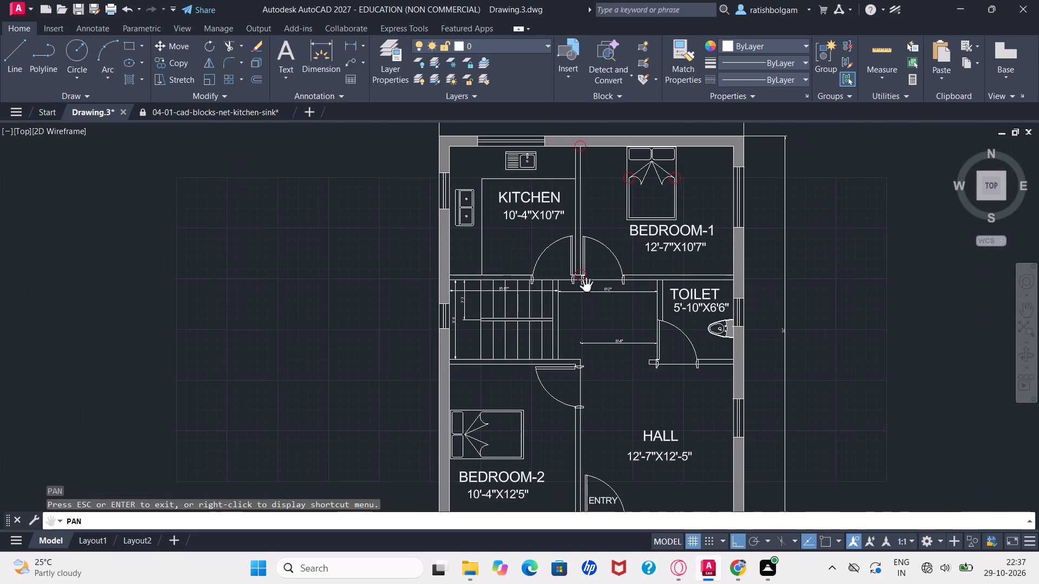
ctrl+scroll(587, 285, down, 1)
key(Escape)
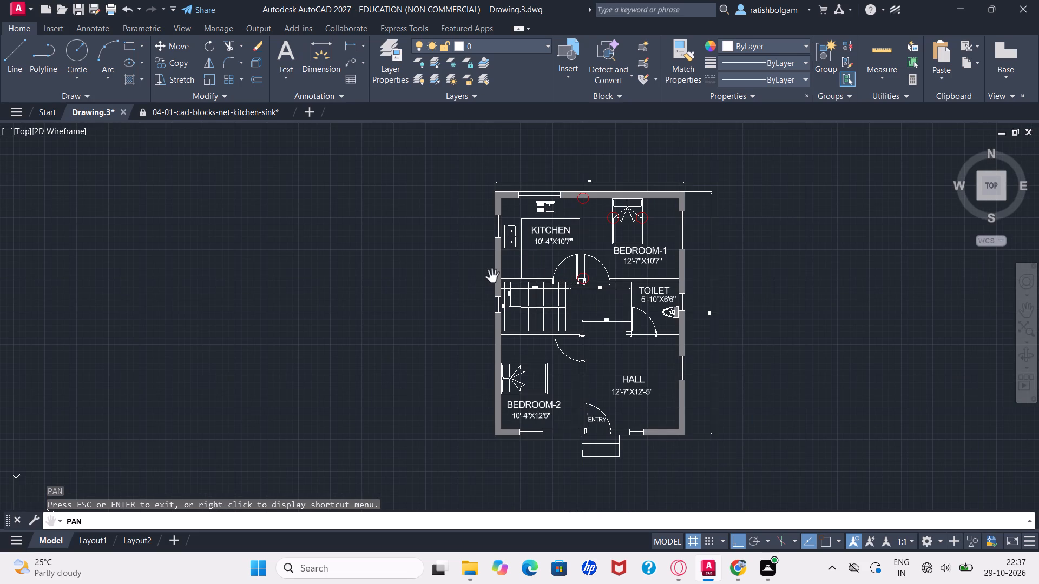
key(Escape)
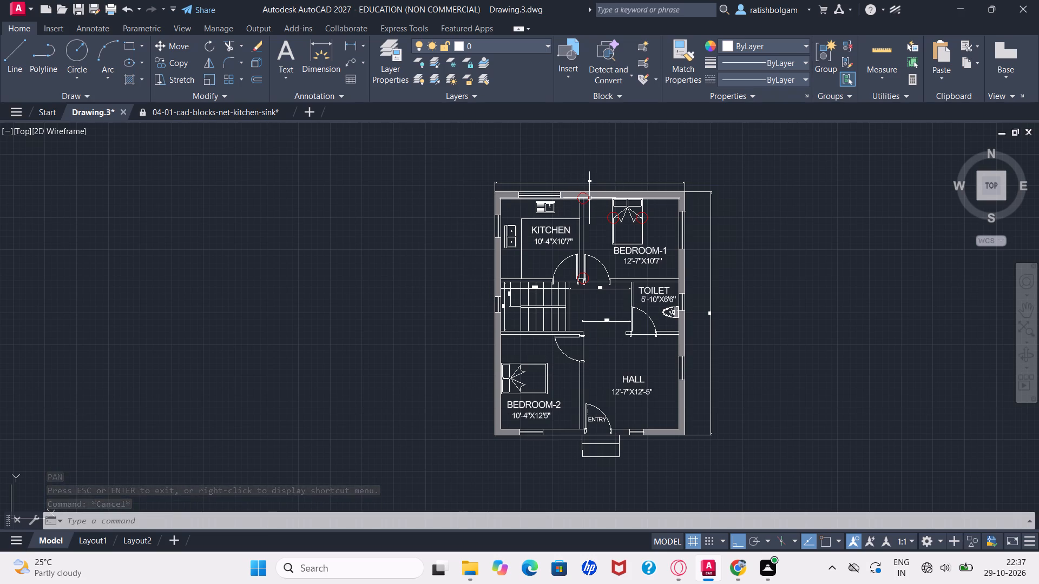
ctrl+scroll(589, 198, up, 7)
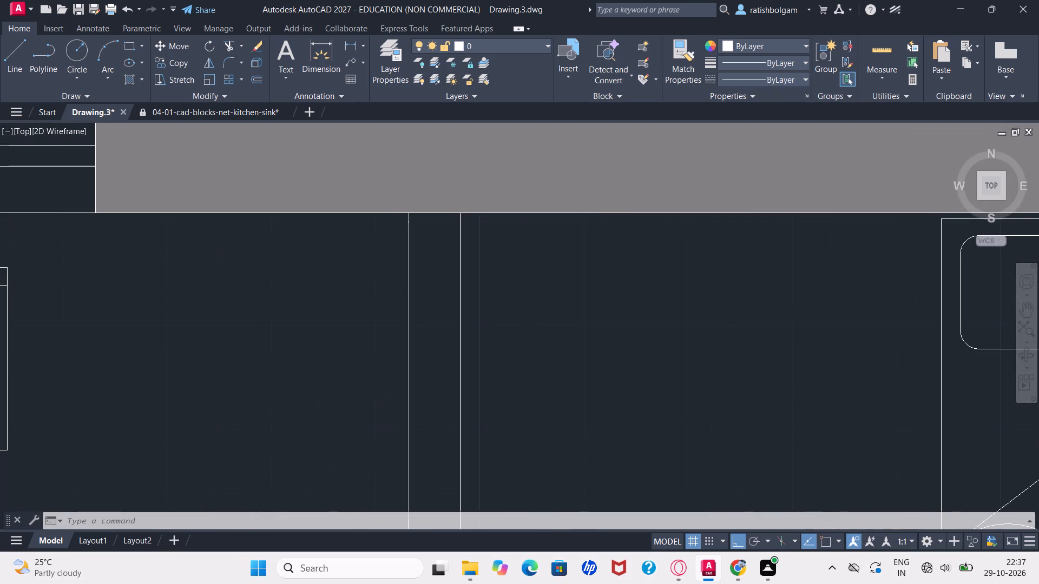
scroll(424, 220, left, 1)
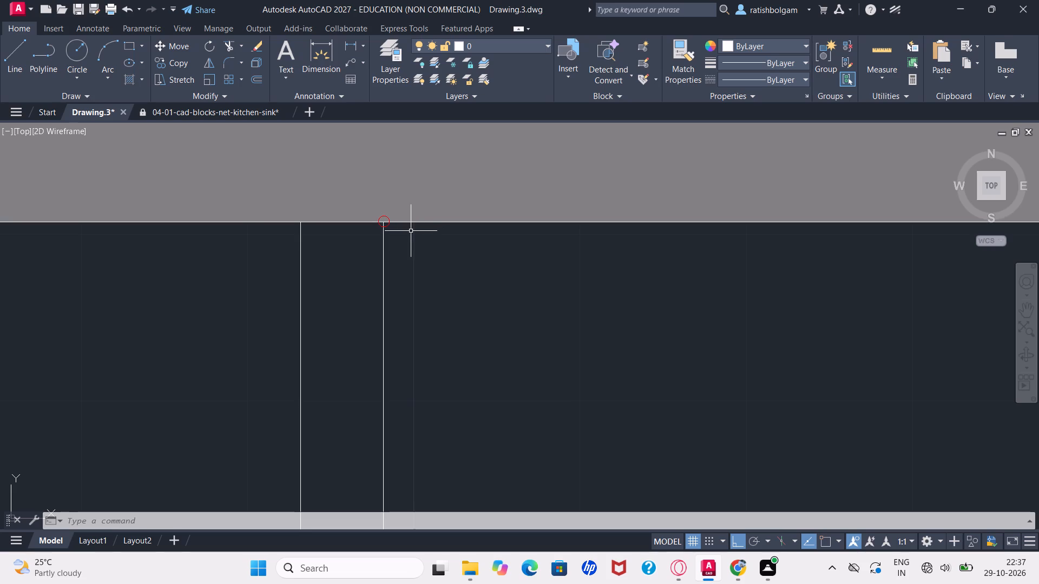
ctrl+scroll(410, 231, up, 3)
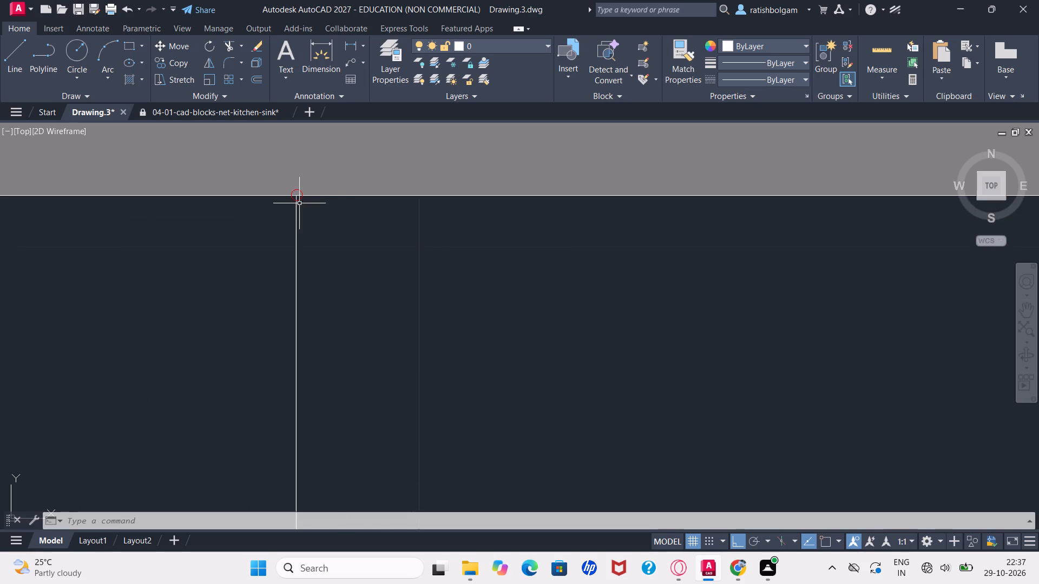
ctrl+scroll(299, 203, up, 4)
ctrl+scroll(299, 203, down, 2)
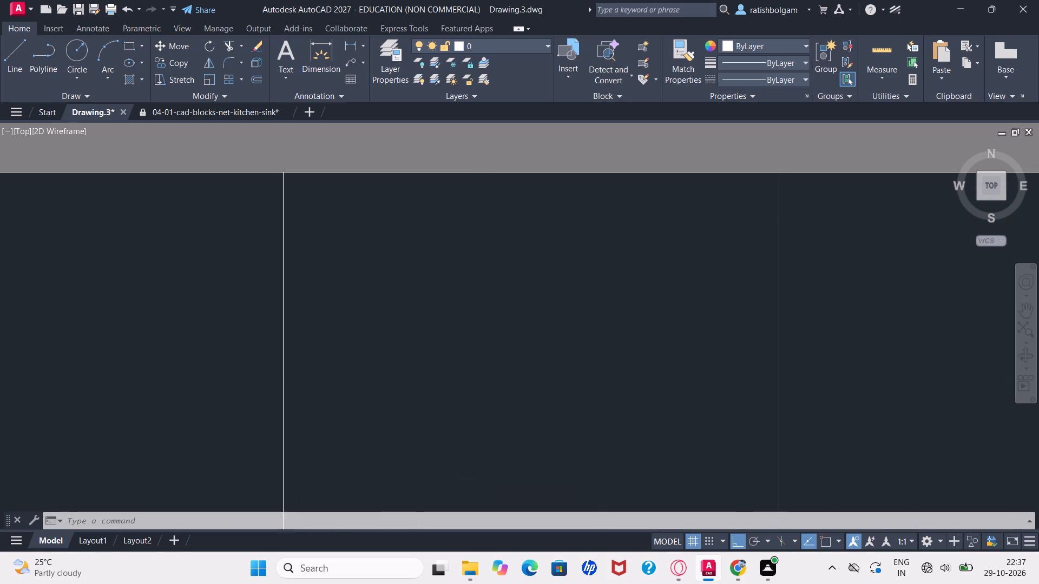
ctrl+scroll(299, 203, down, 15)
ctrl+scroll(299, 203, up, 3)
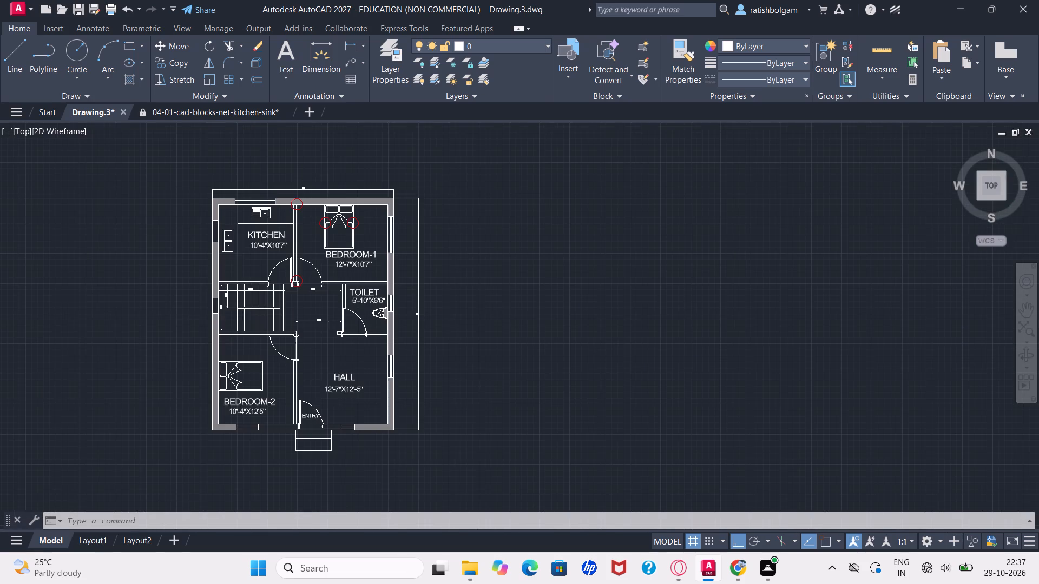
ctrl+scroll(299, 203, up, 1)
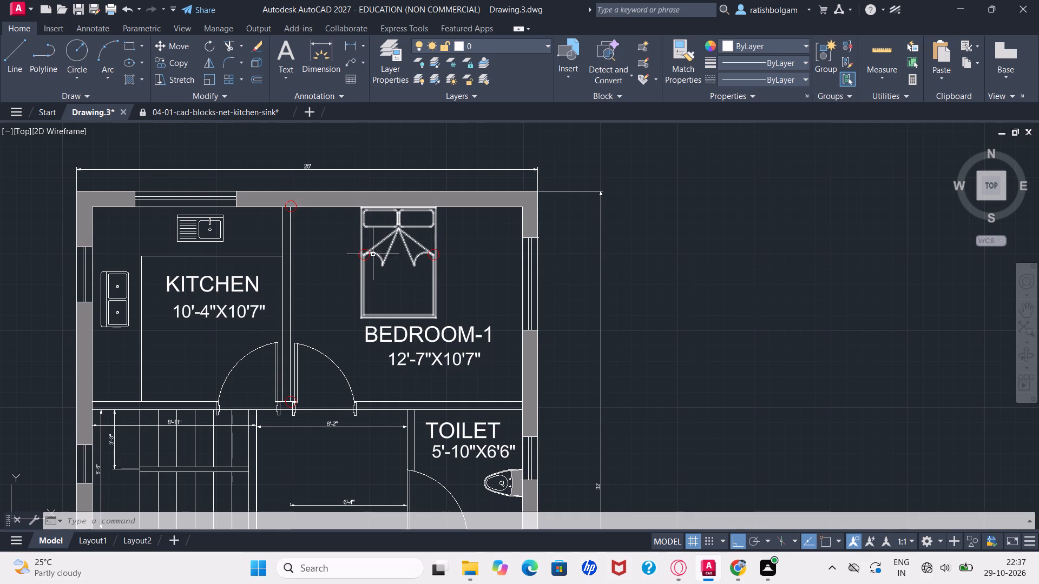
ctrl+scroll(323, 319, down, 2)
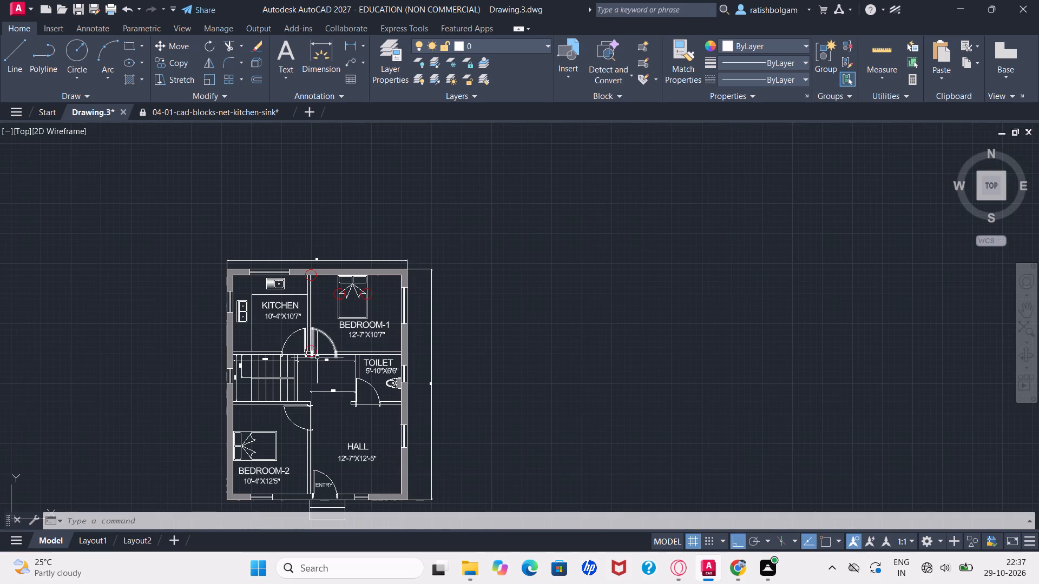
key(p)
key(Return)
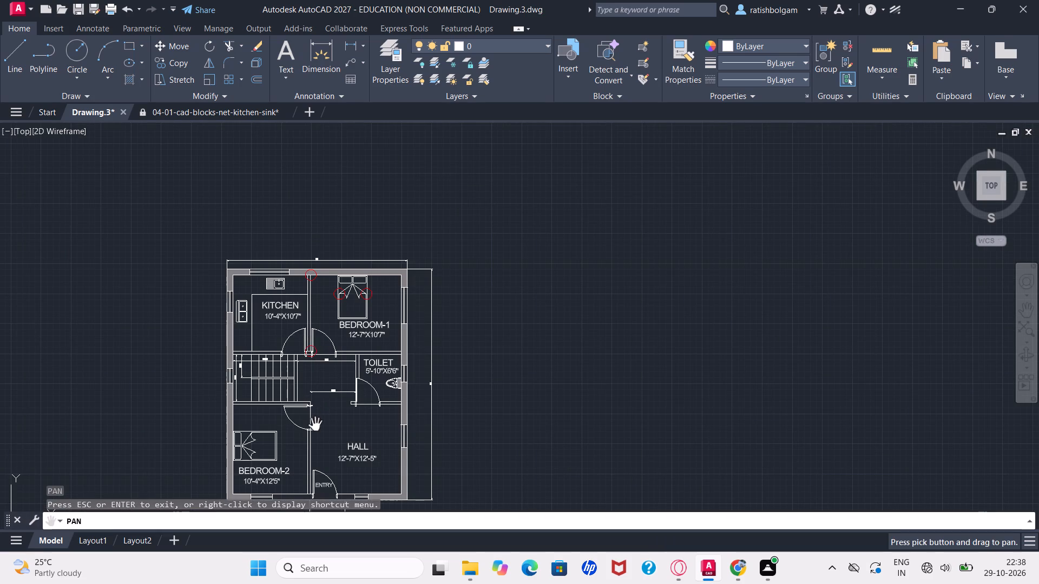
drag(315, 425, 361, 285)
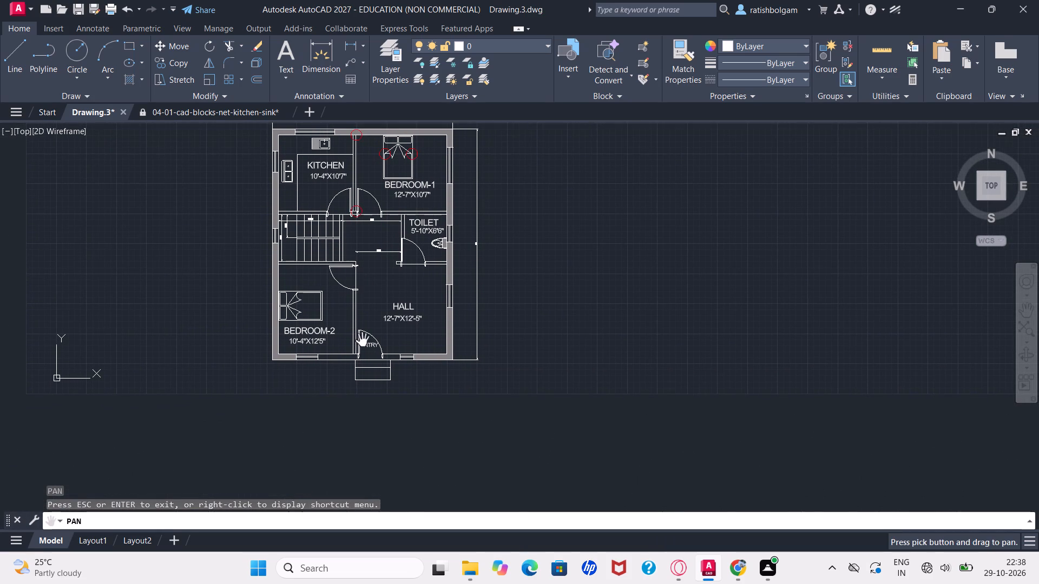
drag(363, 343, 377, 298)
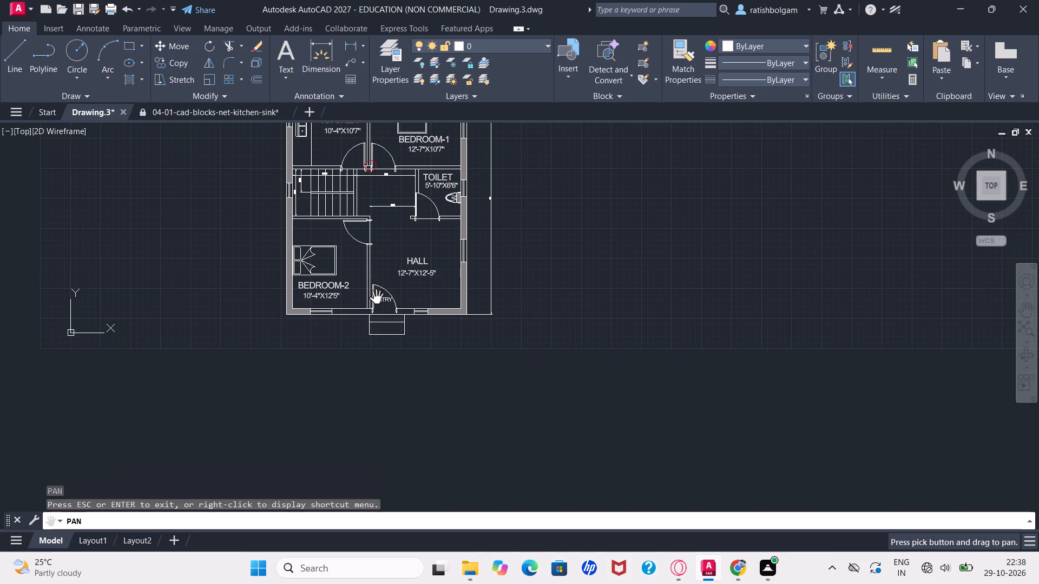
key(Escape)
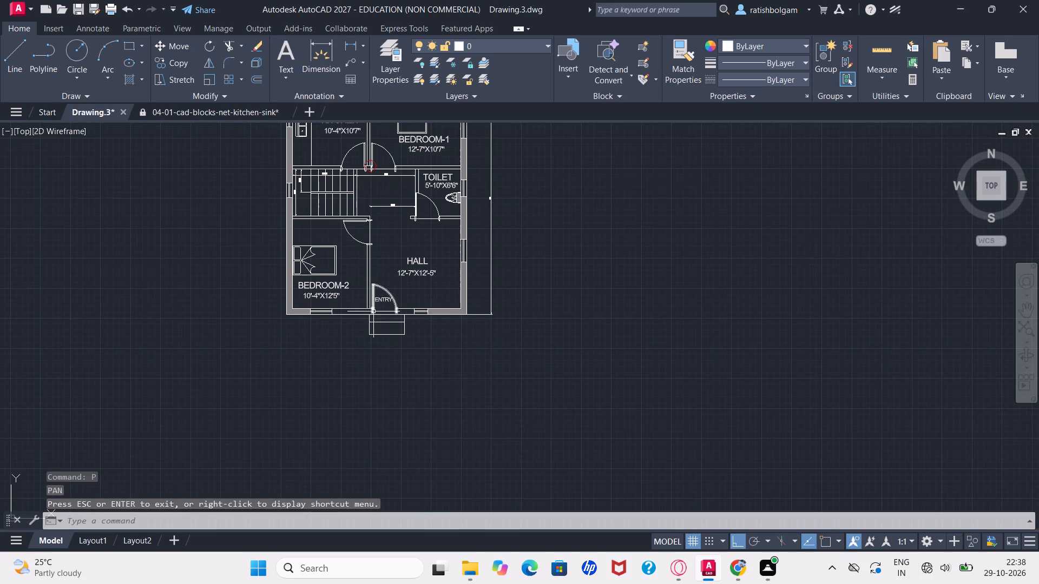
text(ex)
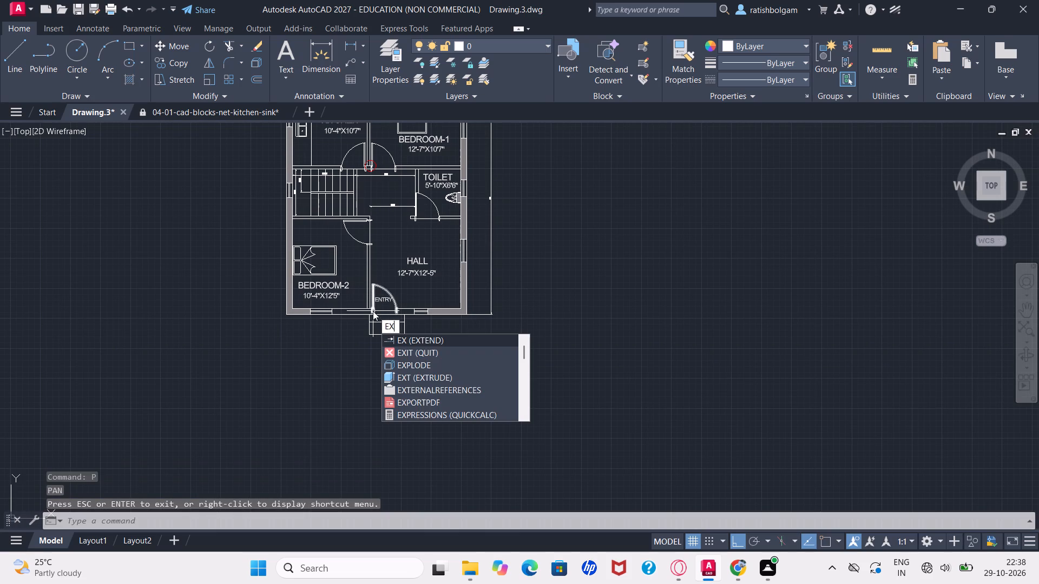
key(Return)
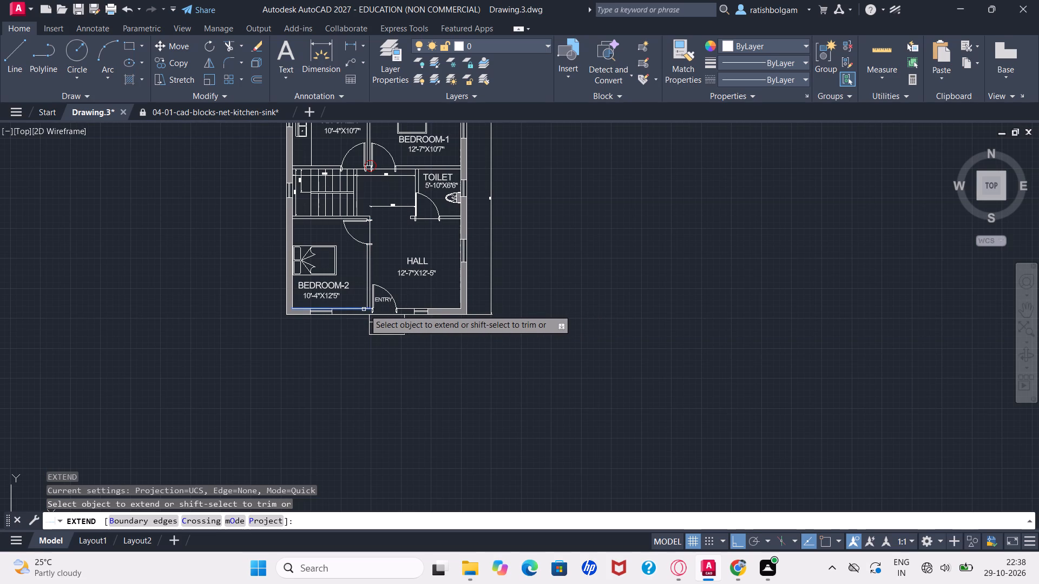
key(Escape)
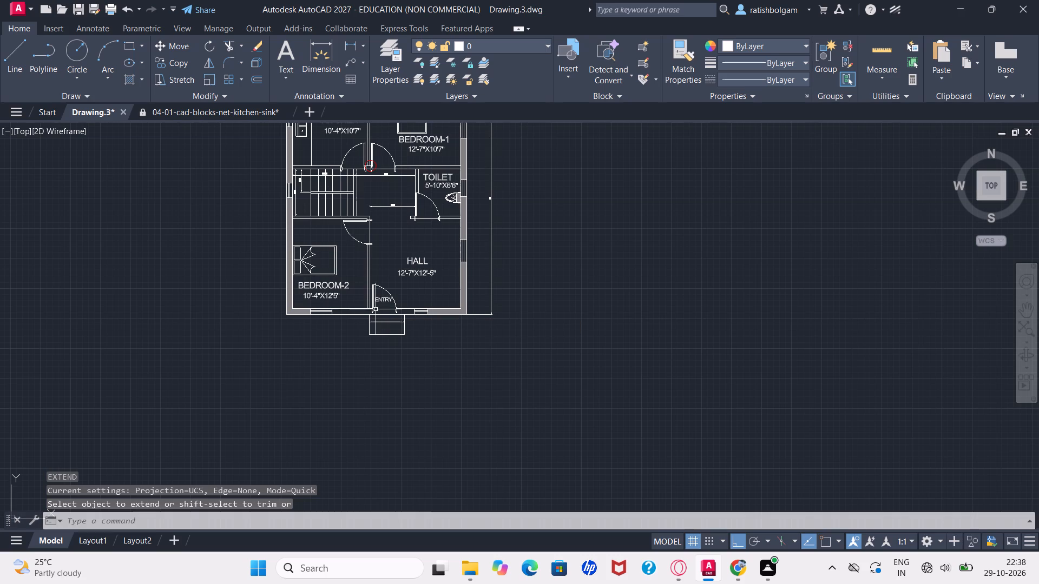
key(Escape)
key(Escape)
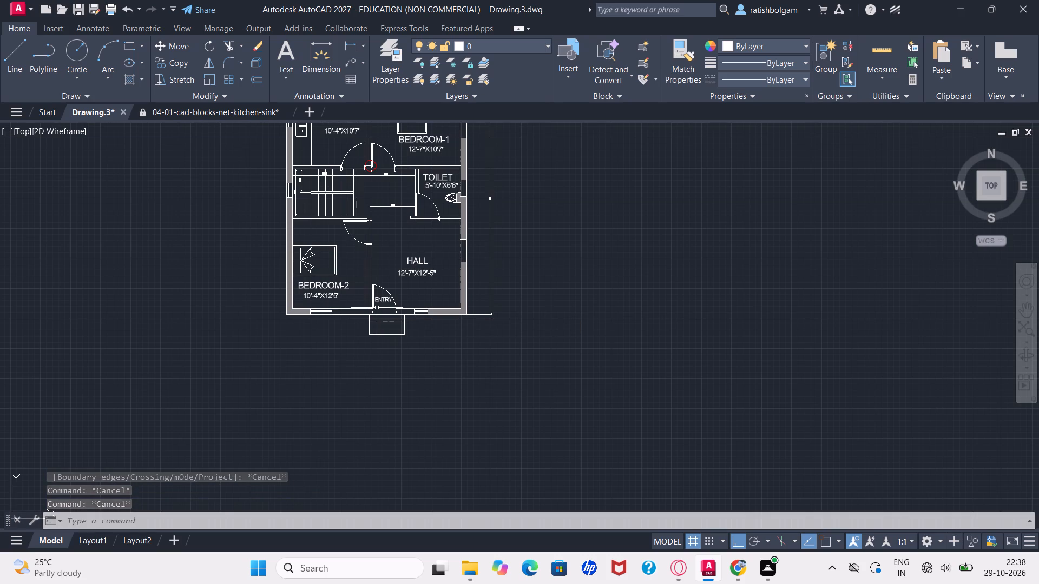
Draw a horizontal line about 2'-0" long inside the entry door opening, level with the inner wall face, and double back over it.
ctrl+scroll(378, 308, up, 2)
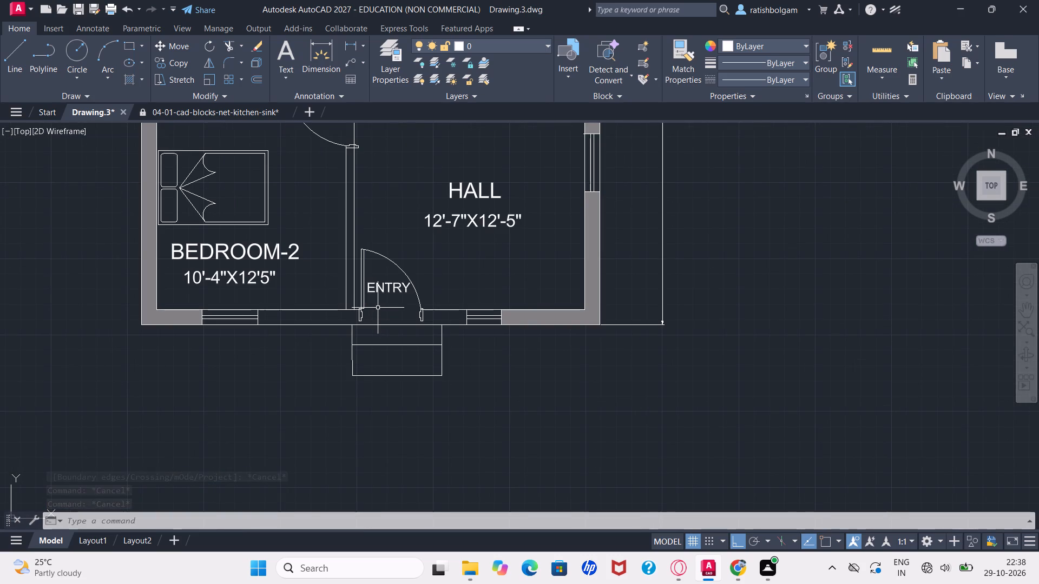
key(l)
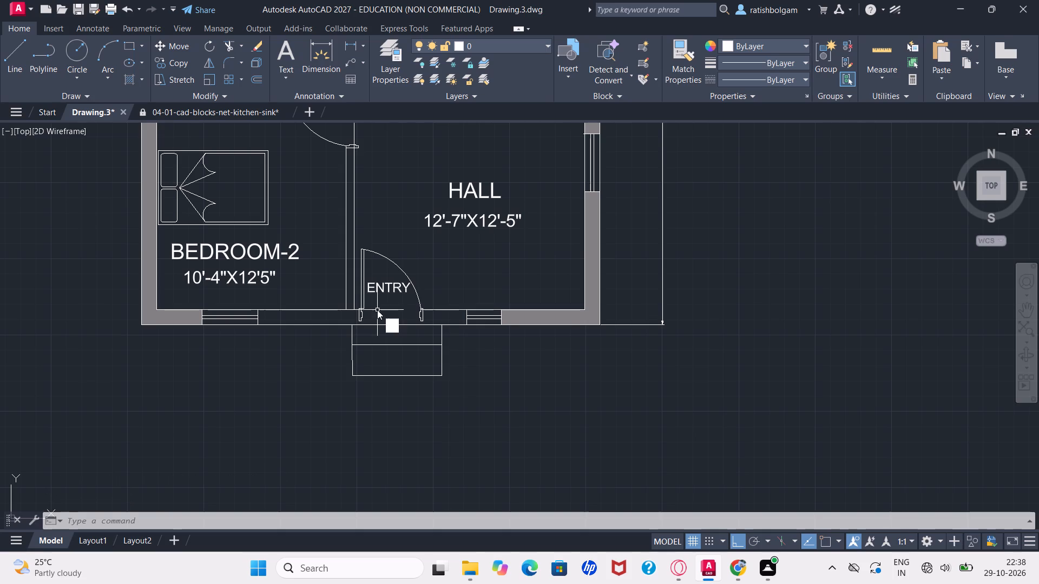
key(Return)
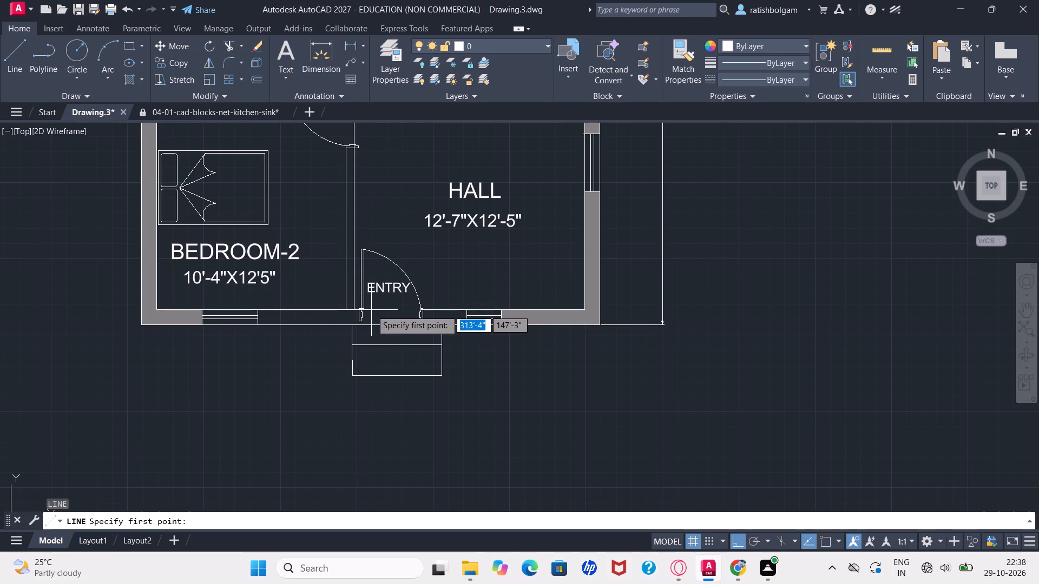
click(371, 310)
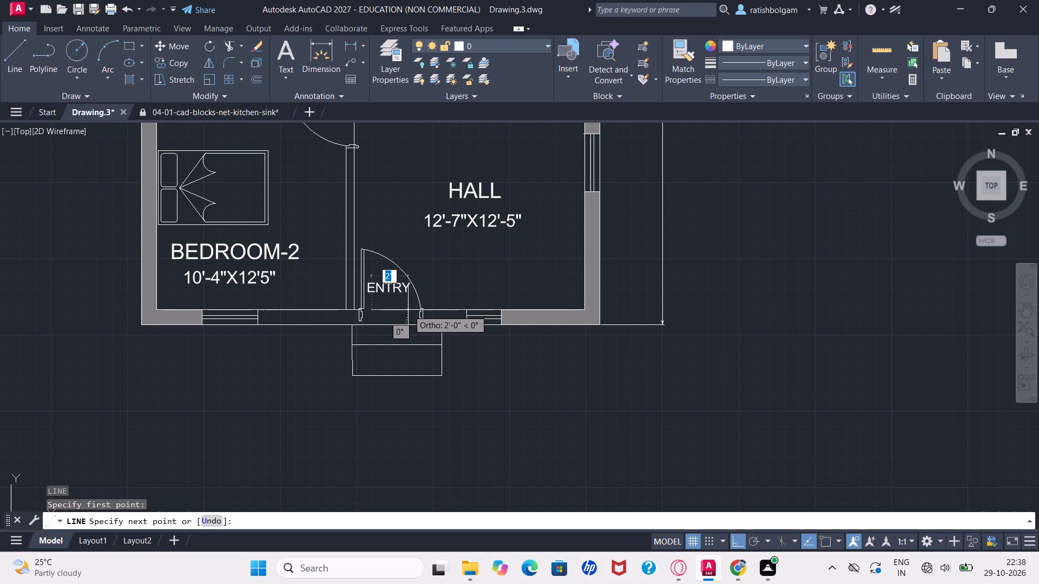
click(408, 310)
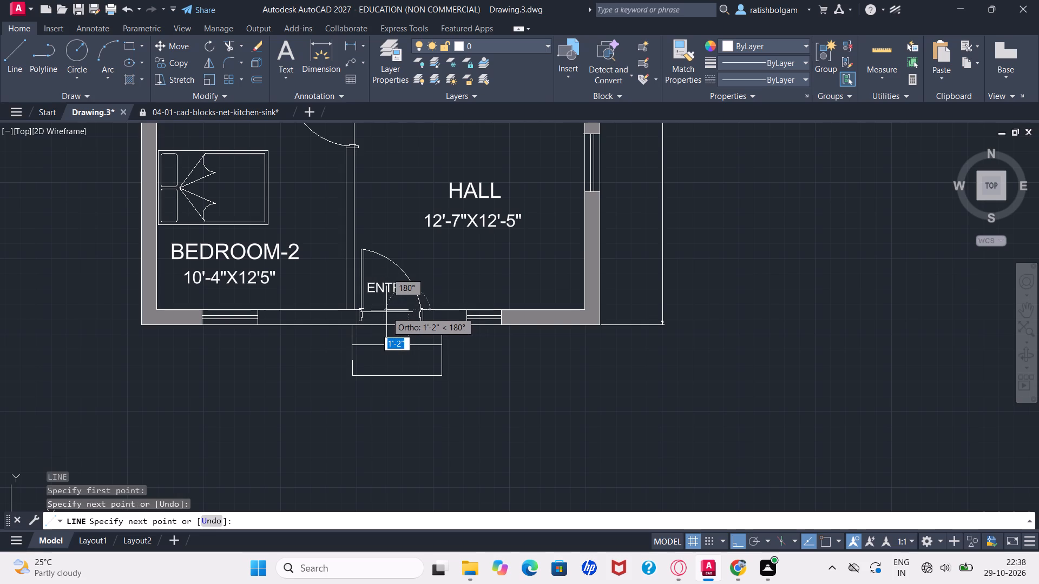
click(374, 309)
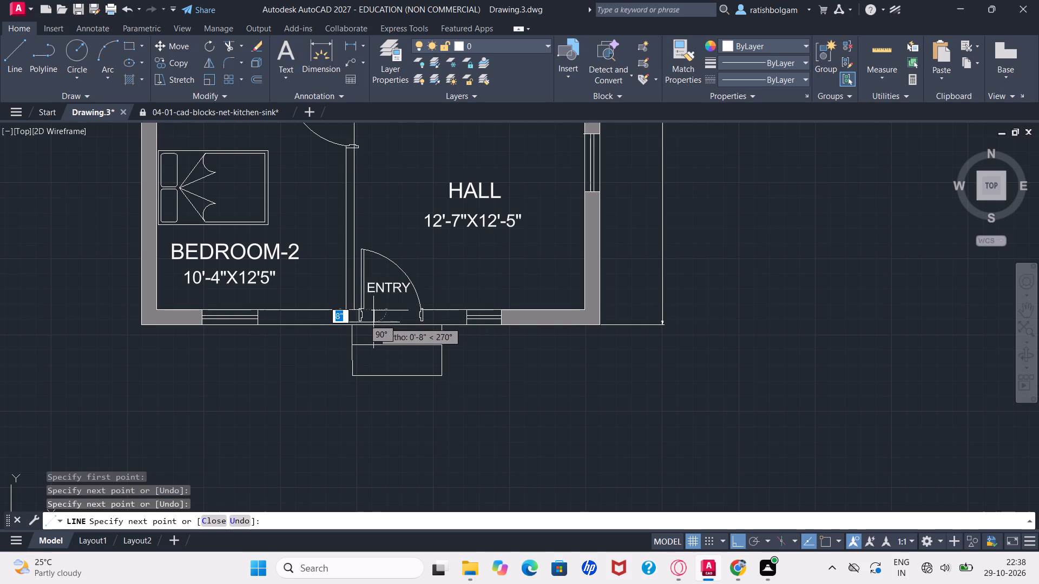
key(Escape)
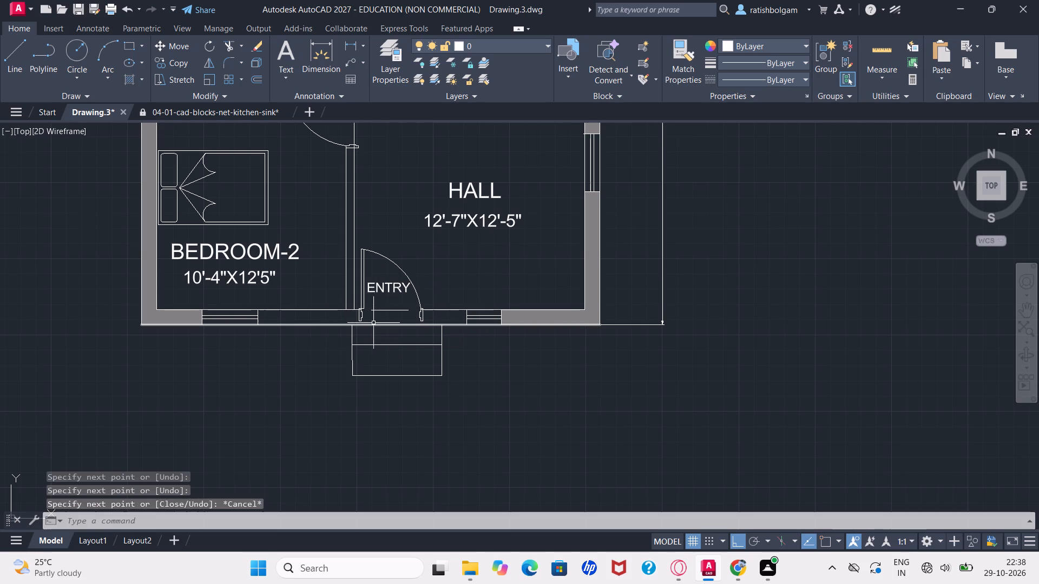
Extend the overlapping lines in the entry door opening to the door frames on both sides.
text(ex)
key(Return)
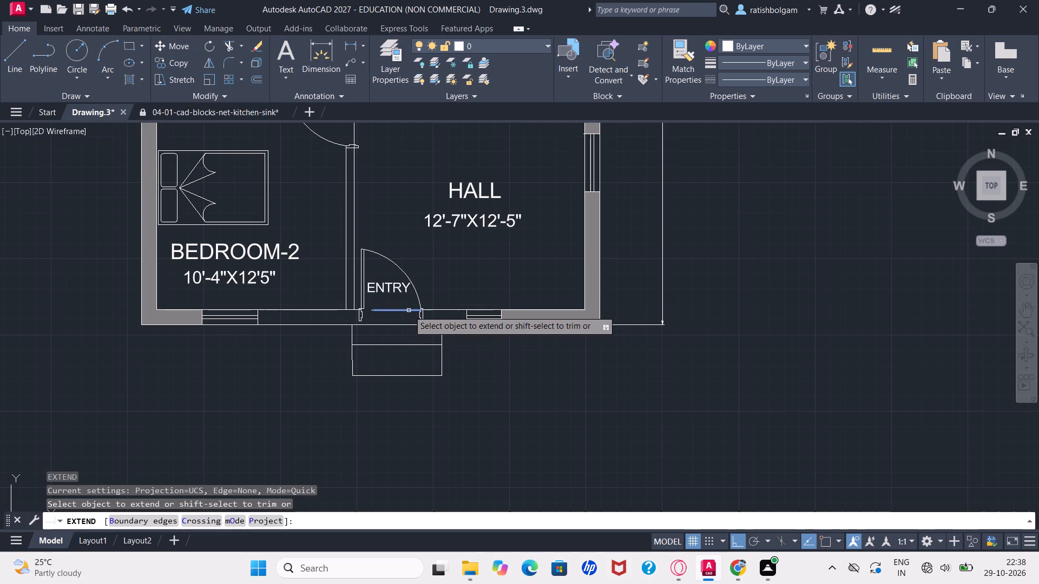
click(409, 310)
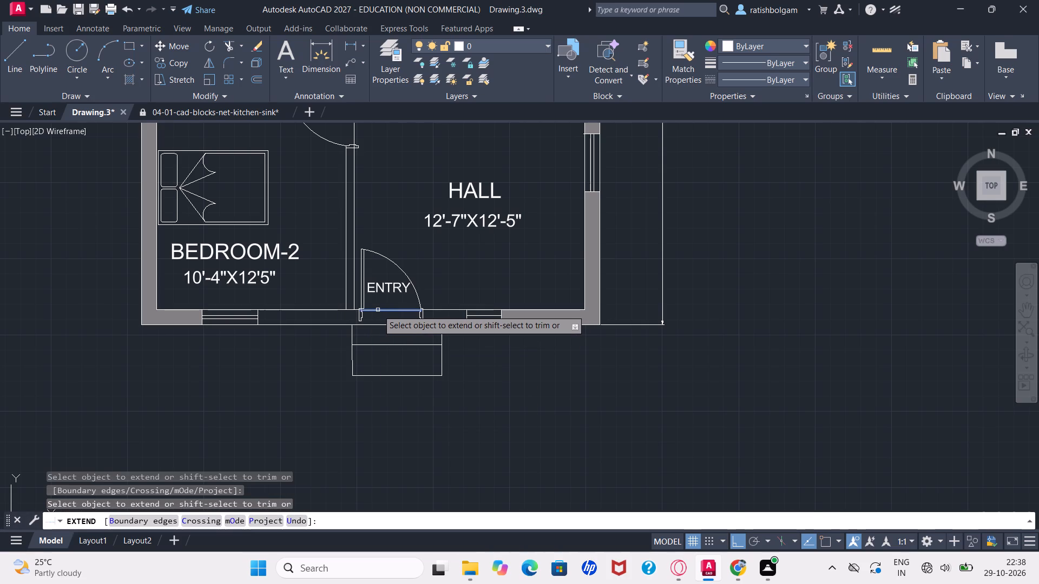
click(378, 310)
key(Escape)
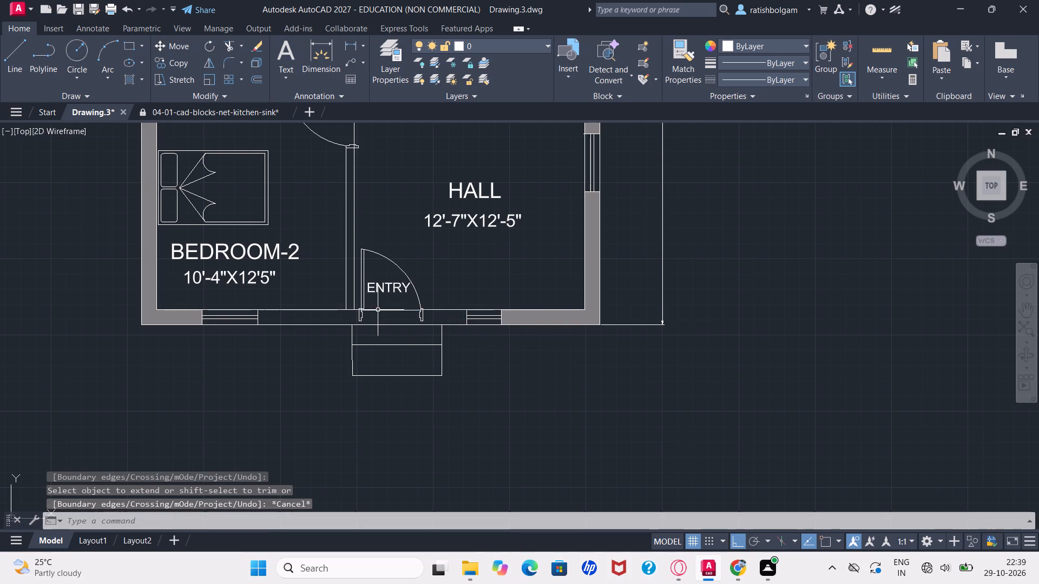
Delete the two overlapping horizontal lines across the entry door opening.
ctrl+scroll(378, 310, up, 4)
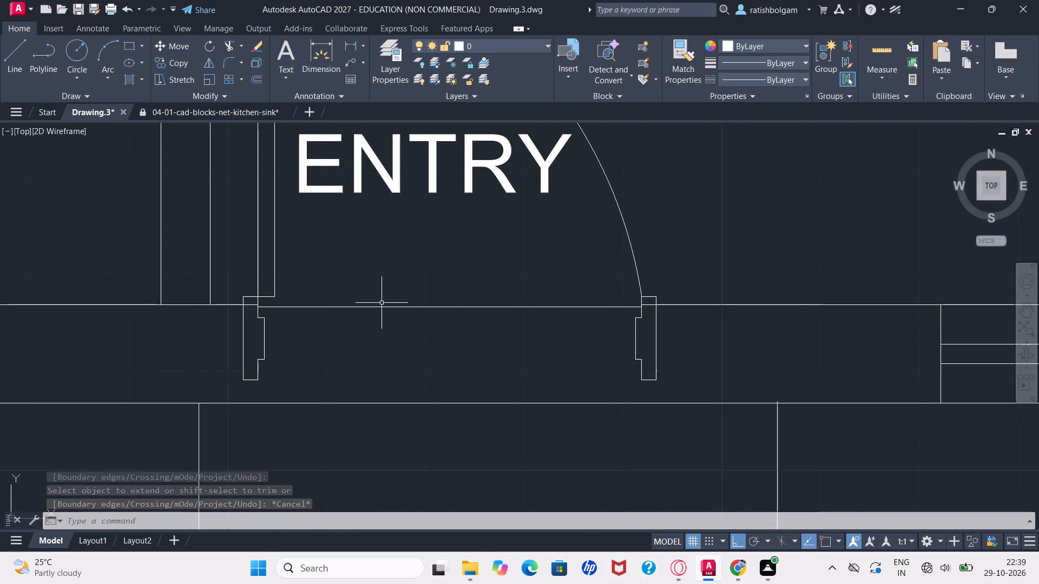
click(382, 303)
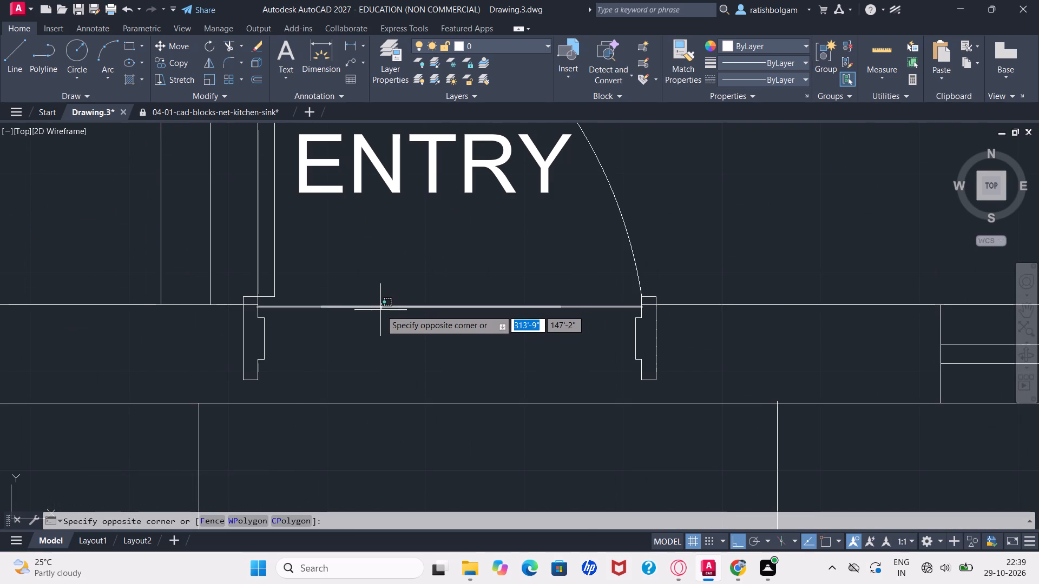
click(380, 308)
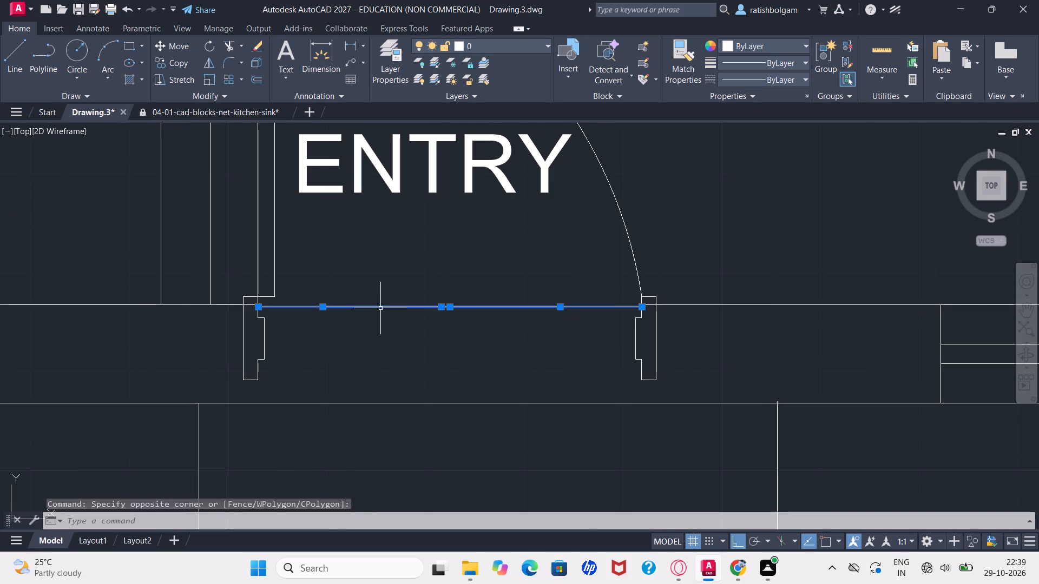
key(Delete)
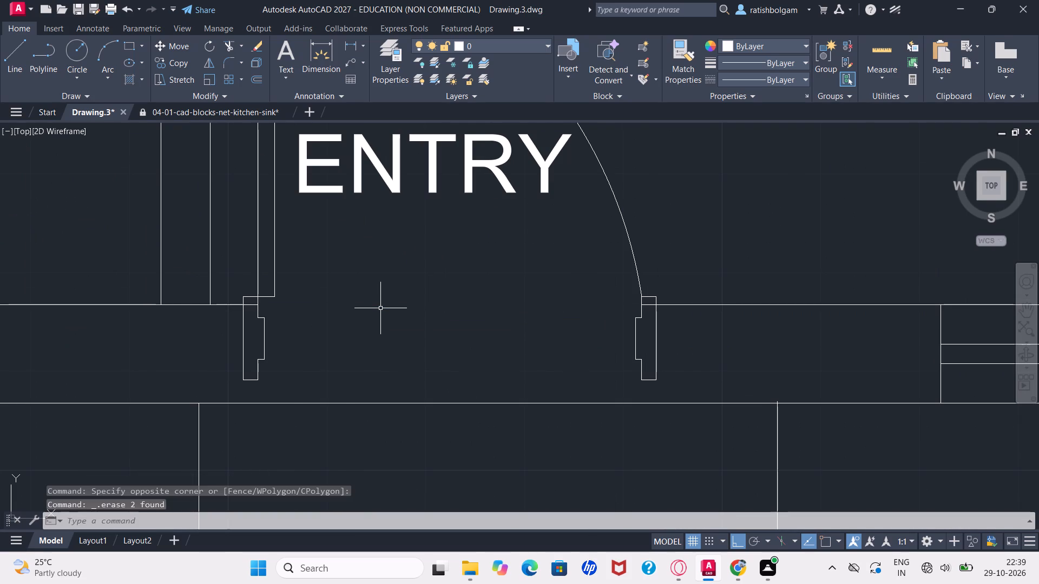
With object snap on, draw a 3'-3" horizontal line across the entry door opening between the two door frames, level with the inner wall face.
key(Escape)
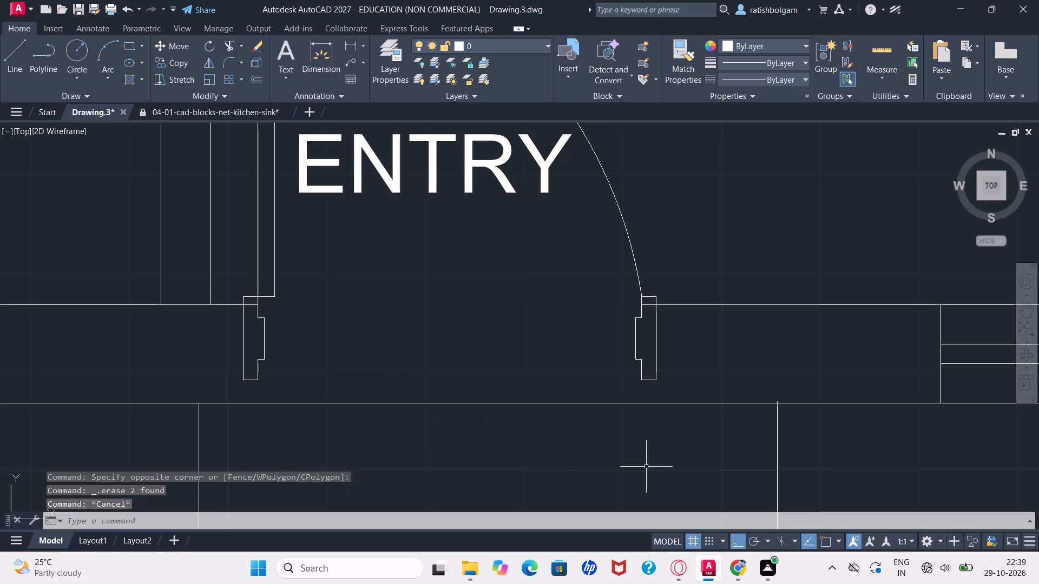
click(824, 542)
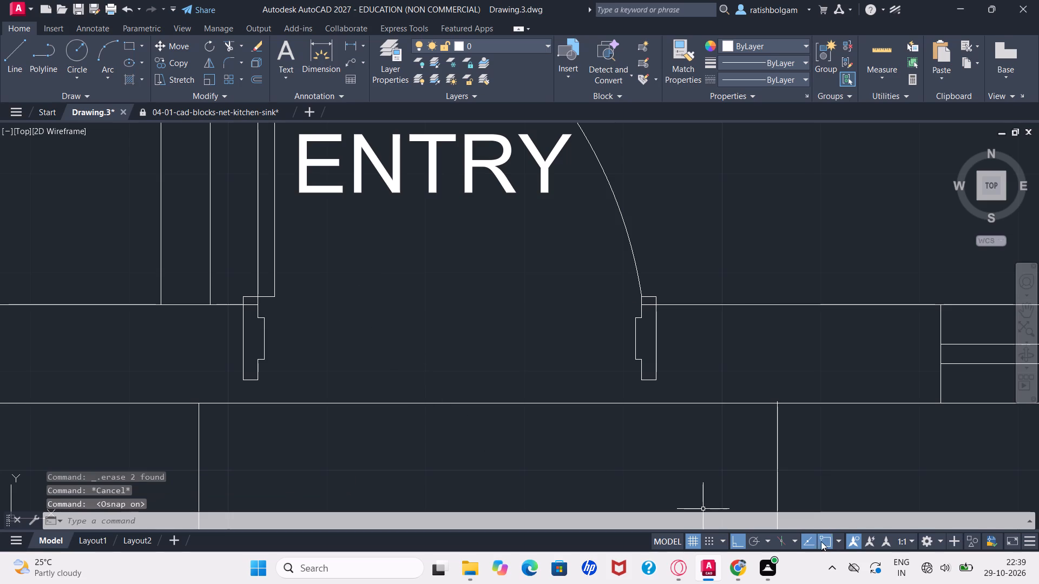
key(l)
key(Return)
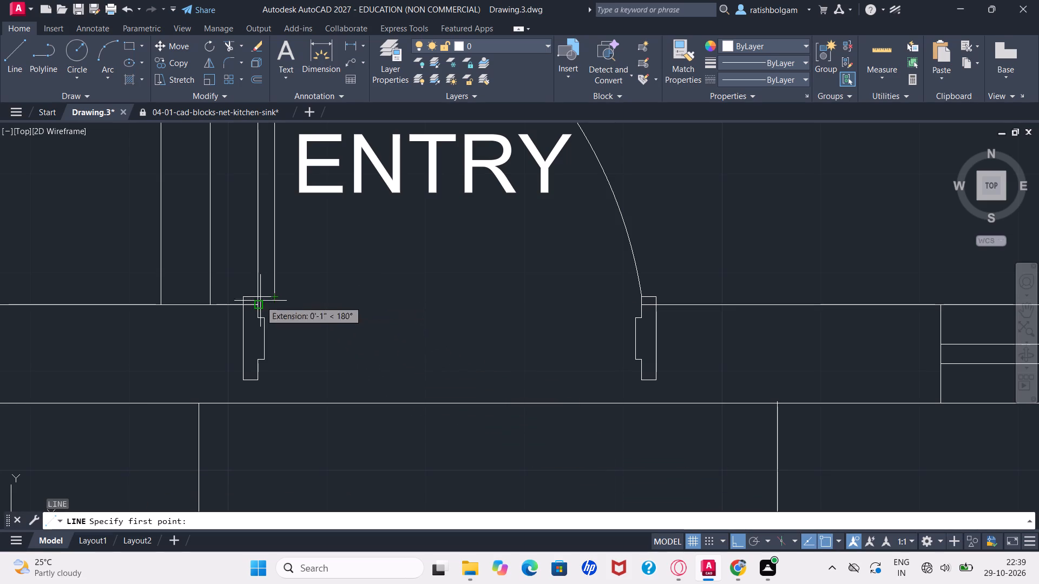
drag(256, 302, 390, 290)
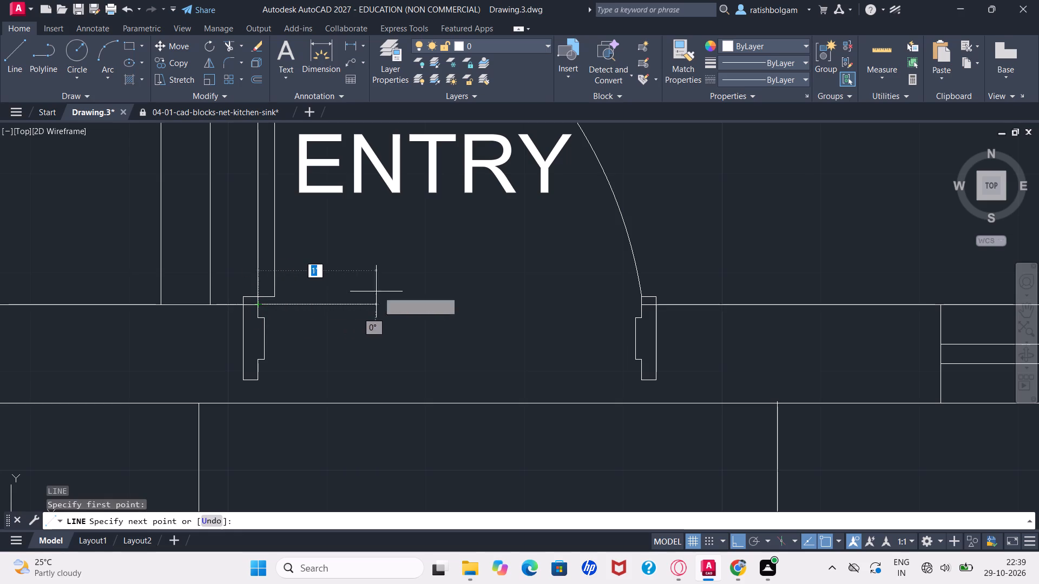
drag(390, 290, 499, 293)
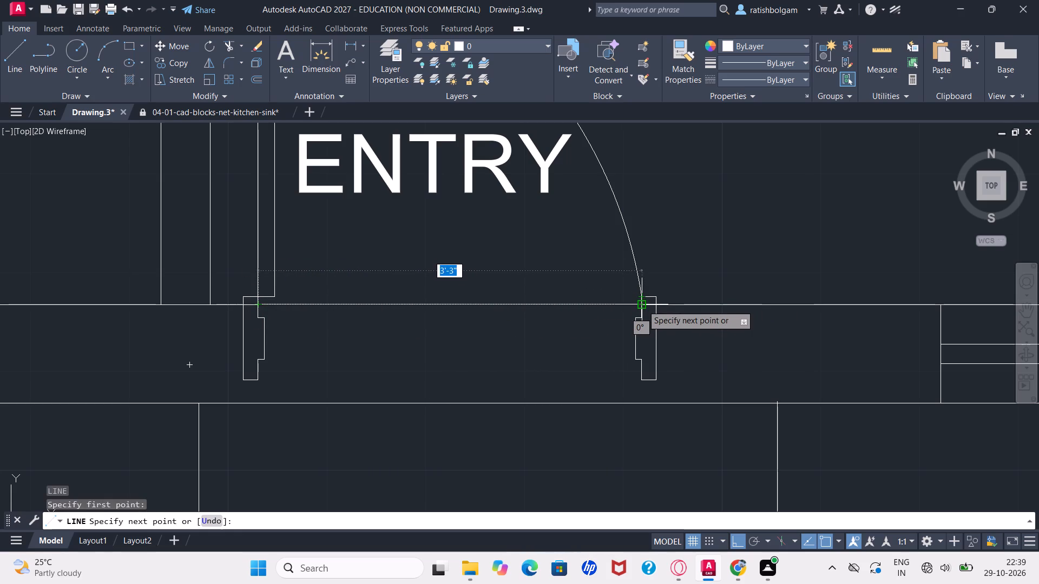
click(642, 305)
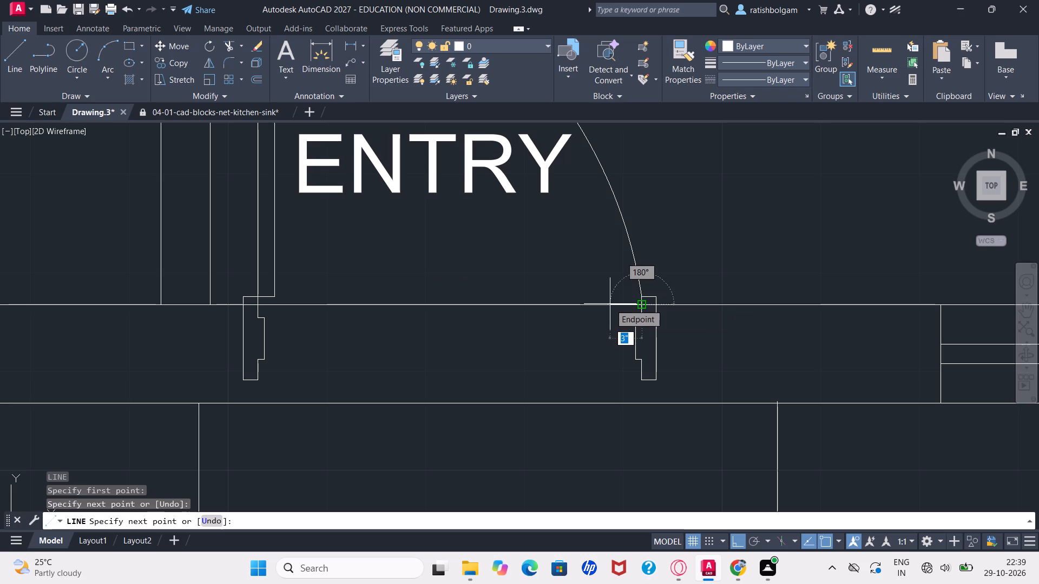
key(Escape)
key(Escape)
Fill the front outer wall between the Bedroom-2 and hall windows, including the entry opening, with solid hatch in colour 8.
ctrl+scroll(610, 304, down, 4)
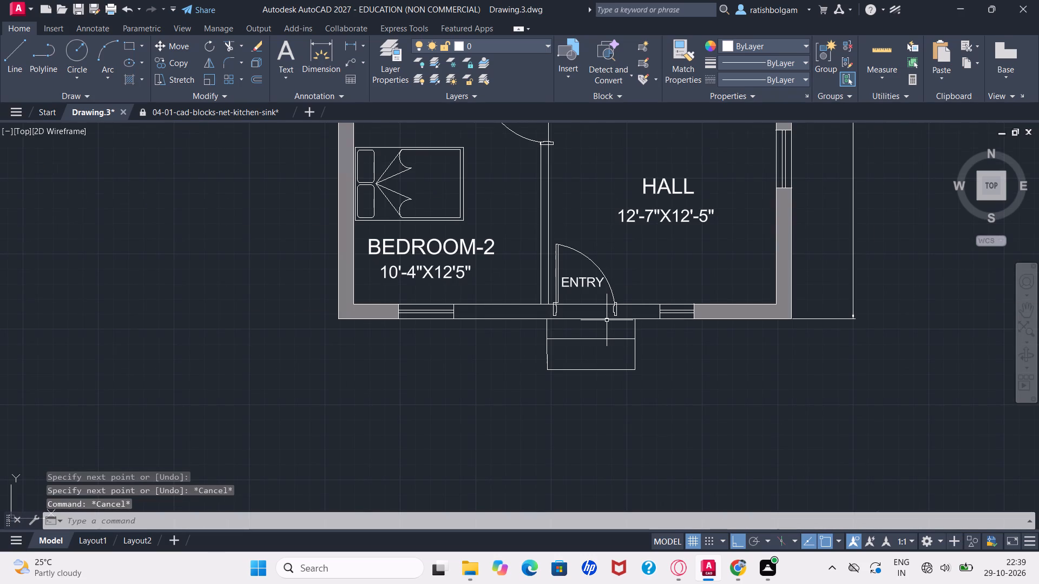
key(h)
key(Return)
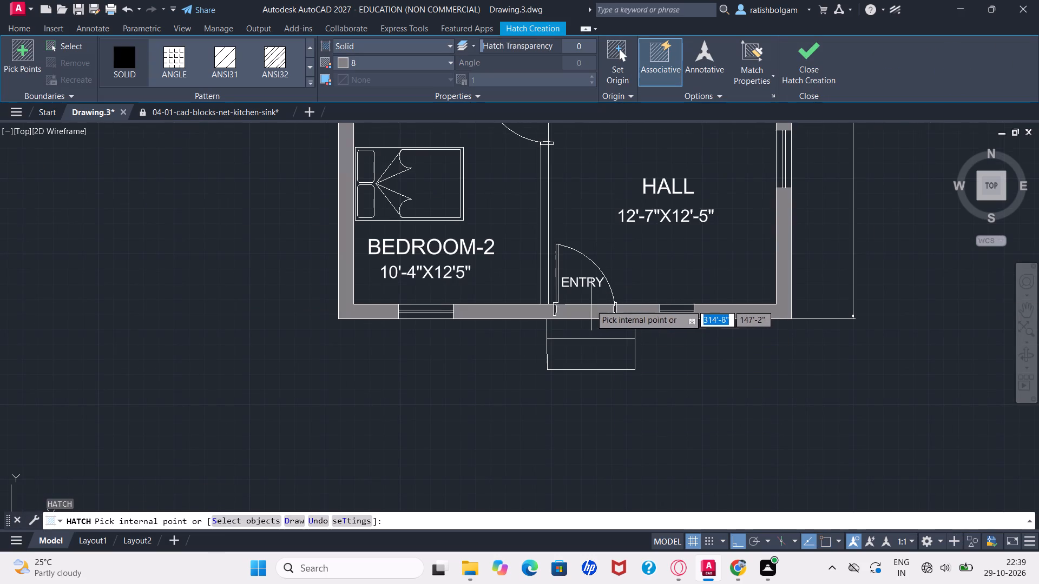
click(558, 312)
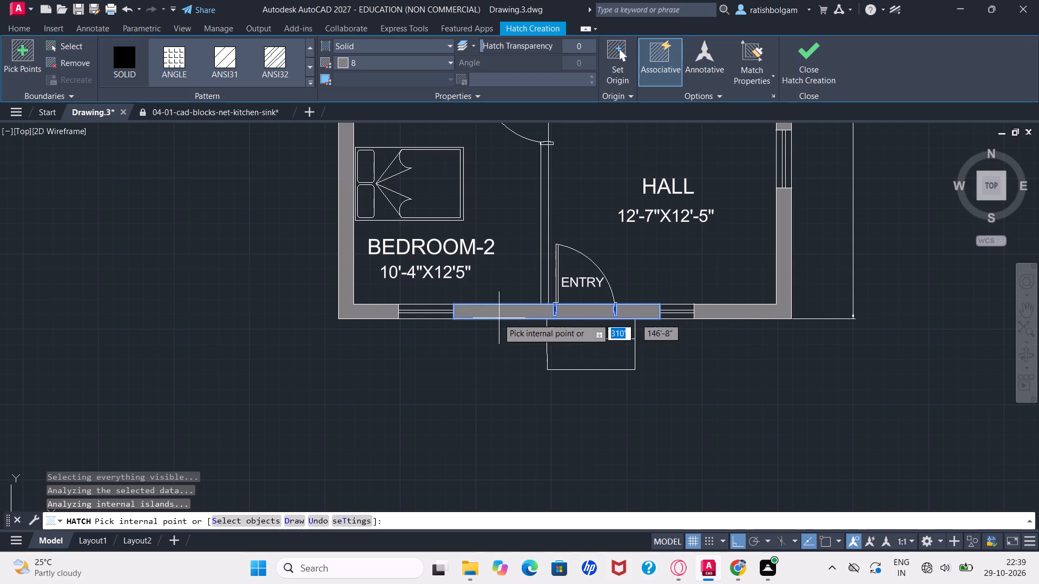
click(461, 368)
key(Return)
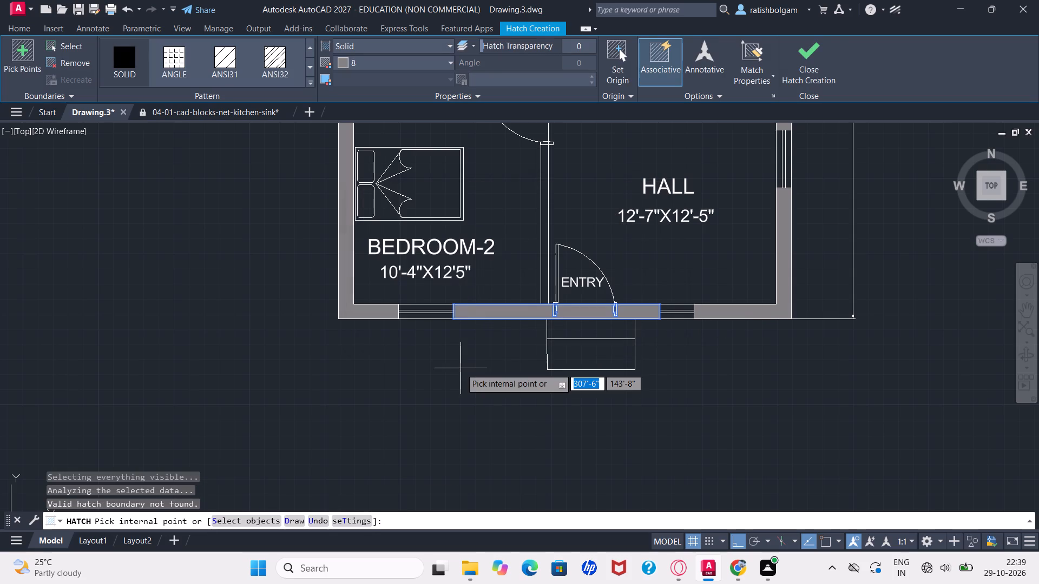
key(Return)
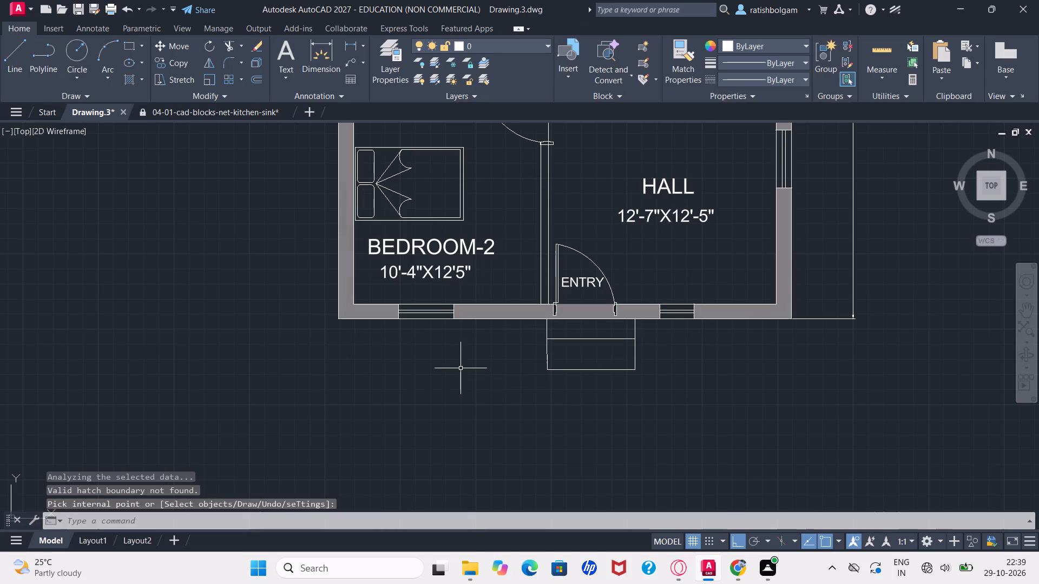
Apply solid hatch in colour 8 to the Bedroom-2 and hall partition, the Bedroom-2 and staircase wall, and the kitchen and staircase wall.
ctrl+scroll(493, 350, down, 2)
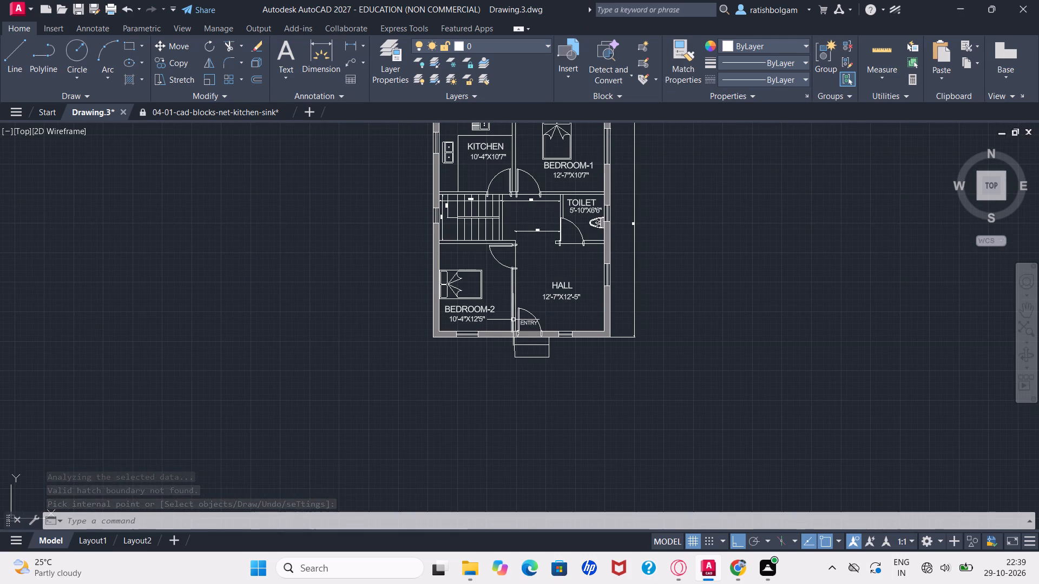
ctrl+scroll(515, 307, up, 1)
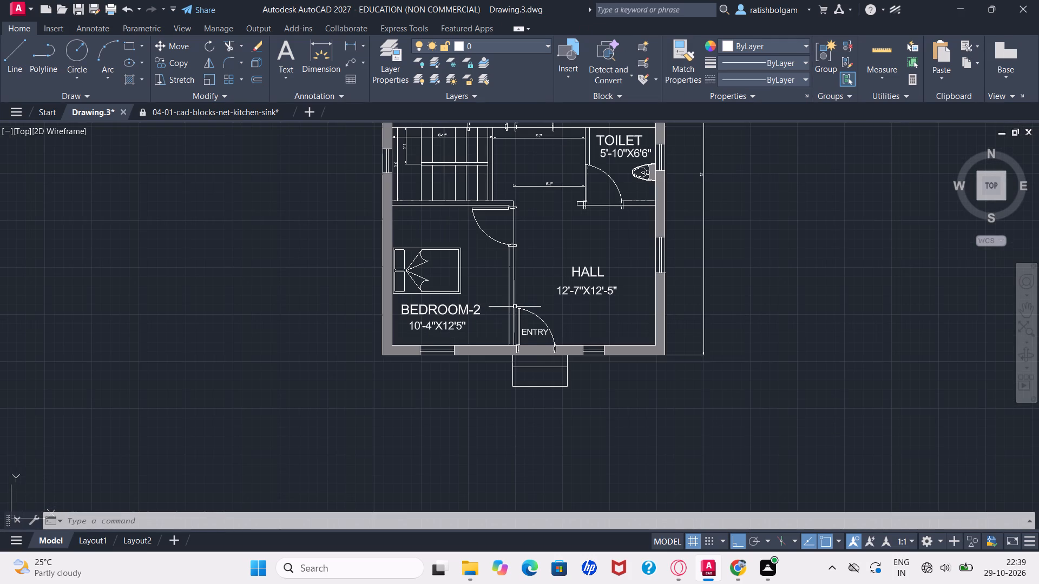
key(h)
key(Return)
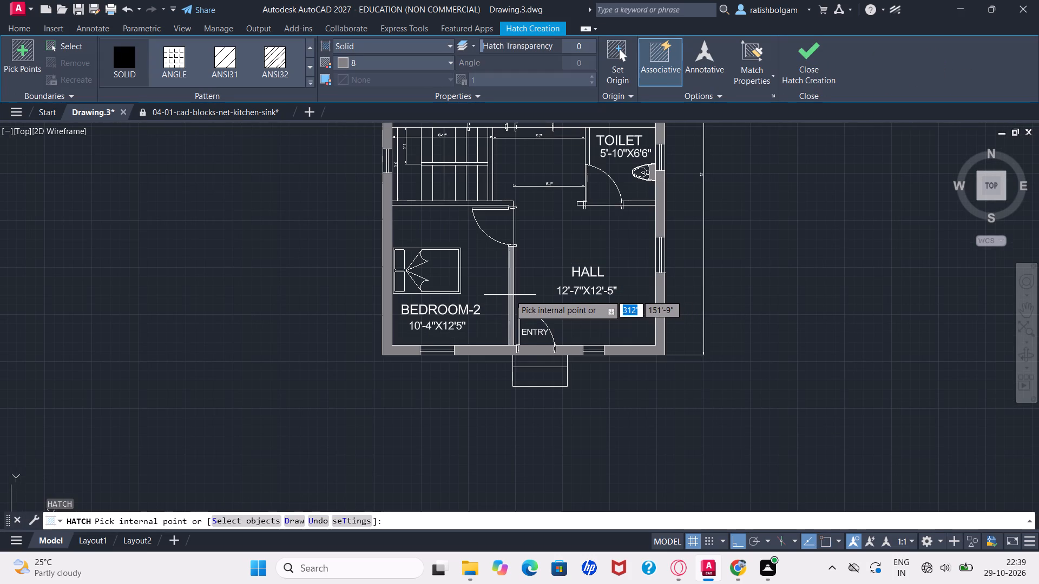
click(510, 295)
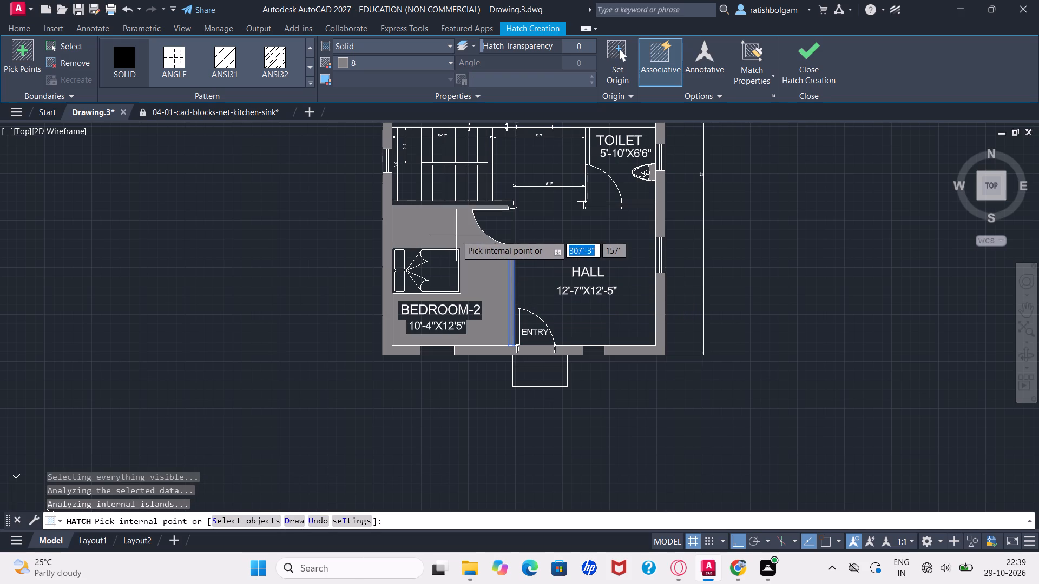
click(442, 203)
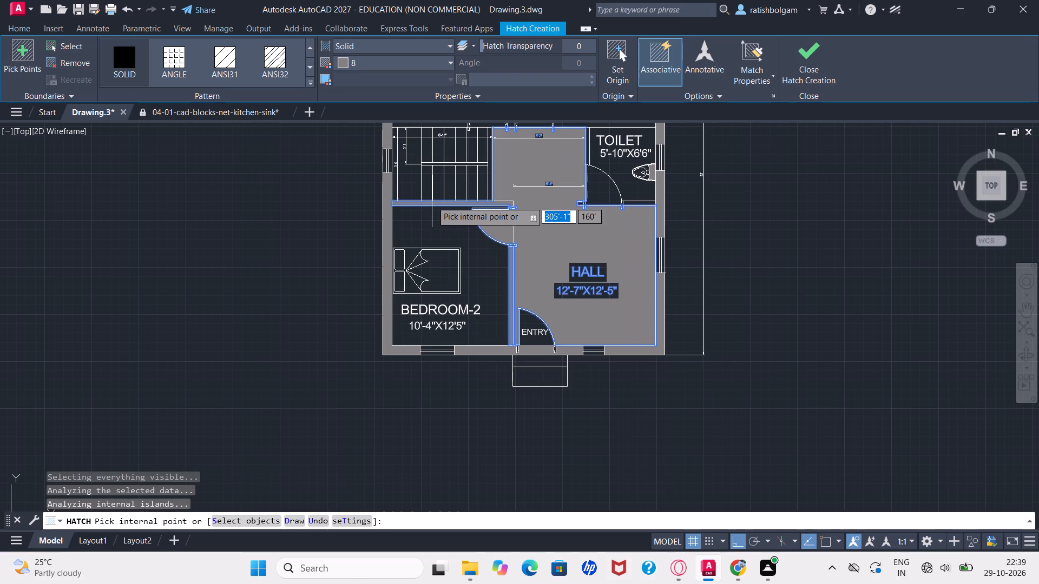
click(432, 201)
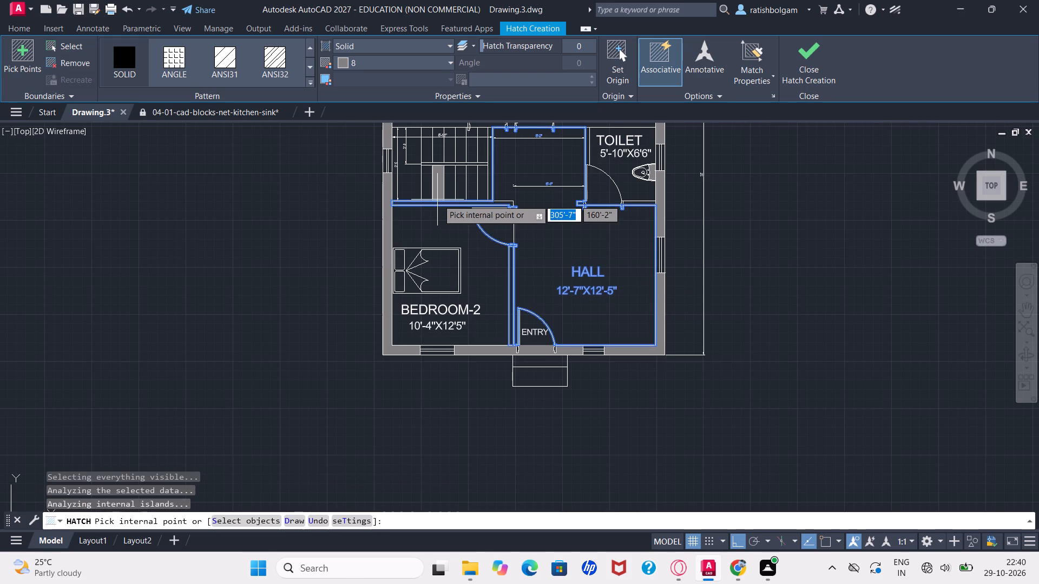
click(444, 202)
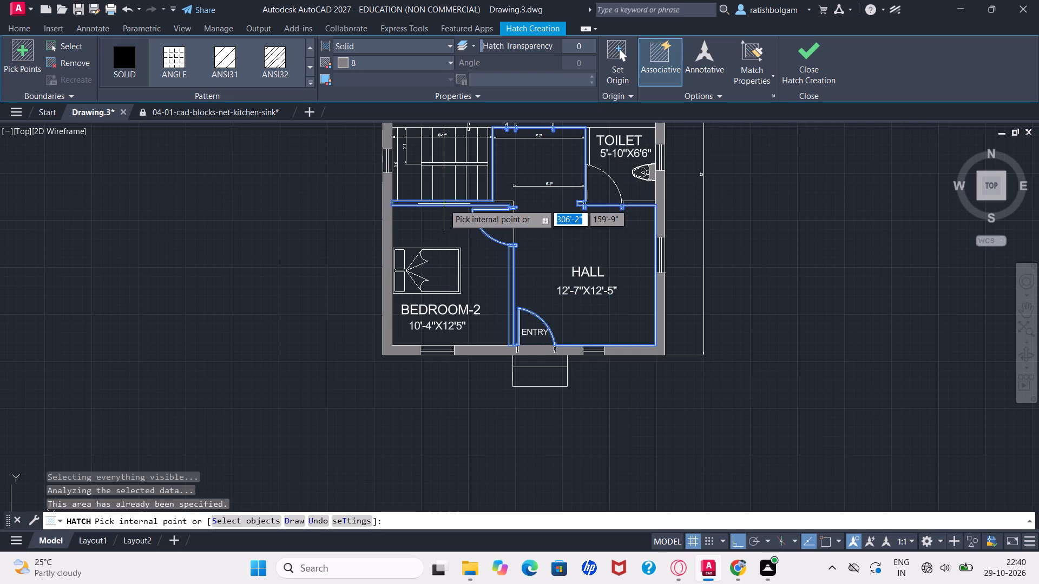
click(444, 204)
ctrl+scroll(444, 204, down, 1)
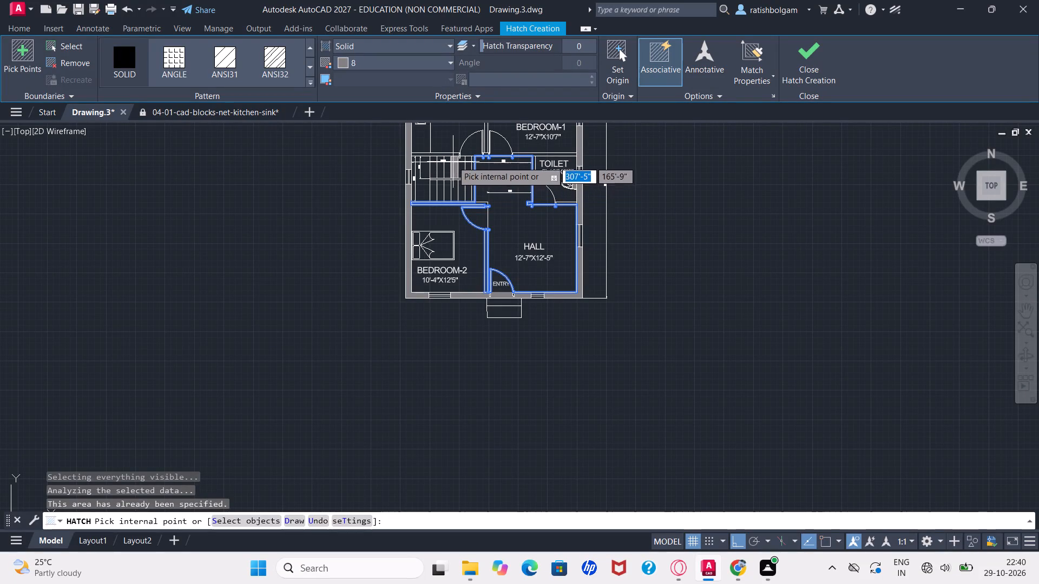
click(436, 153)
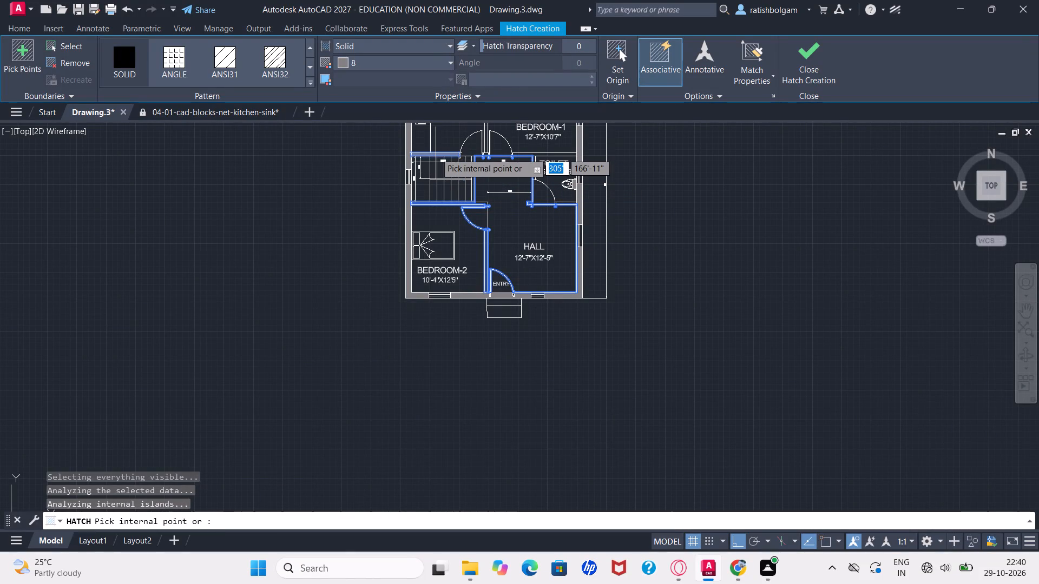
ctrl+scroll(424, 163, down, 2)
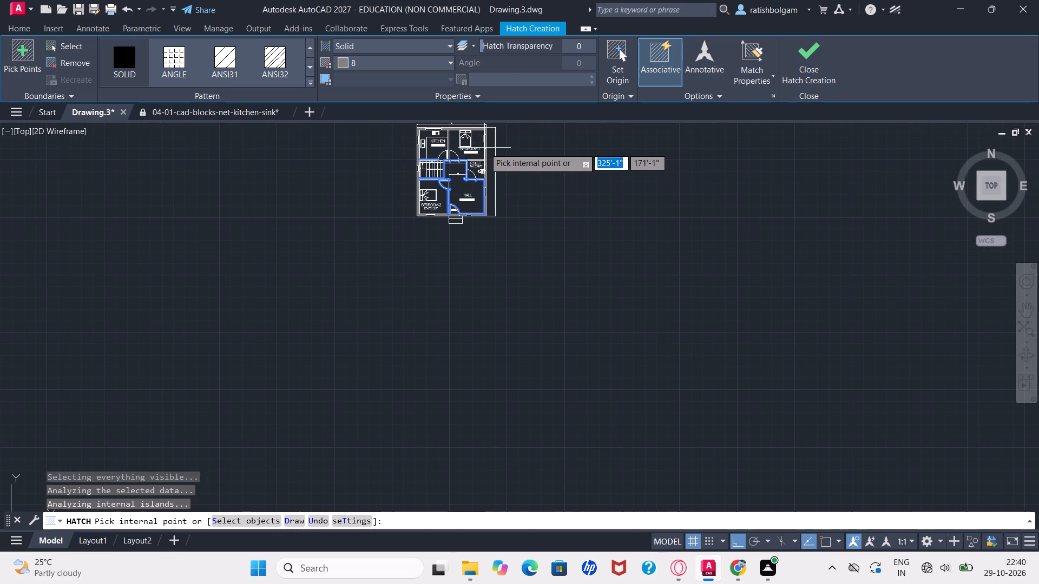
scroll(454, 144, up, 4)
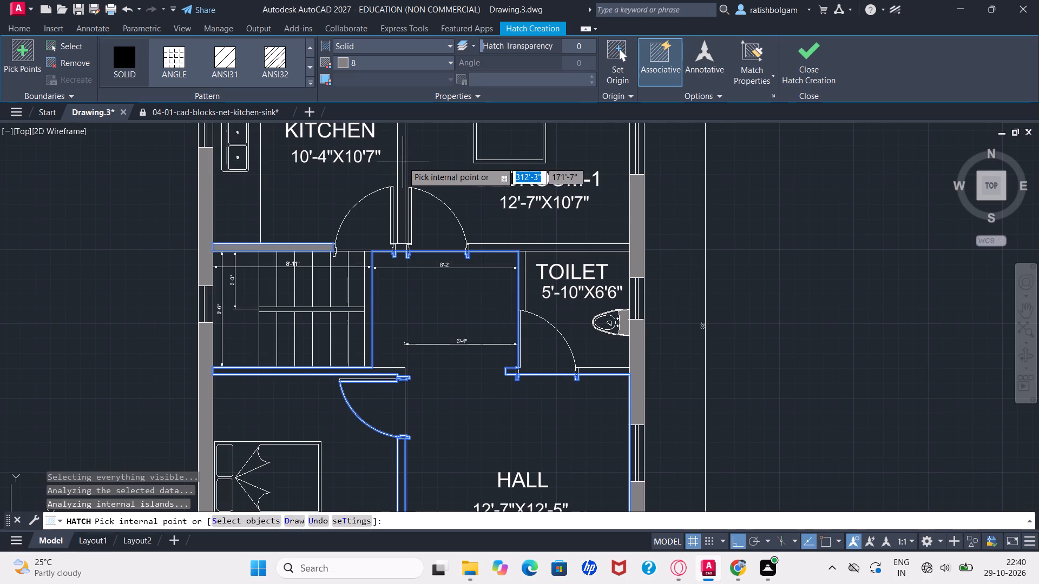
ctrl+scroll(399, 157, down, 2)
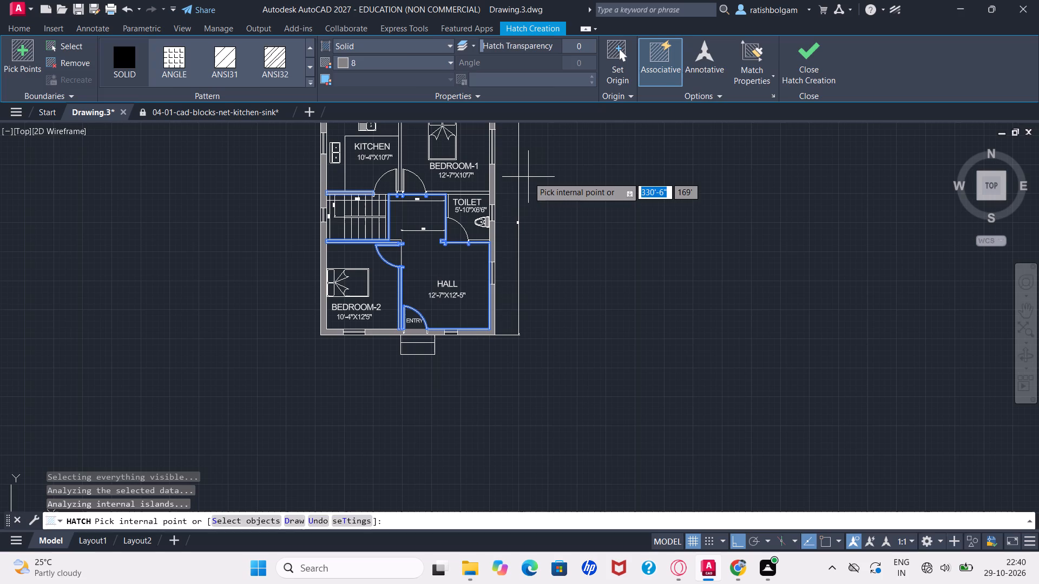
key(Return)
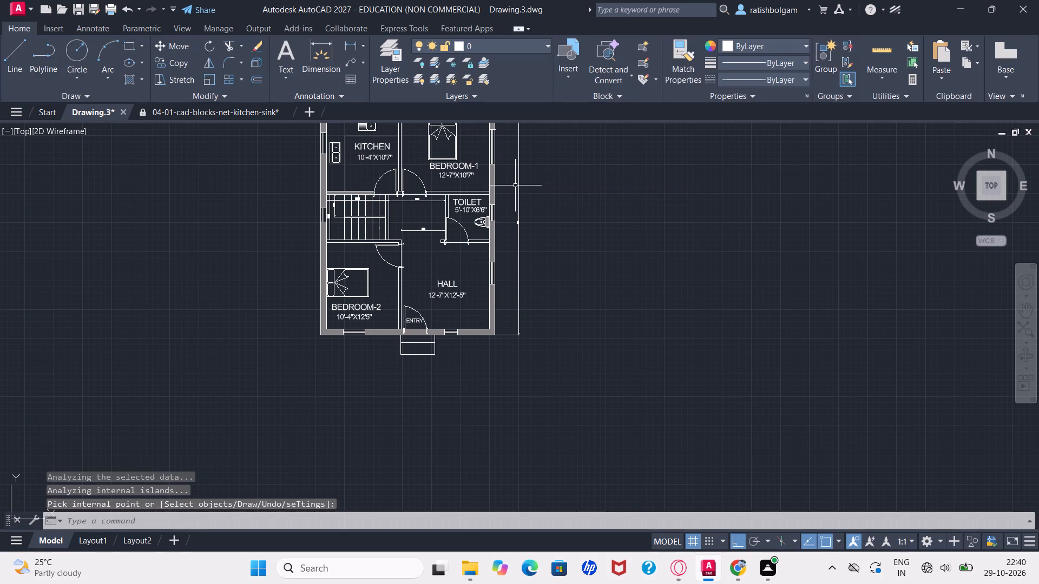
key(Escape)
key(Escape)
Apply solid hatch in colour 8 to the kitchen and Bedroom-1 partition and the wall between Bedroom-1 and the toilet.
key(p)
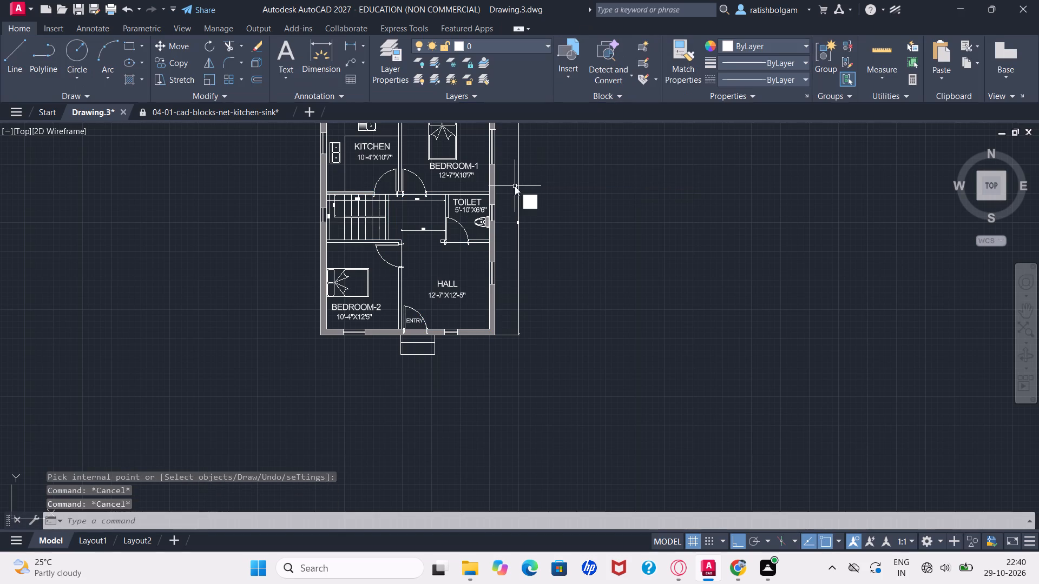
key(Return)
drag(476, 183, 496, 254)
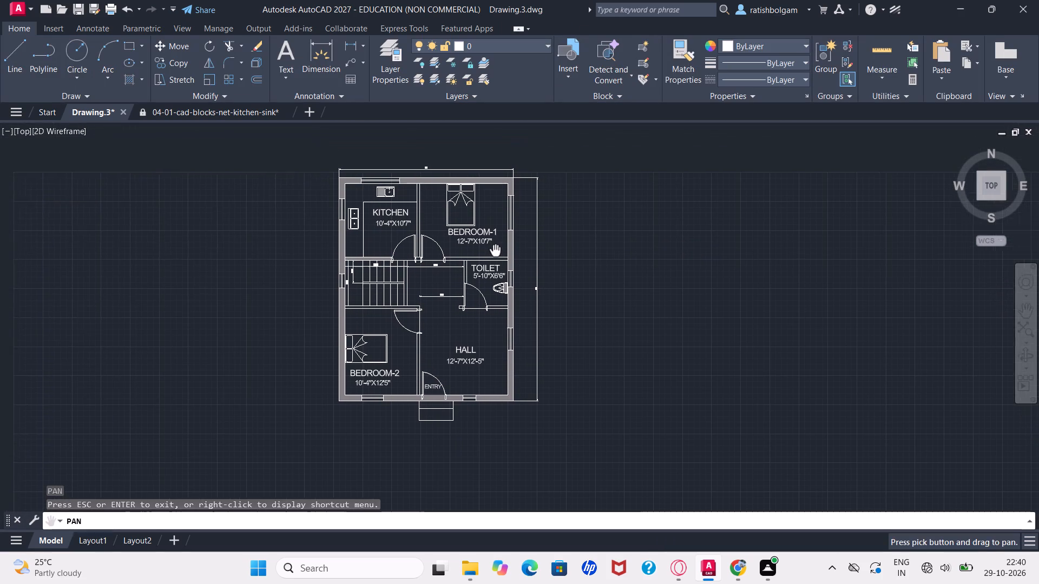
drag(496, 254, 502, 266)
drag(471, 252, 482, 262)
ctrl+scroll(482, 262, up, 1)
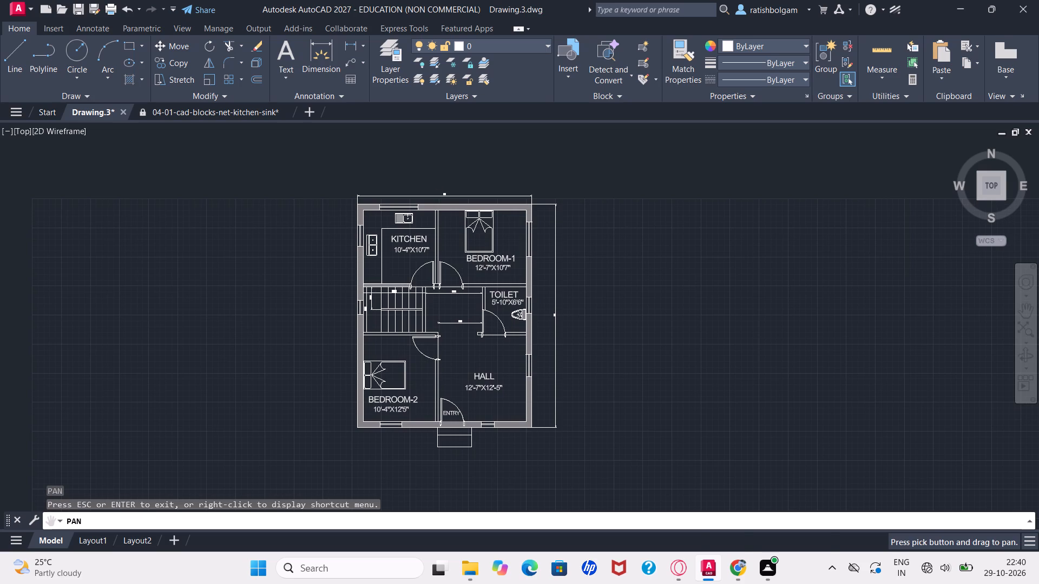
ctrl+scroll(482, 262, down, 1)
key(Escape)
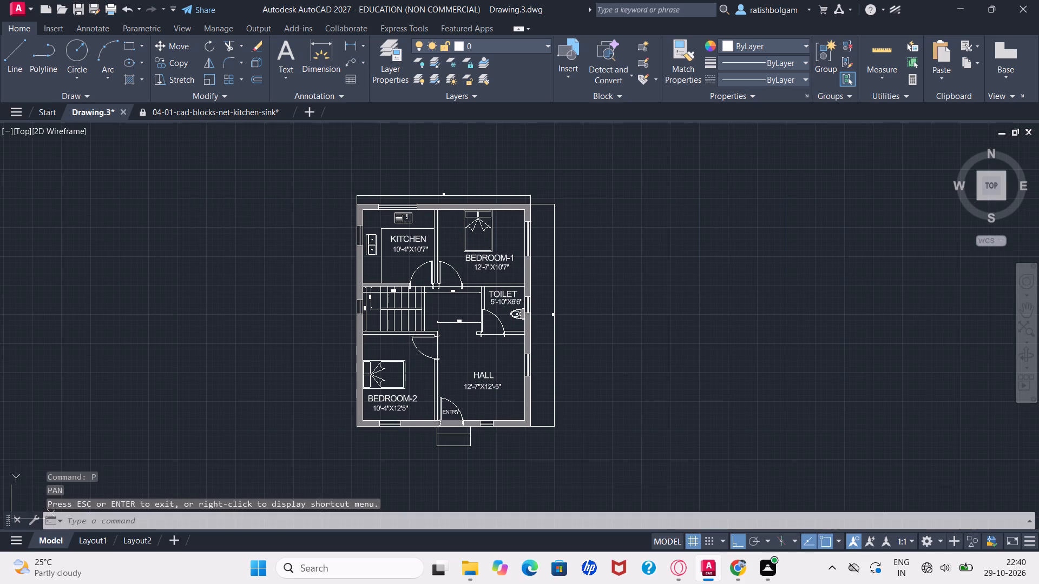
key(h)
key(Return)
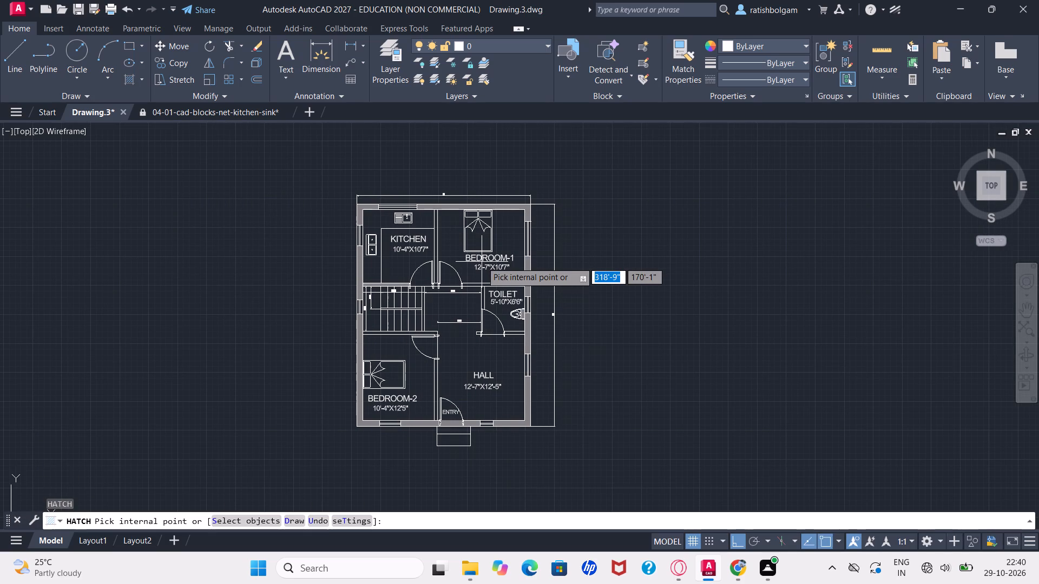
click(435, 251)
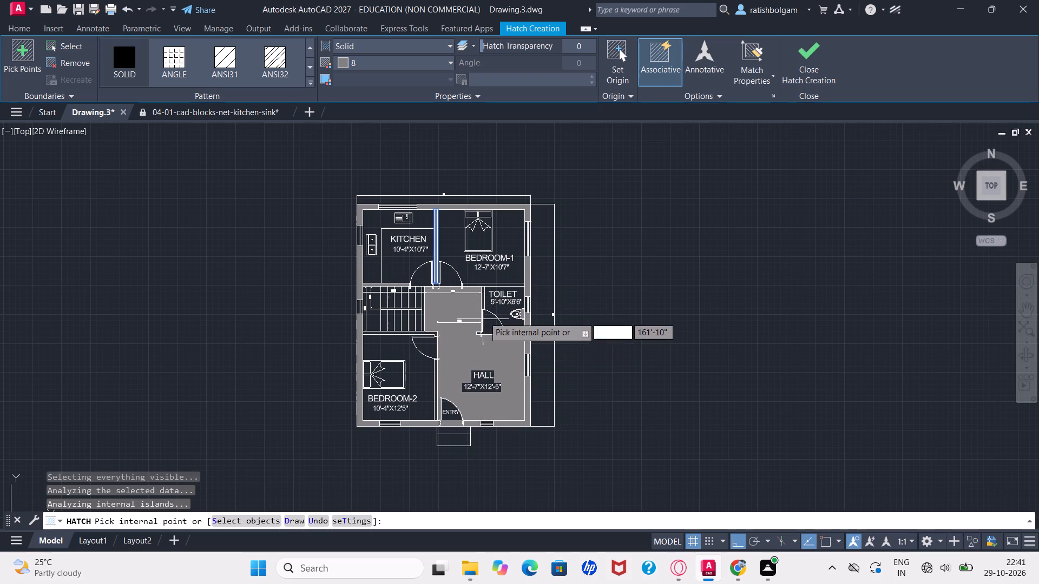
click(488, 284)
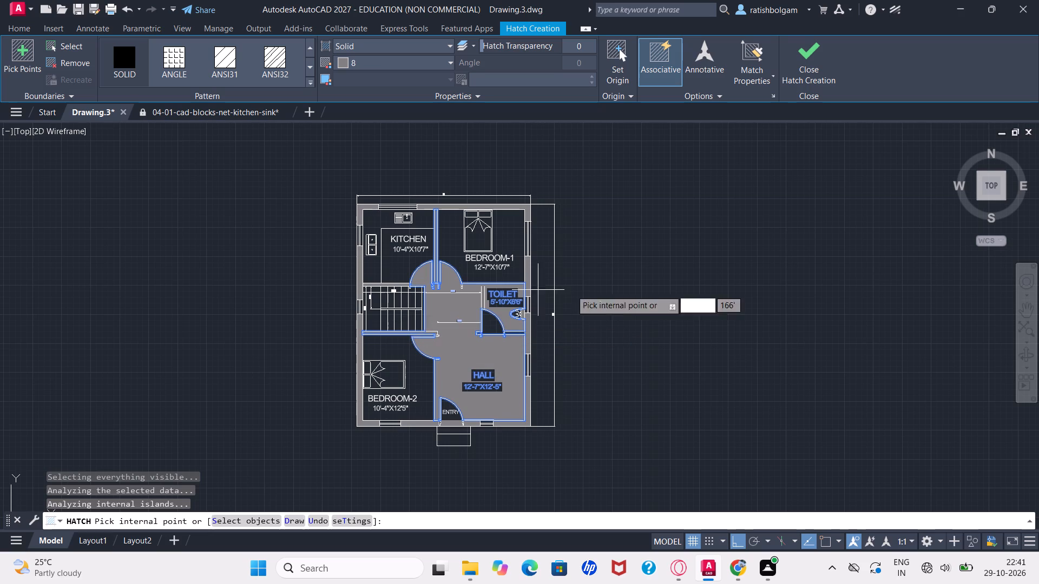
click(648, 290)
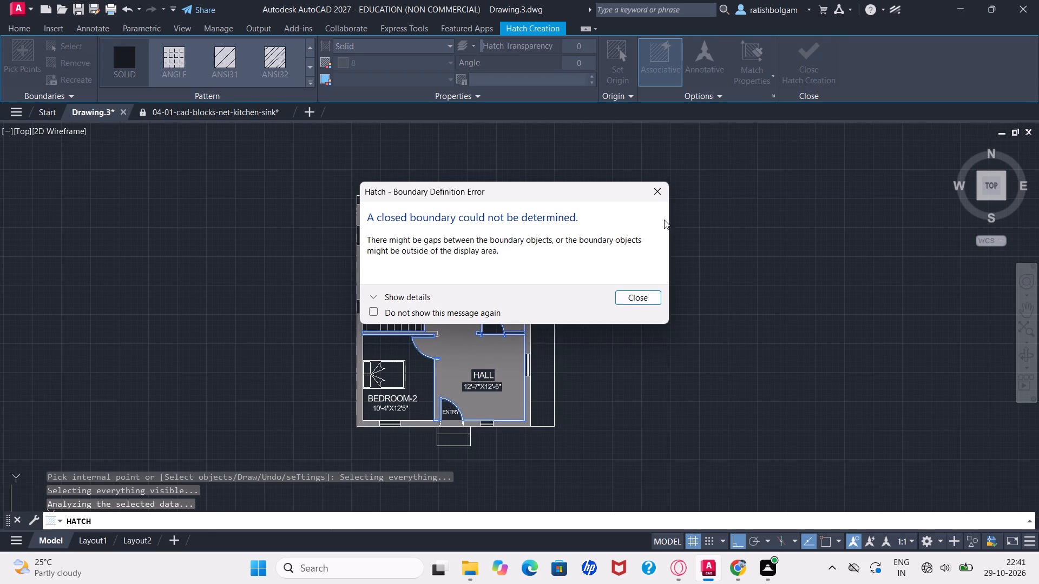
click(661, 187)
key(Escape)
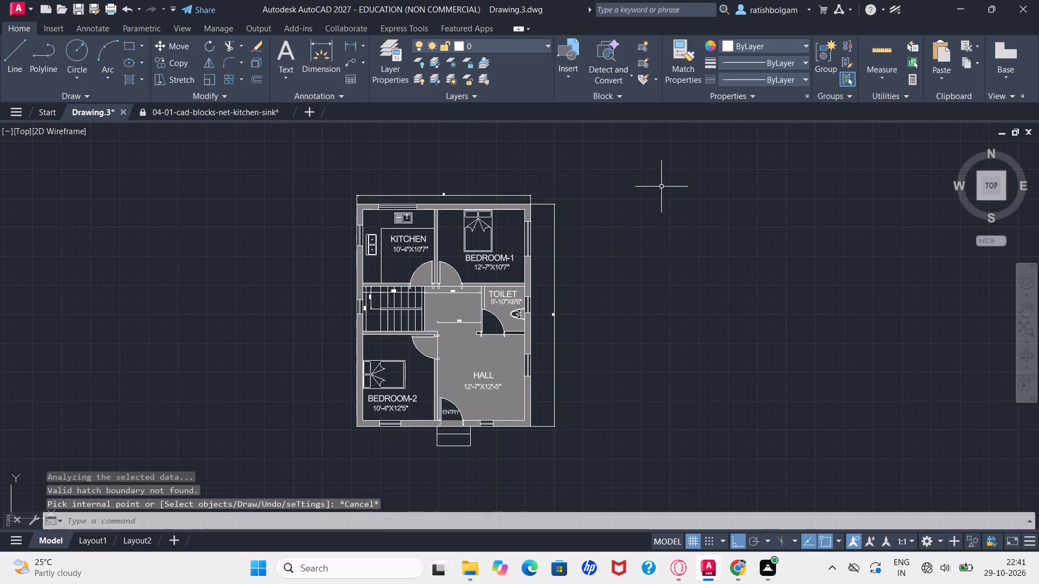
key(Escape)
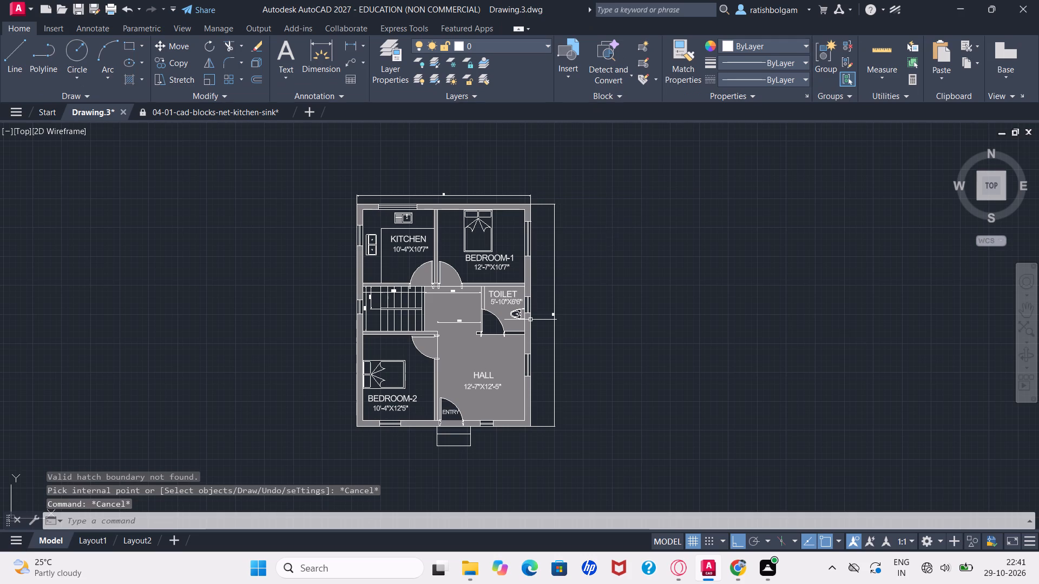
Erase the solid hatch that covers the hall, the passage and the partition walls connected to them.
click(472, 345)
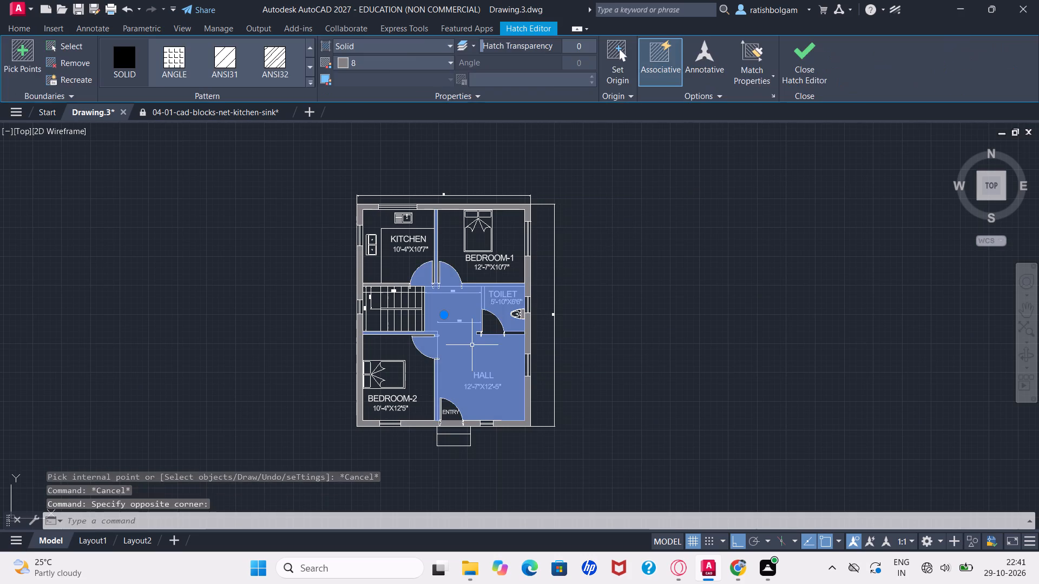
key(Delete)
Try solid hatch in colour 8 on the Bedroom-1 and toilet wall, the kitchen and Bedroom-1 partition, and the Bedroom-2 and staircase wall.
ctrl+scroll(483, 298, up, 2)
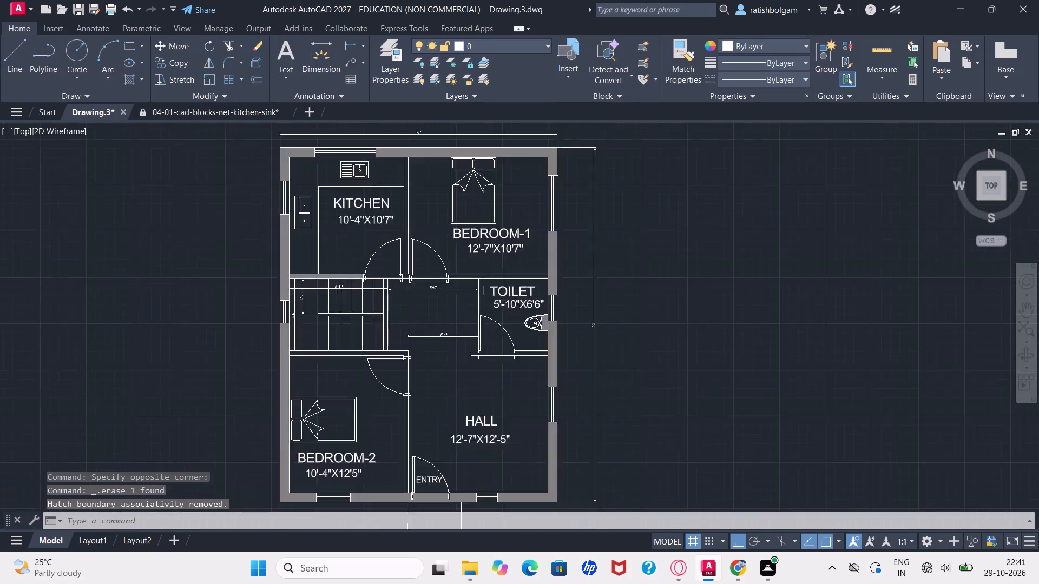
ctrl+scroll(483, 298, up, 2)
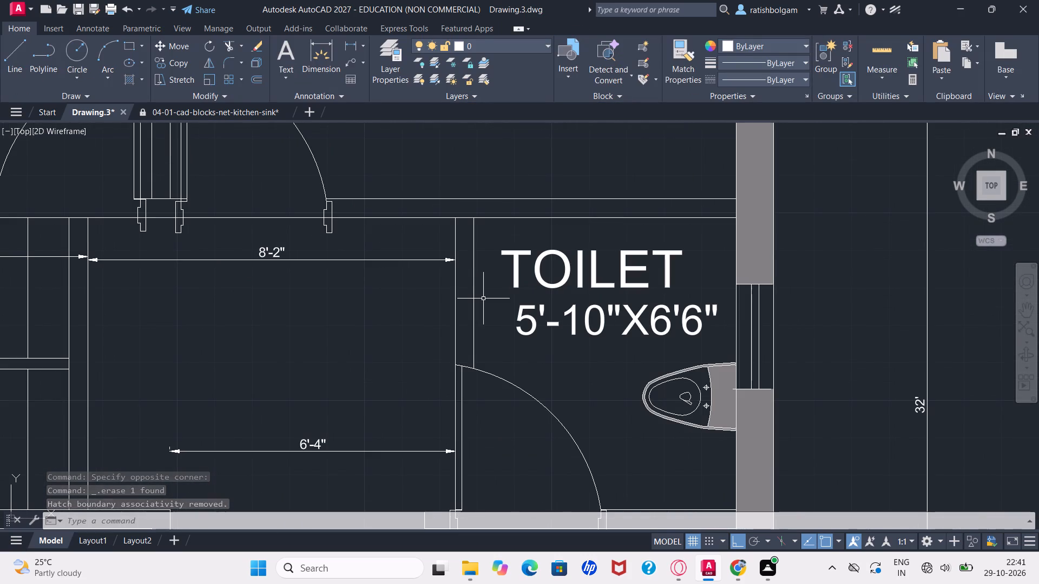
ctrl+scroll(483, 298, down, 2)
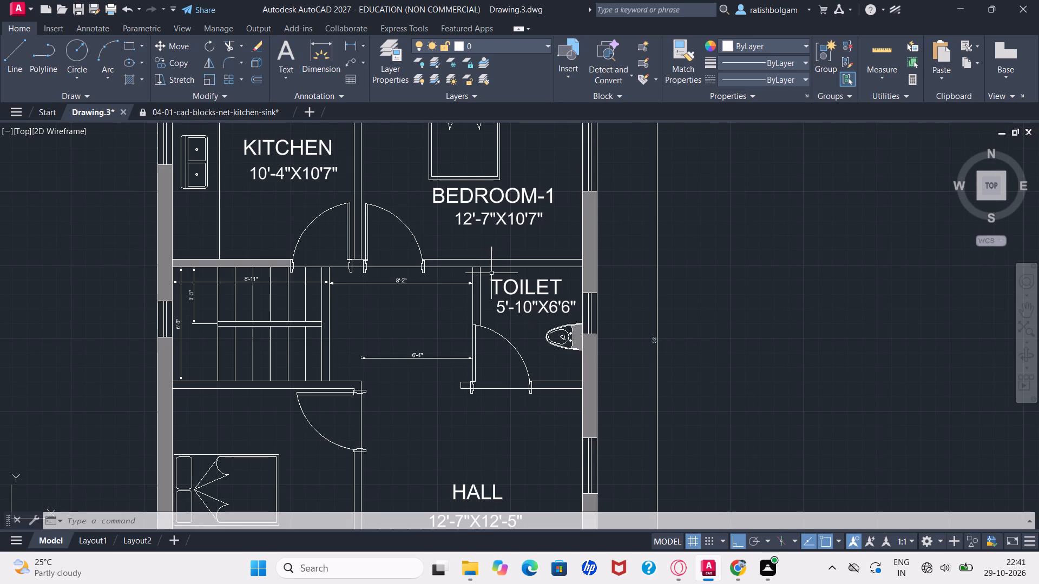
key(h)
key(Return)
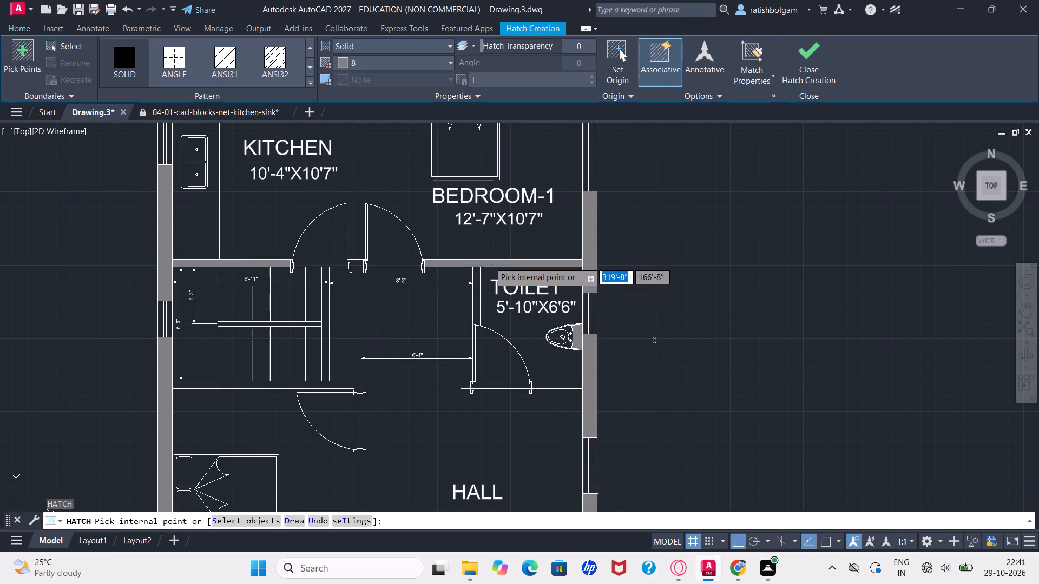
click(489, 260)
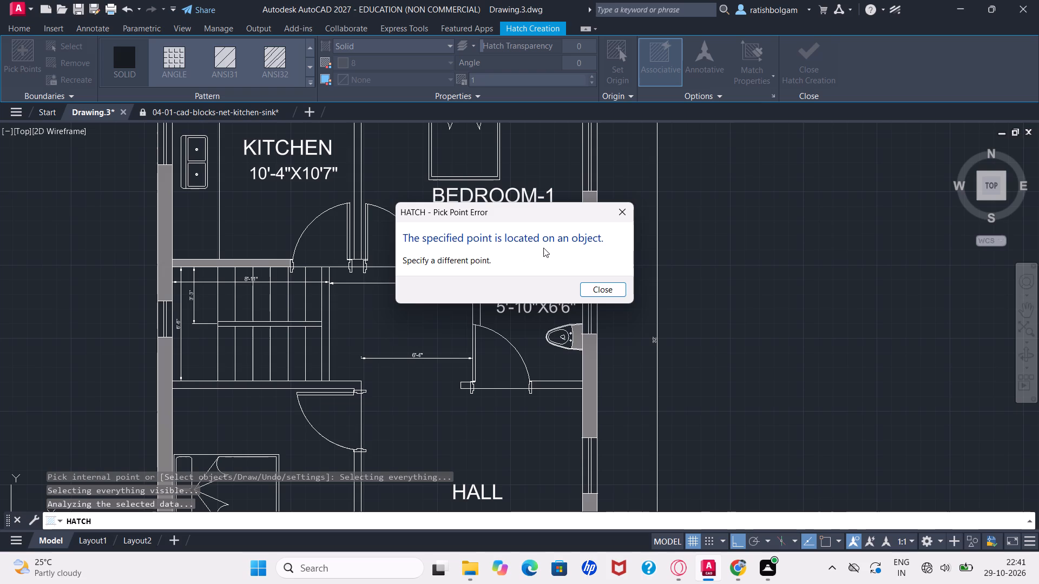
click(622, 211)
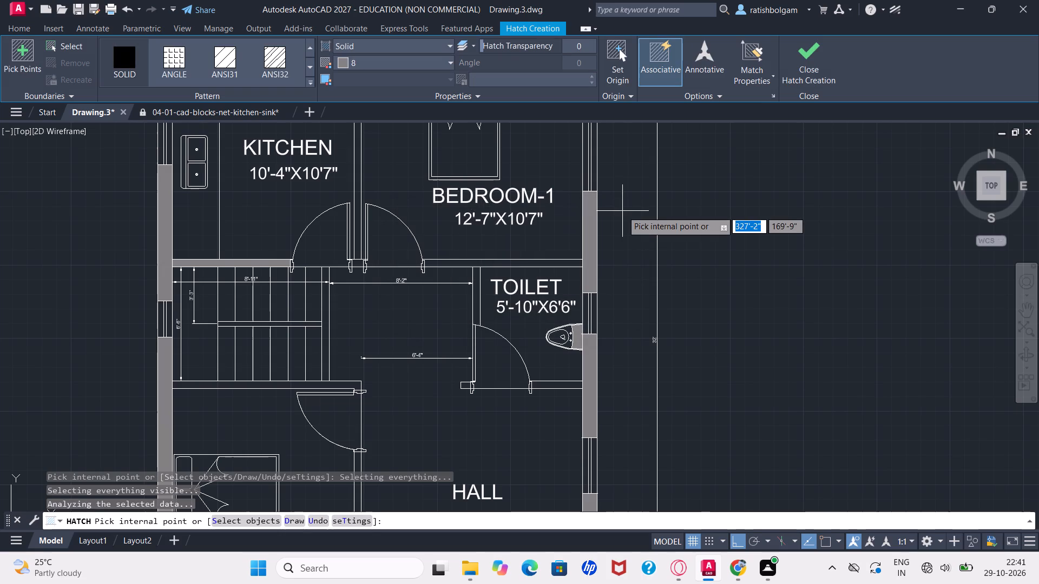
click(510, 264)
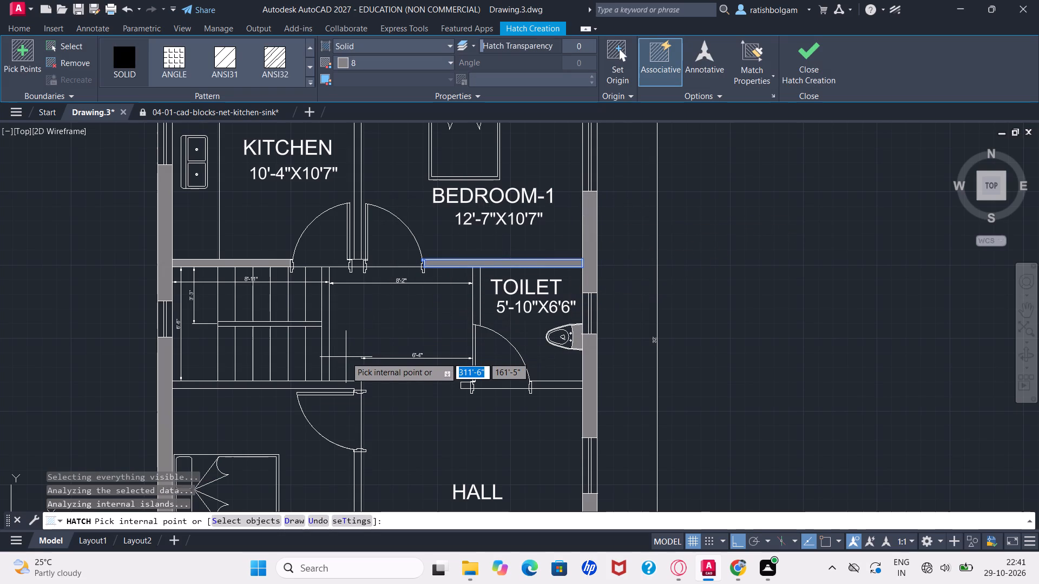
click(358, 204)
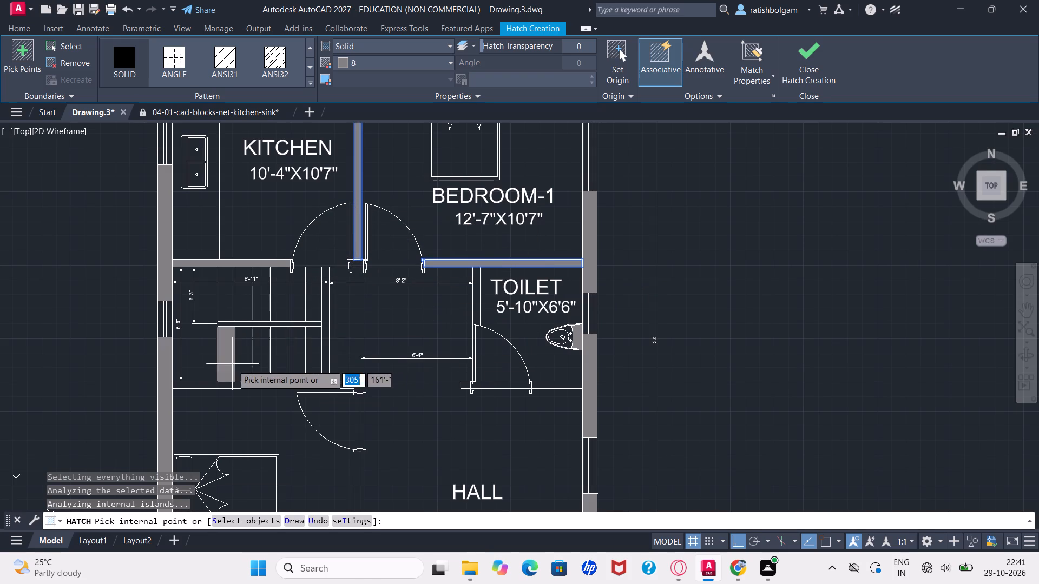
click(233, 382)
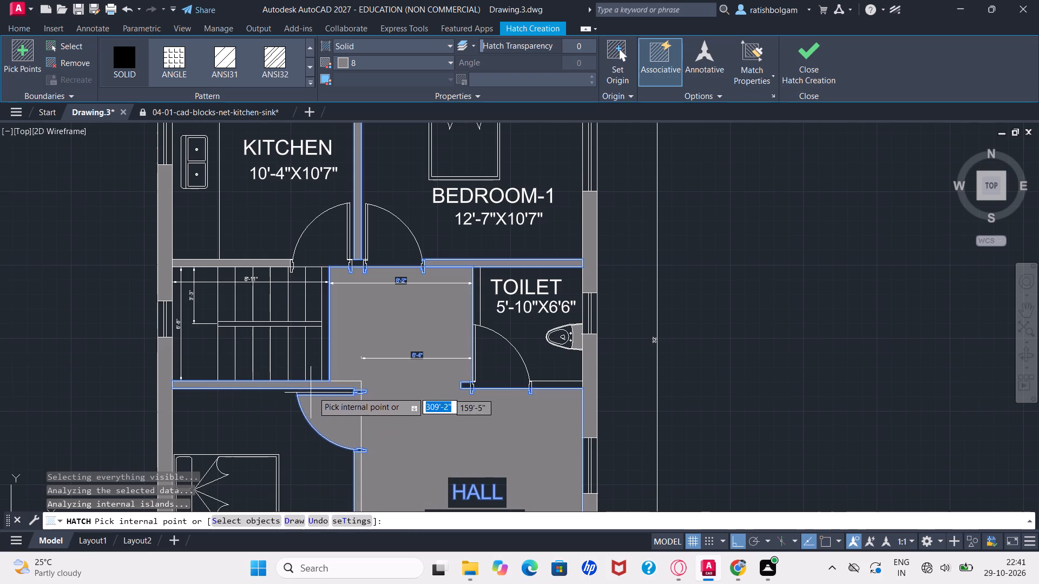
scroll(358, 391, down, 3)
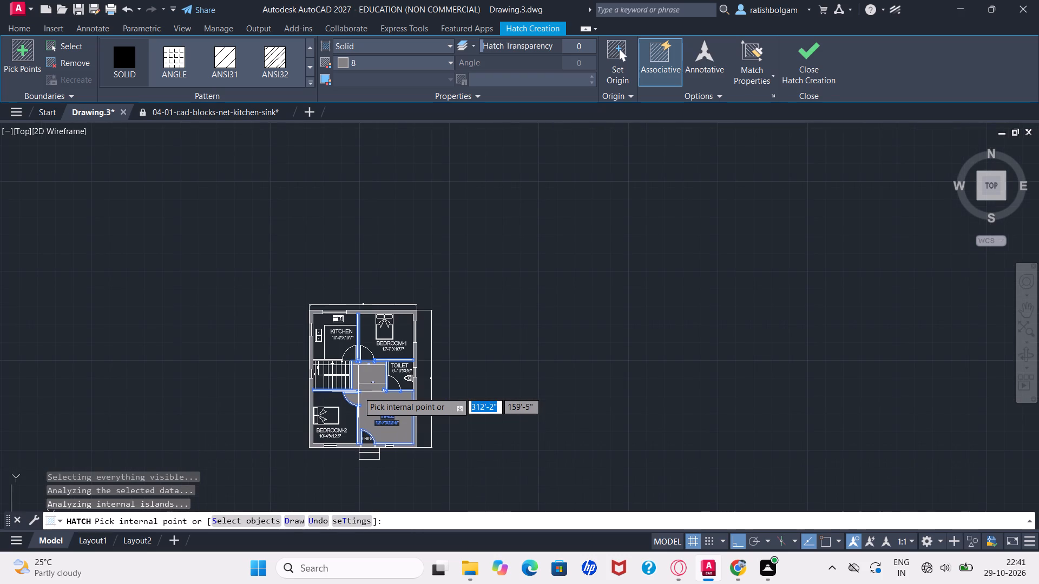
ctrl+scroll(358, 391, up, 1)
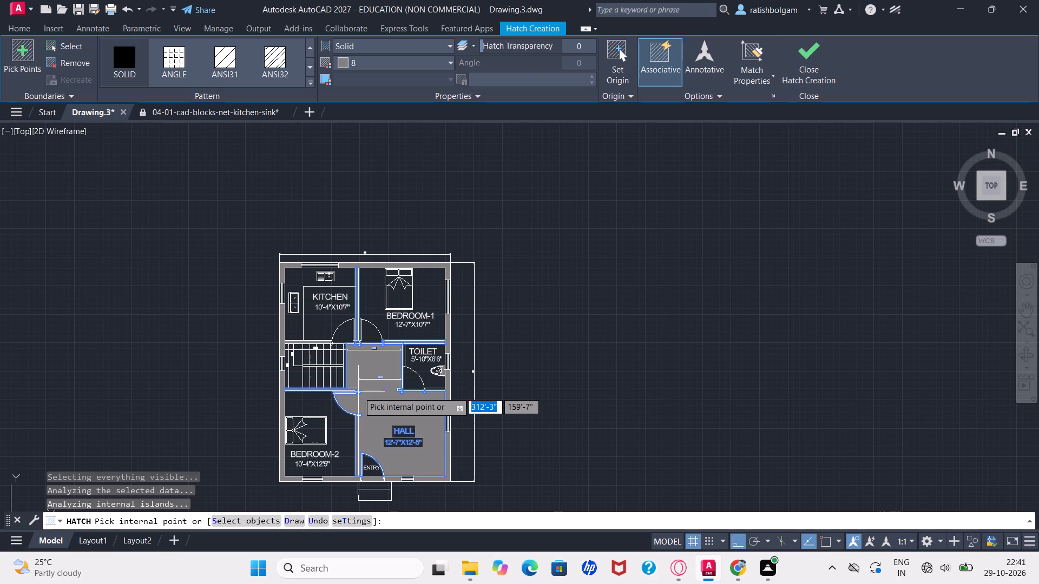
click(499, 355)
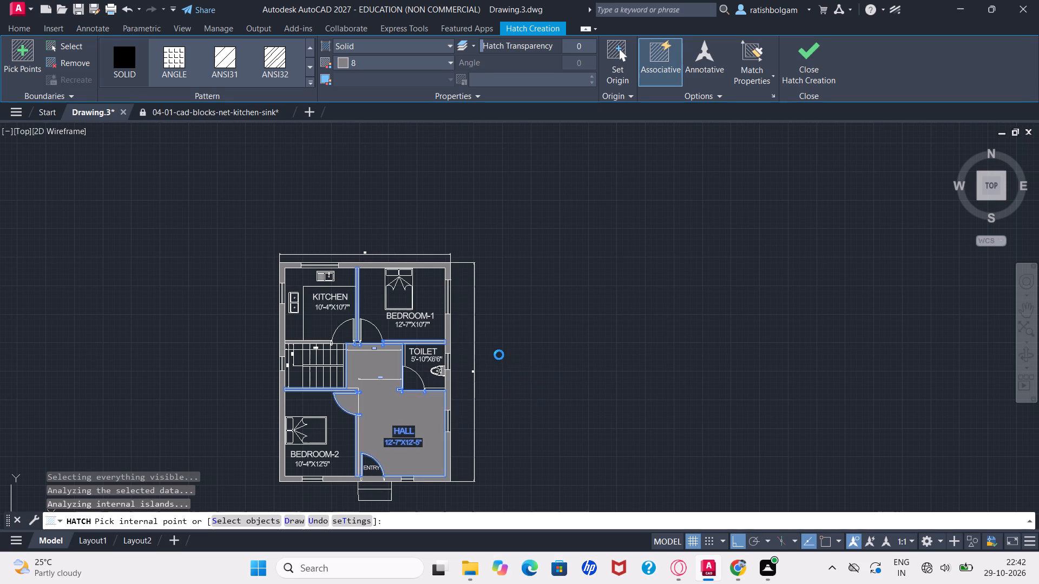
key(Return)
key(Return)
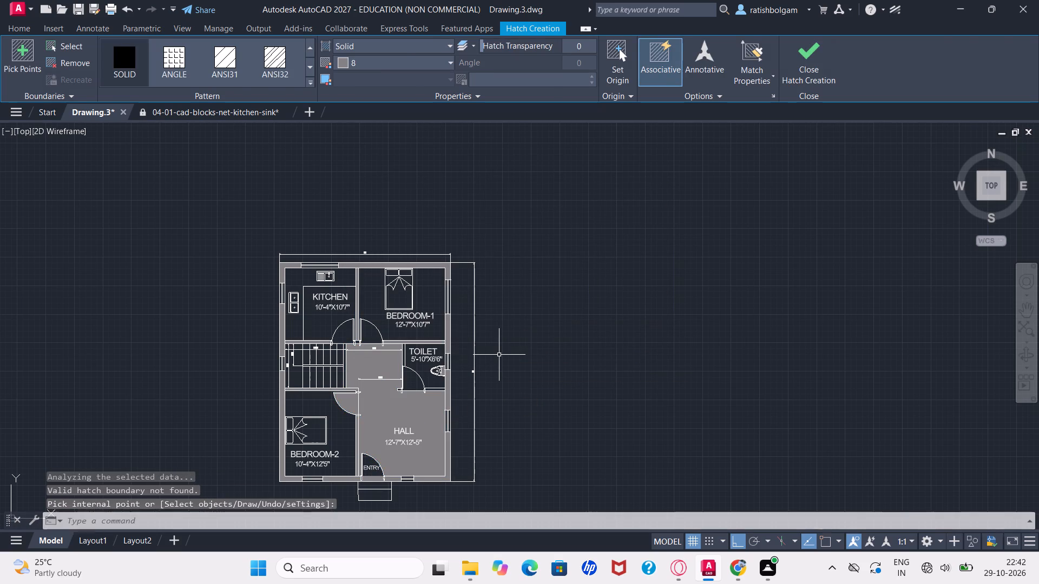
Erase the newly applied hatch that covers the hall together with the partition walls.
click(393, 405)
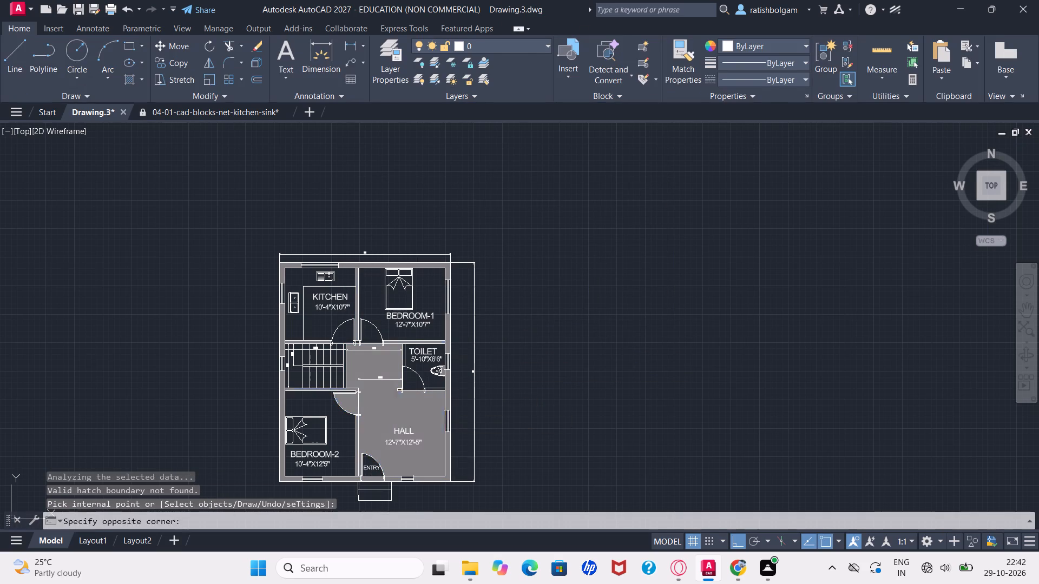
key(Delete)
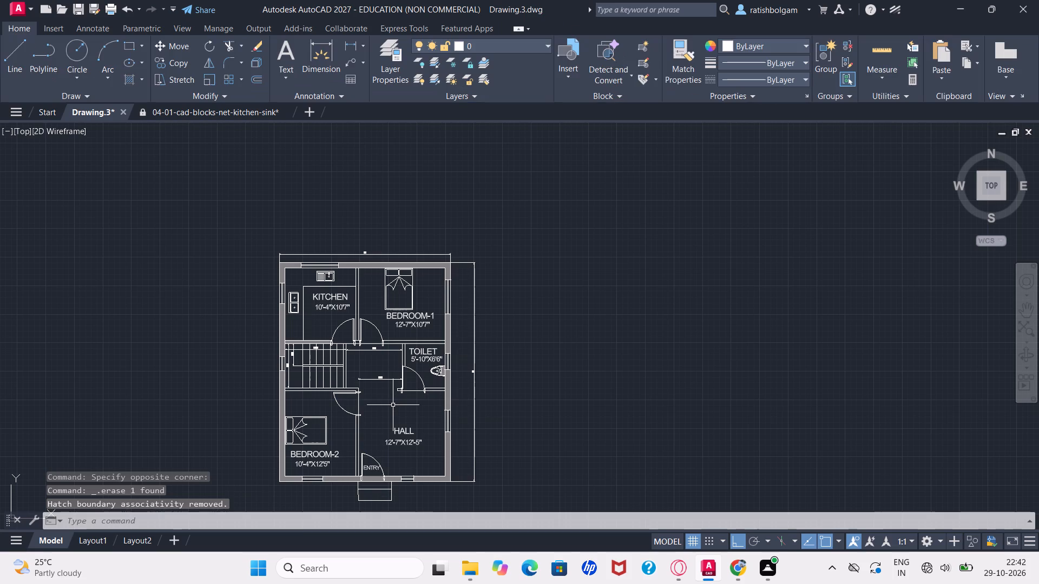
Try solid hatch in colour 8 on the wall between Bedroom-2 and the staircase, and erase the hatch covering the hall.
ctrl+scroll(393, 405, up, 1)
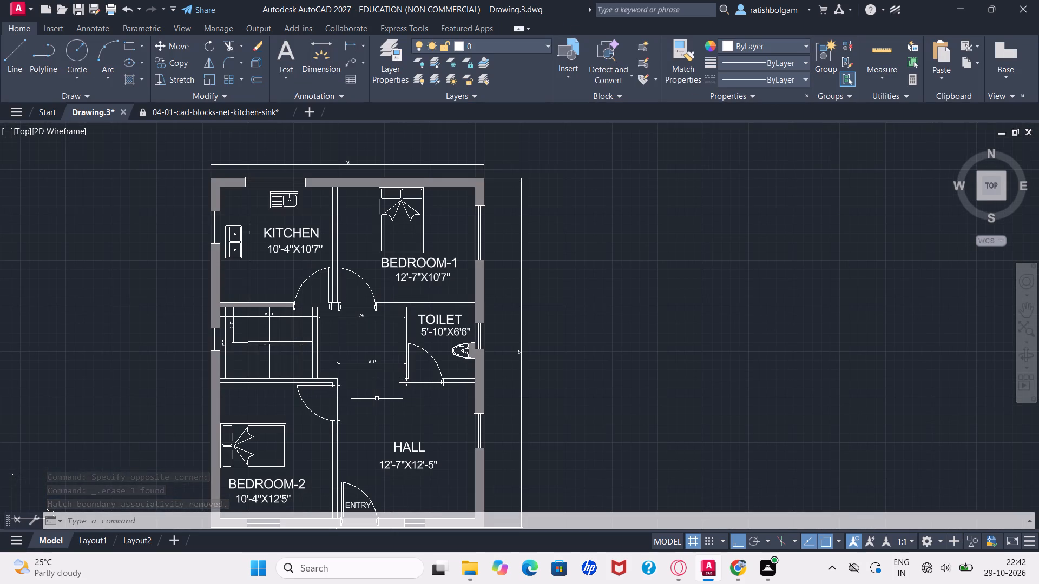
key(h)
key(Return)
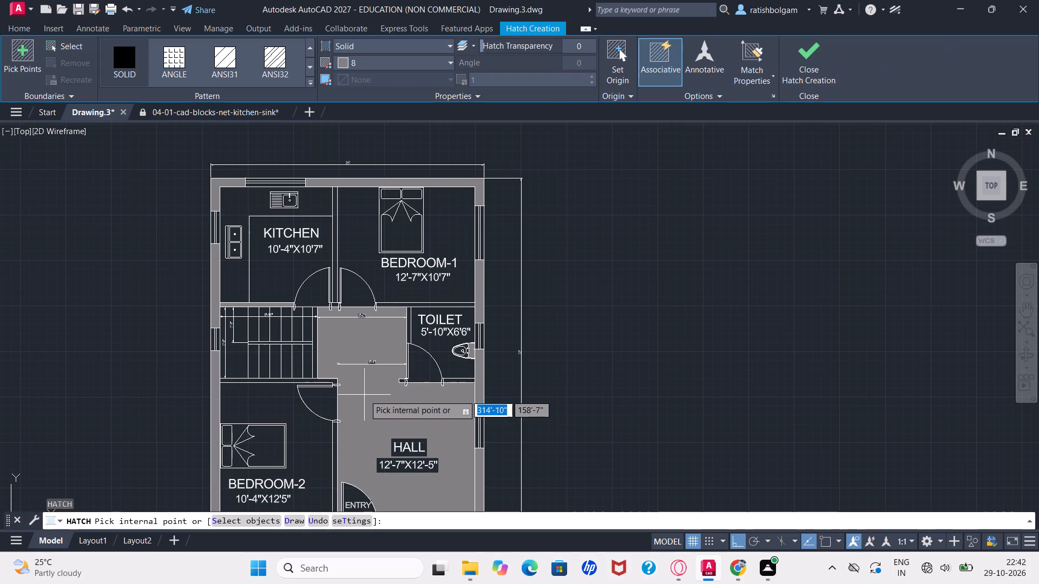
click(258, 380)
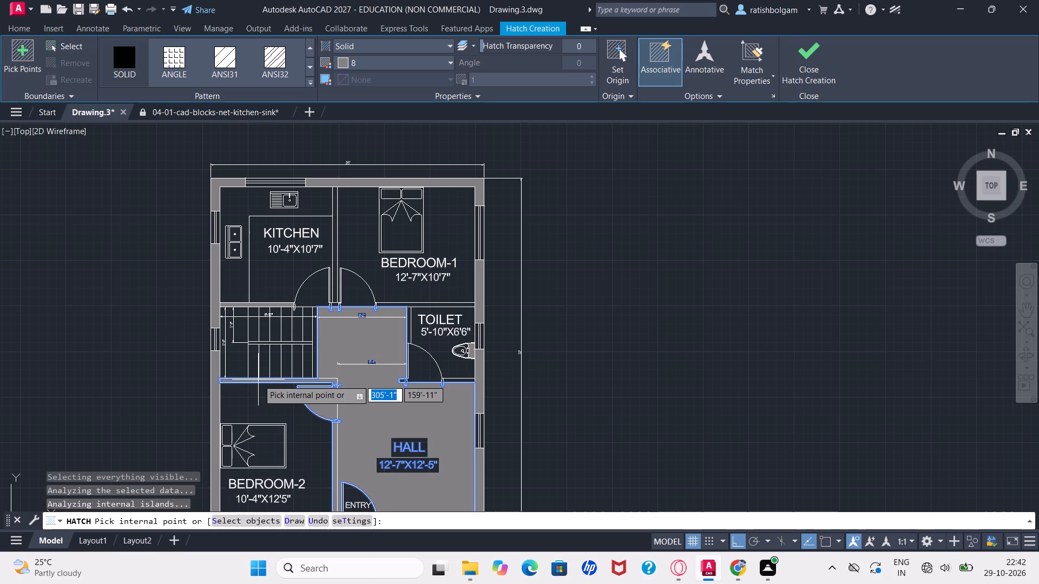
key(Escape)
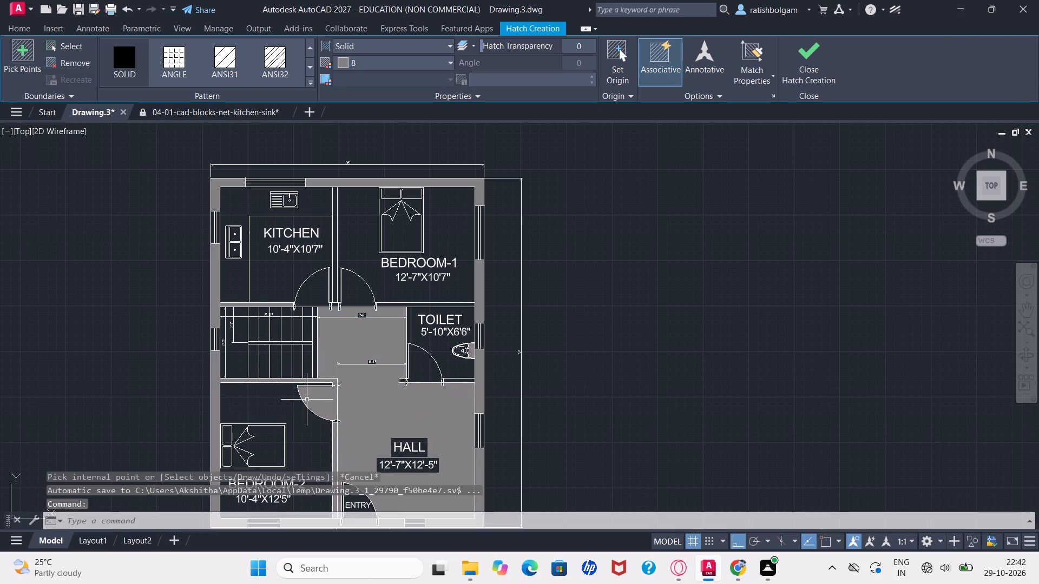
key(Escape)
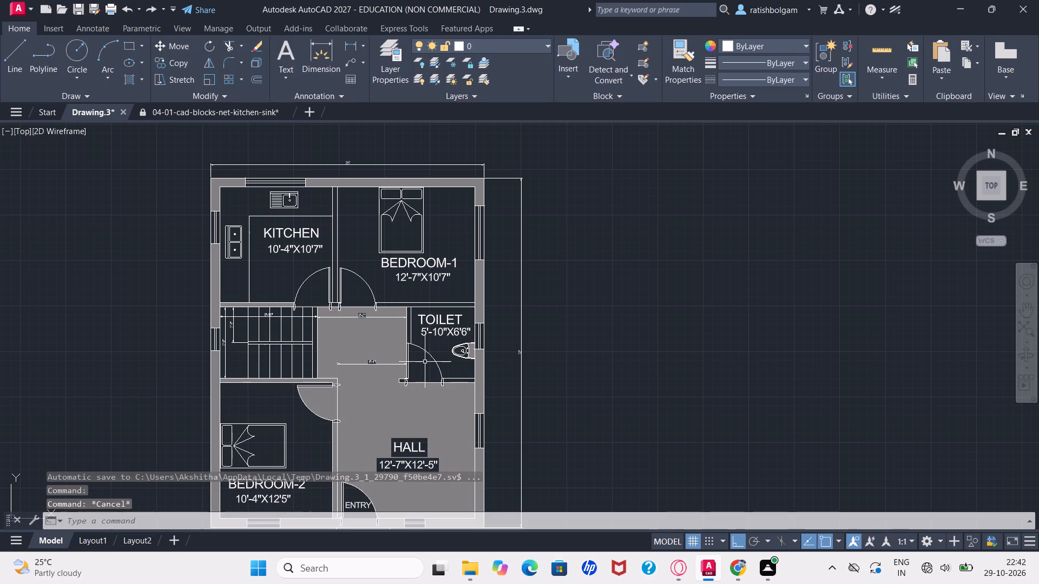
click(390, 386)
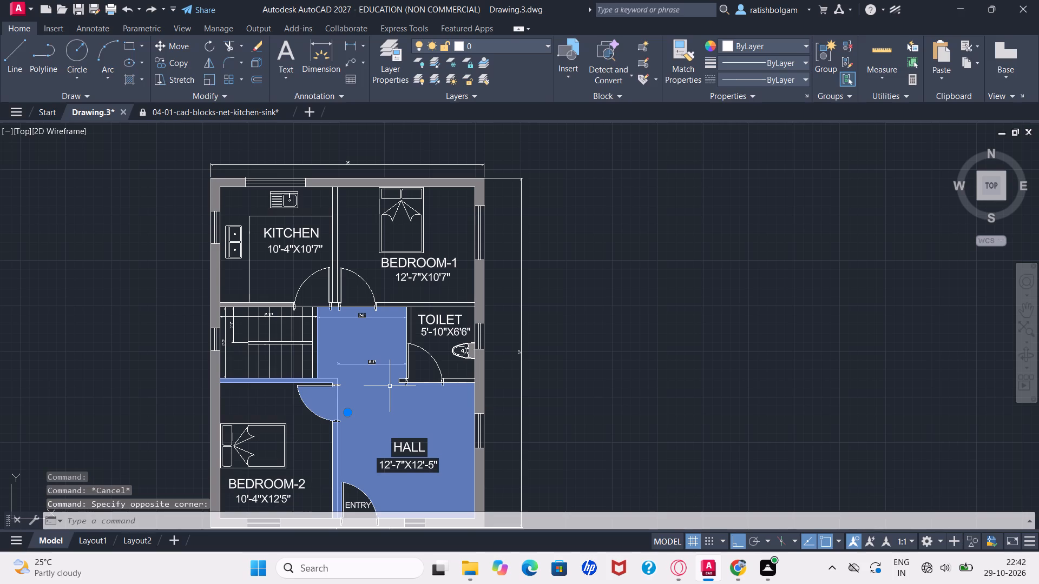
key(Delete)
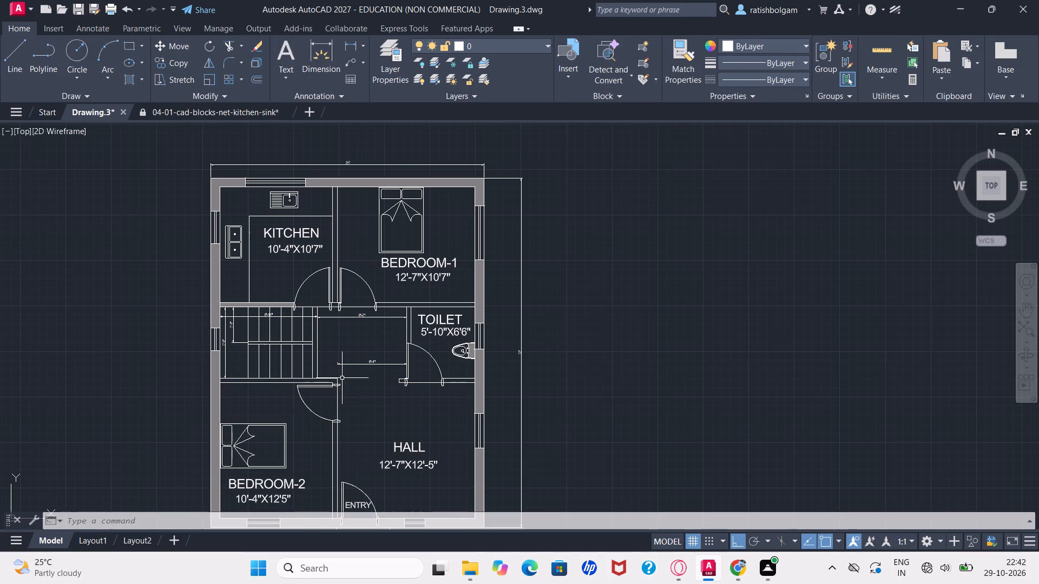
Draw a vertical line across the Bedroom-2 door opening between its two door frames, along the bedroom-side wall face.
ctrl+scroll(342, 378, up, 2)
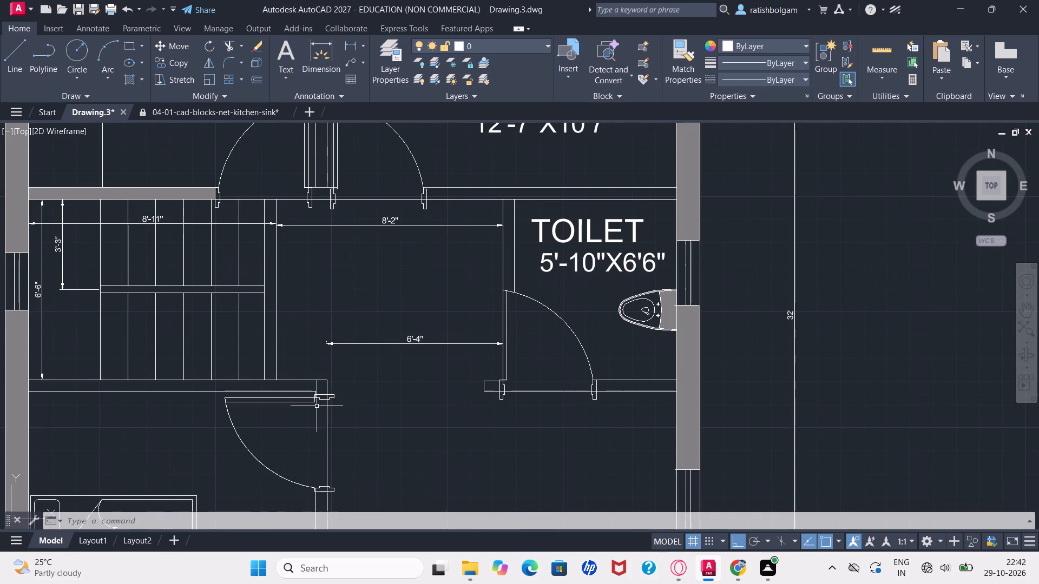
key(l)
key(Return)
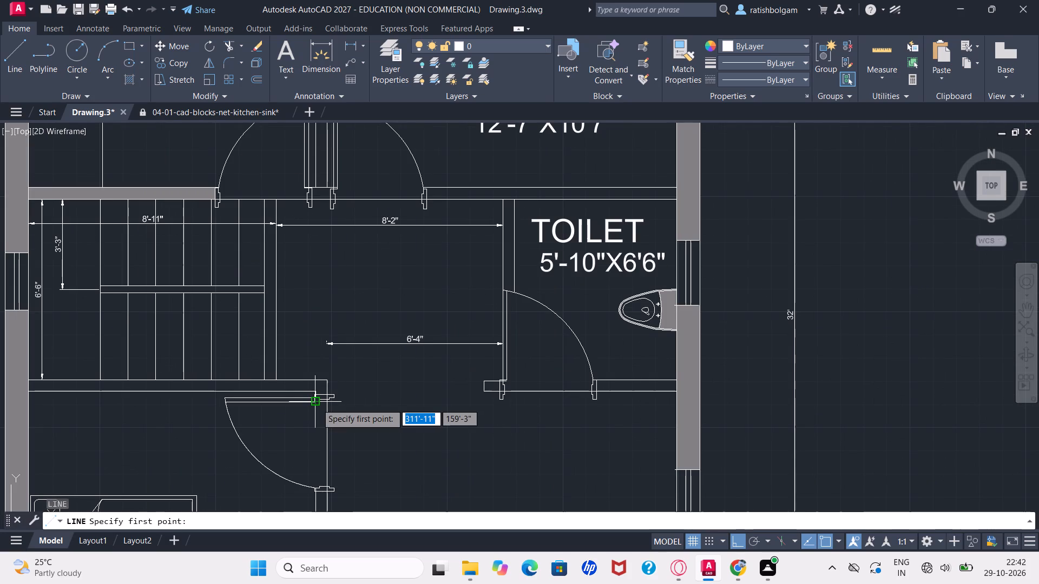
click(317, 403)
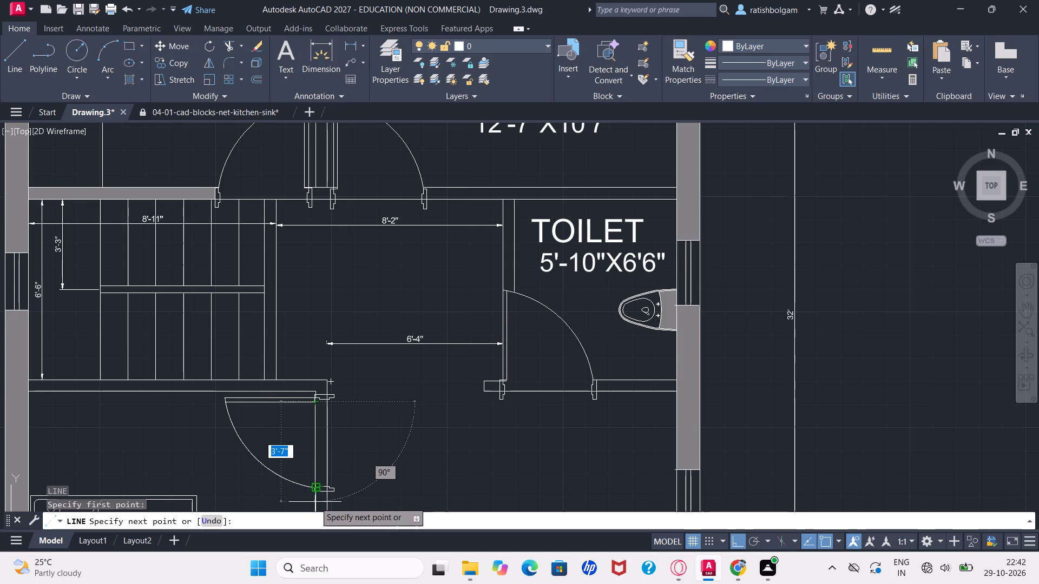
click(315, 502)
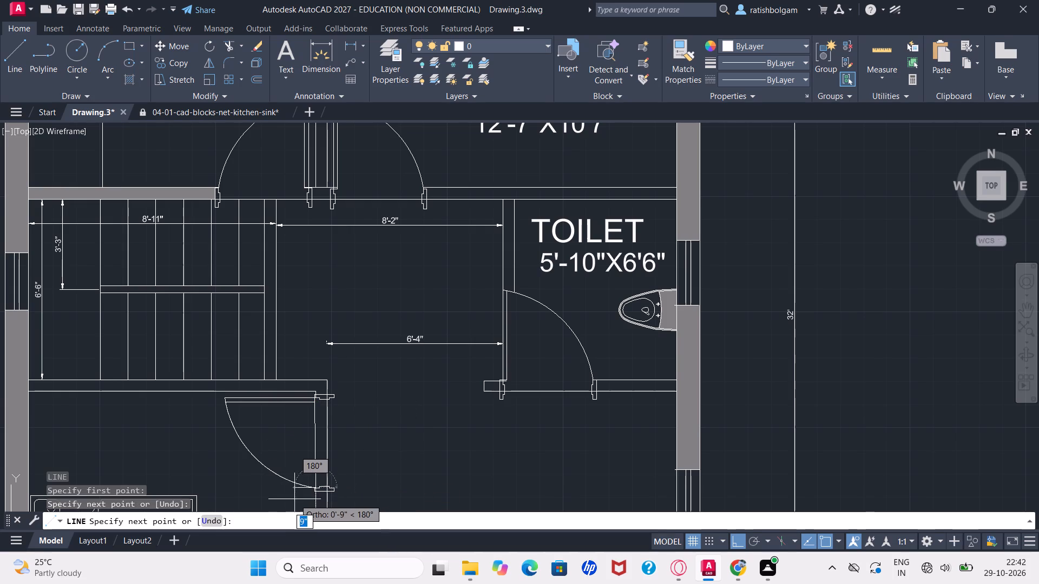
key(Escape)
key(Escape)
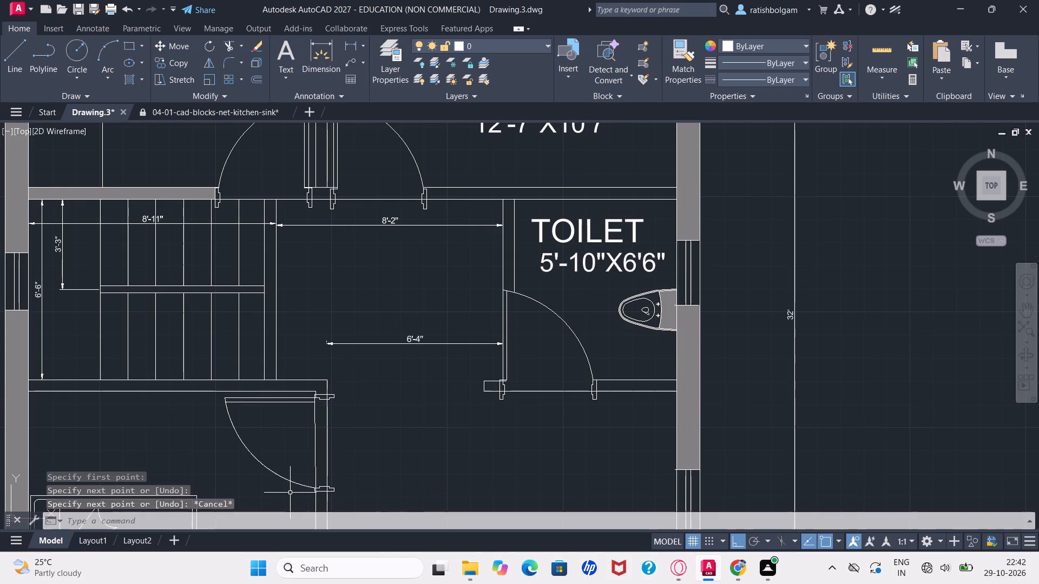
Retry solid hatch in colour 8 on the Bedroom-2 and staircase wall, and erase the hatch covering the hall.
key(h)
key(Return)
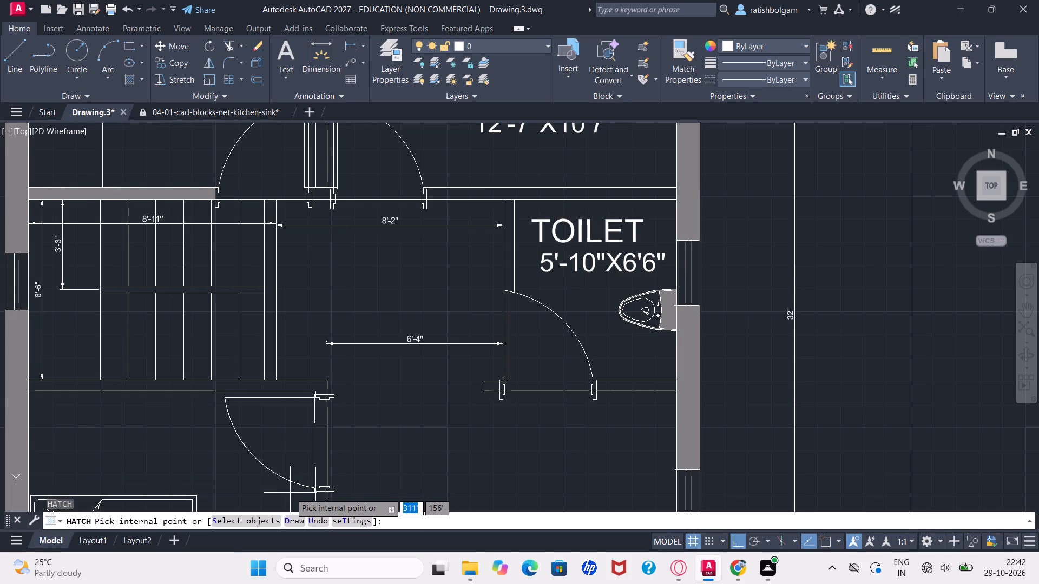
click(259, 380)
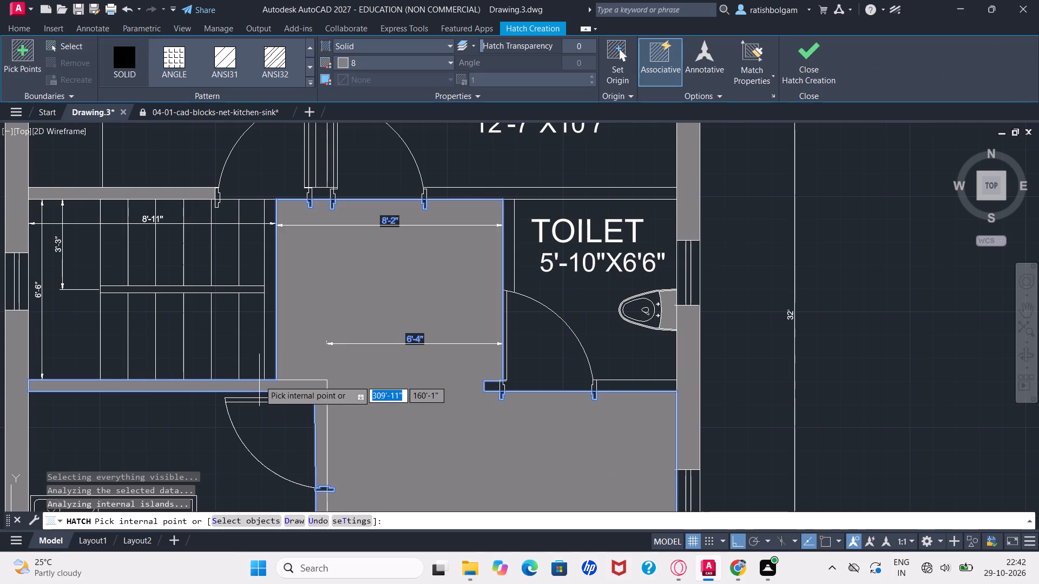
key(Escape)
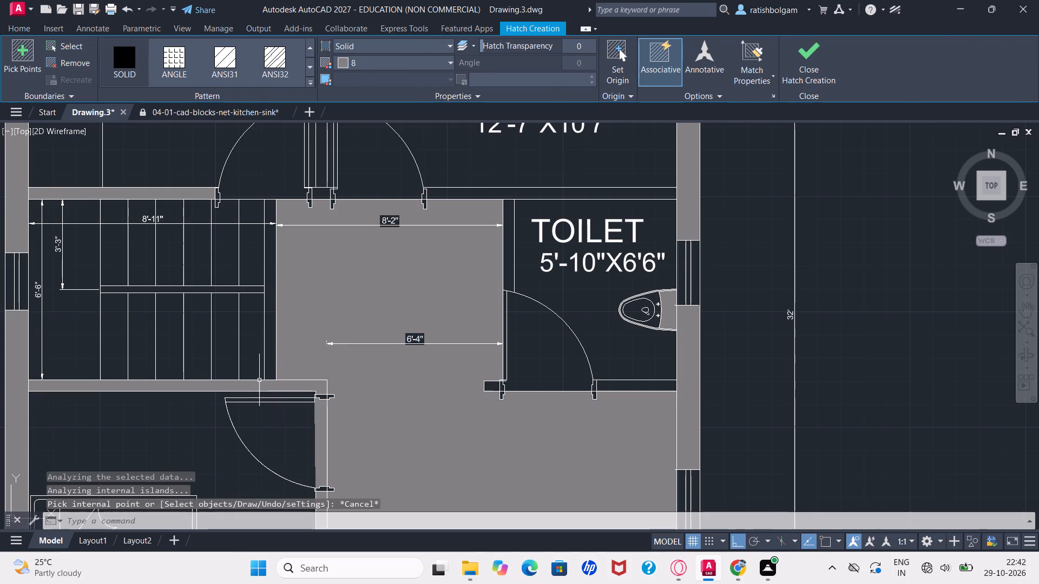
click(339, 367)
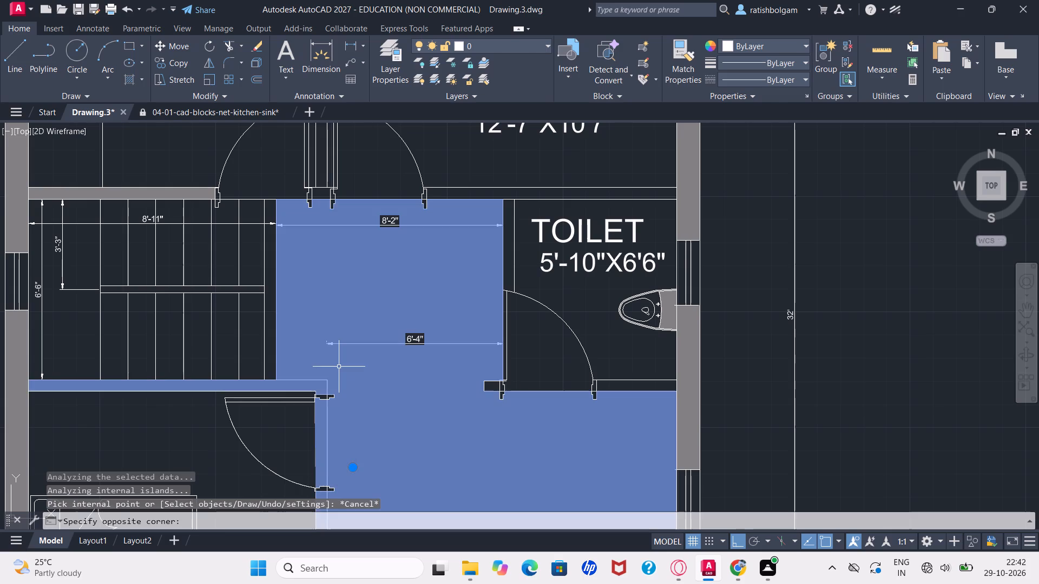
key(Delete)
Apply solid hatch in colour 8 to the Bedroom-1/toilet, kitchen/Bedroom-1, toilet/hall and Bedroom-2/hall walls, and try it on the Bedroom-2/staircase wall.
ctrl+scroll(339, 367, down, 2)
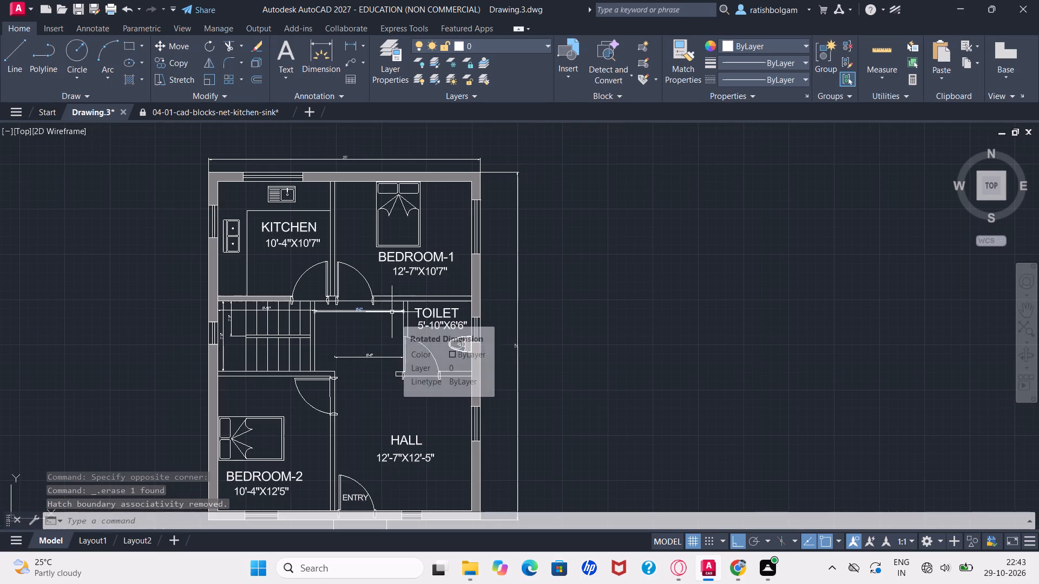
key(h)
key(Return)
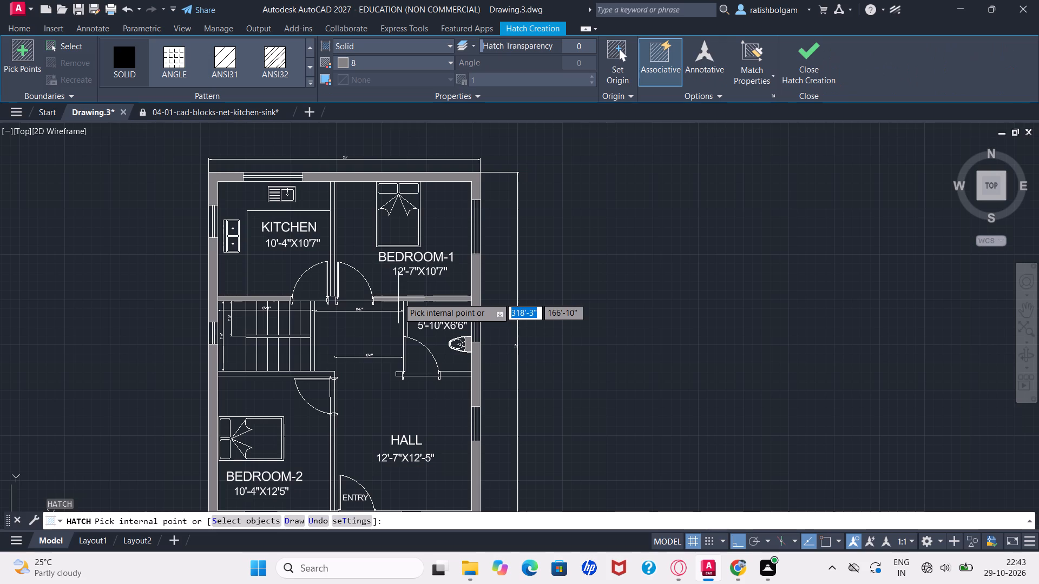
click(399, 297)
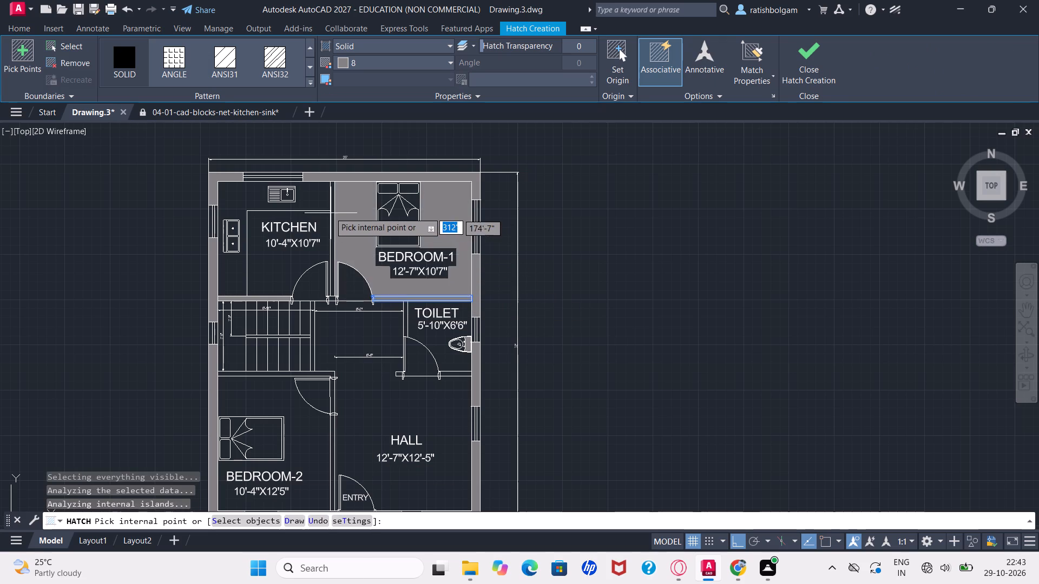
click(331, 213)
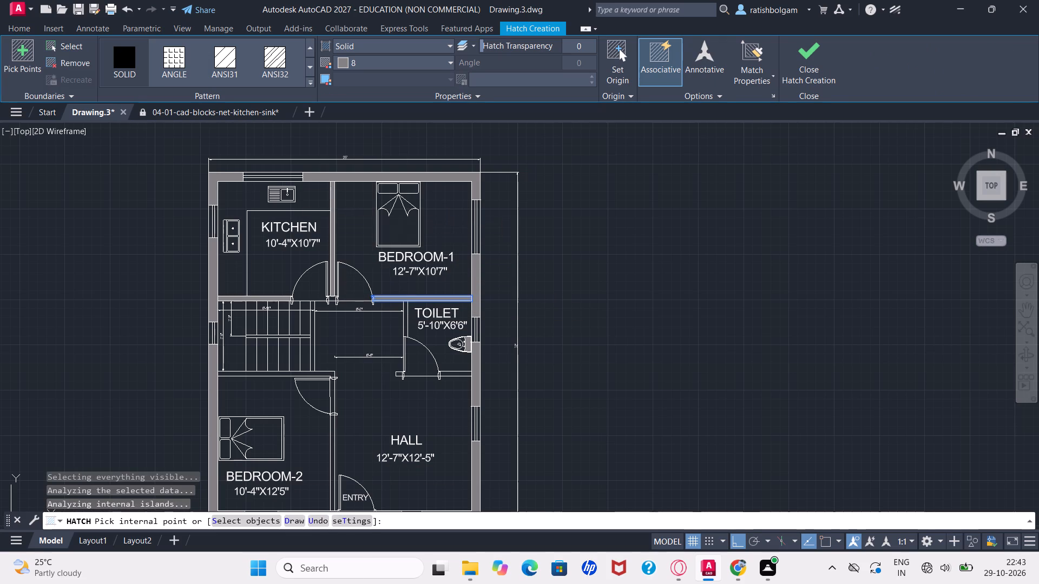
ctrl+scroll(345, 266, up, 2)
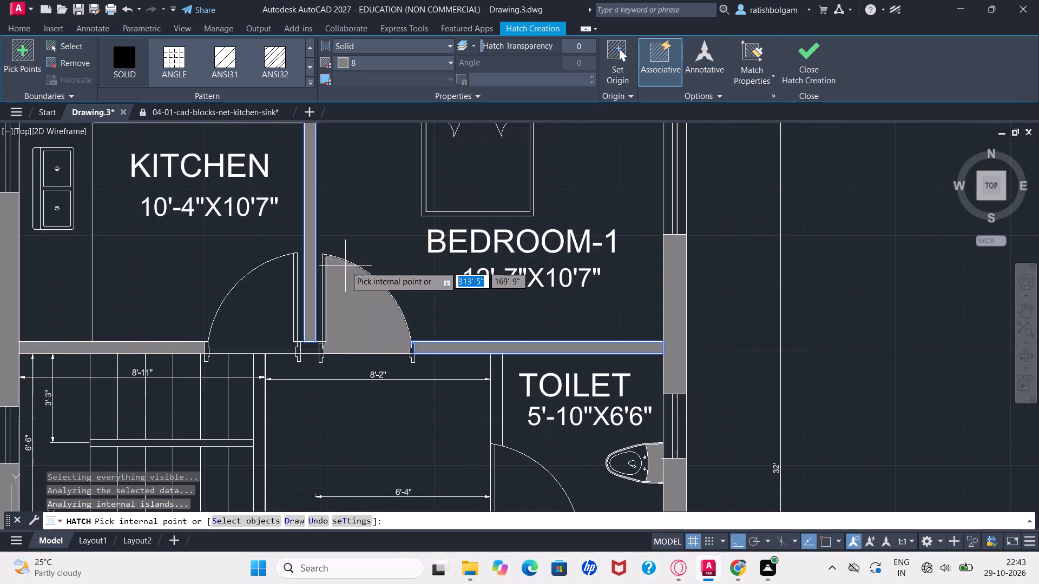
ctrl+scroll(345, 266, down, 2)
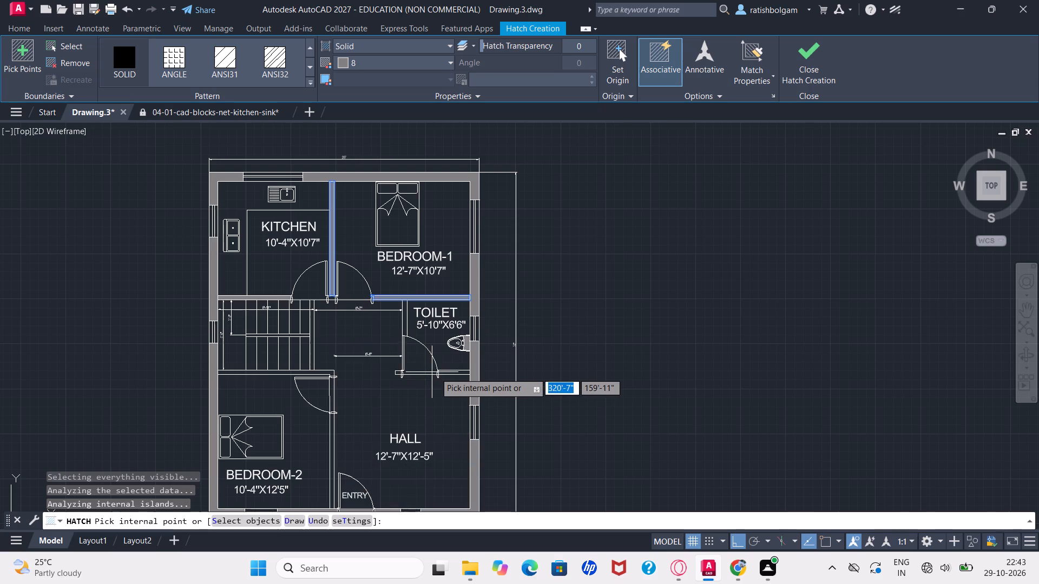
click(448, 374)
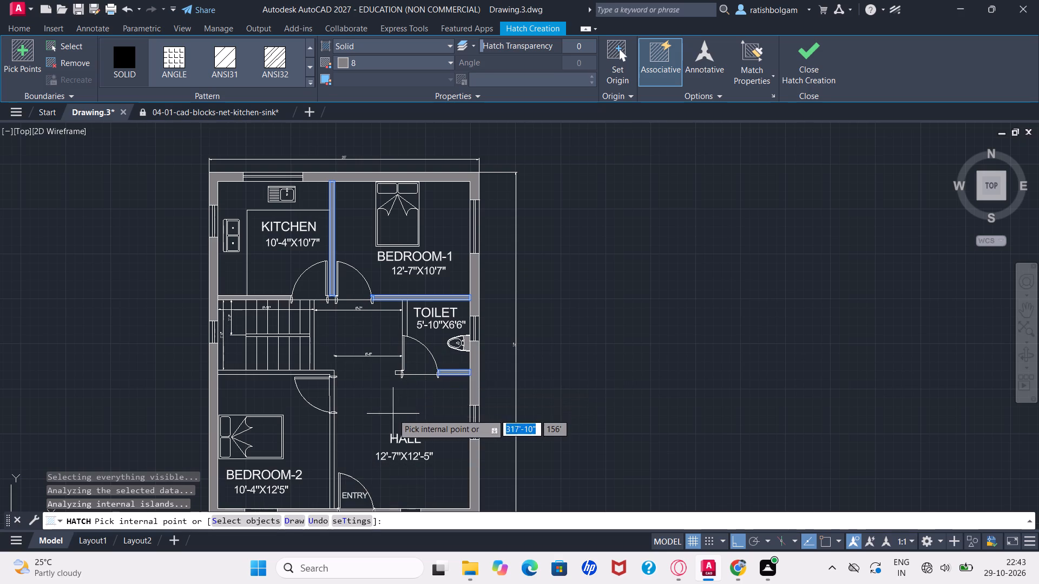
click(331, 446)
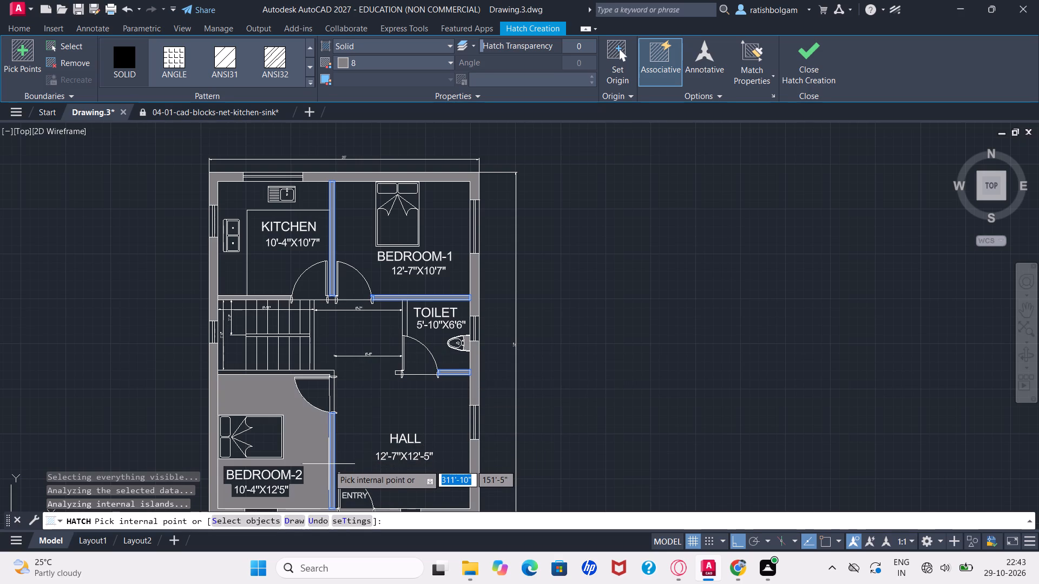
click(307, 372)
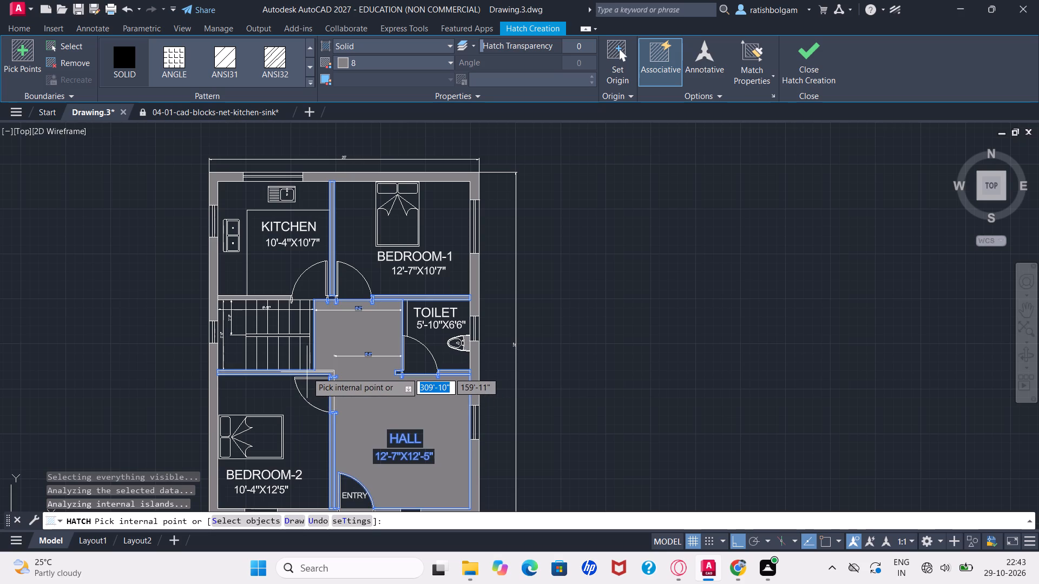
click(307, 372)
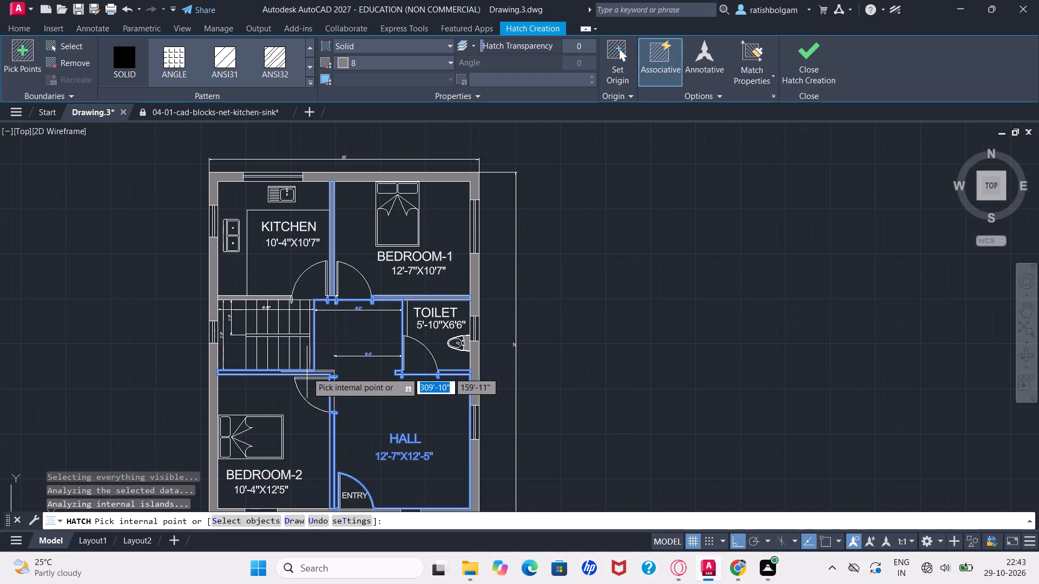
key(Escape)
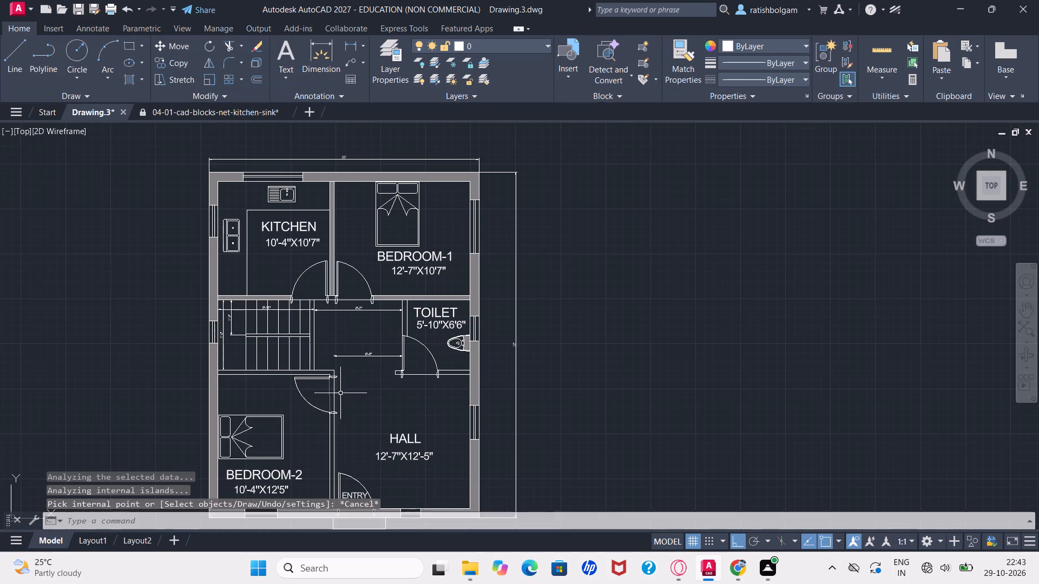
Fill the short wall between the toilet and hall, from the toilet door to the outer wall, with solid hatch in colour 8.
key(h)
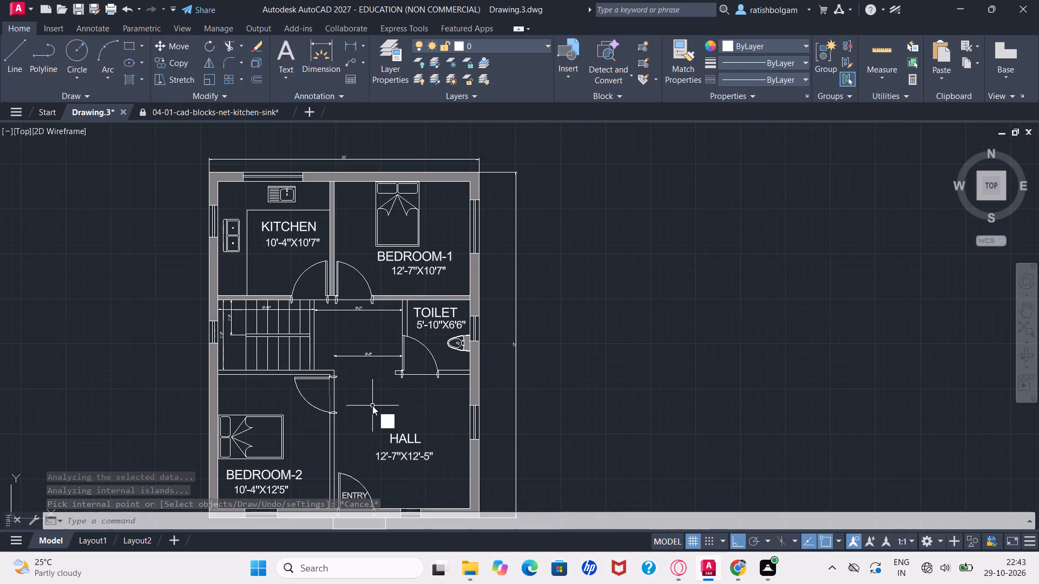
key(Return)
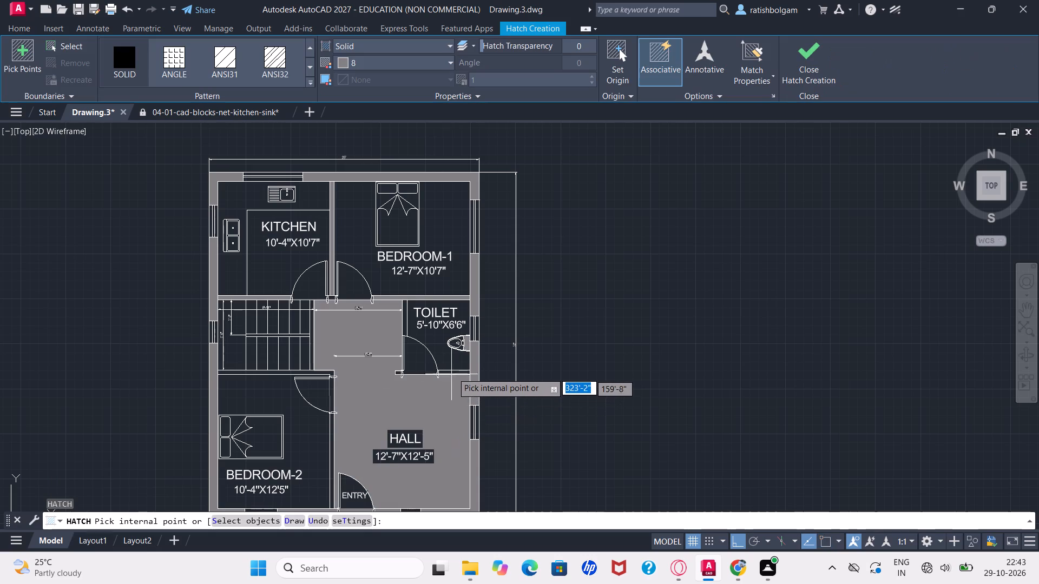
click(453, 371)
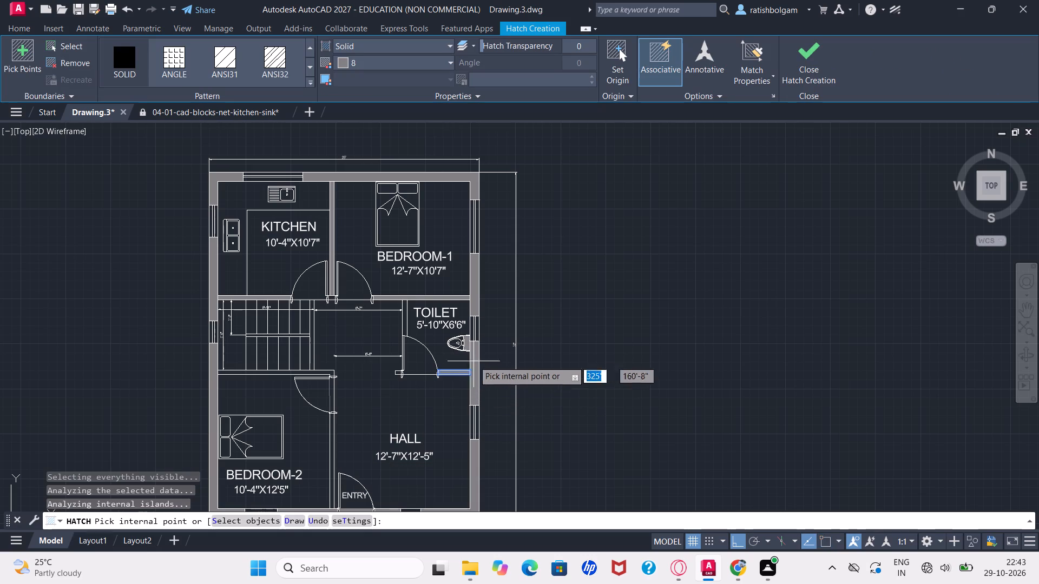
click(551, 335)
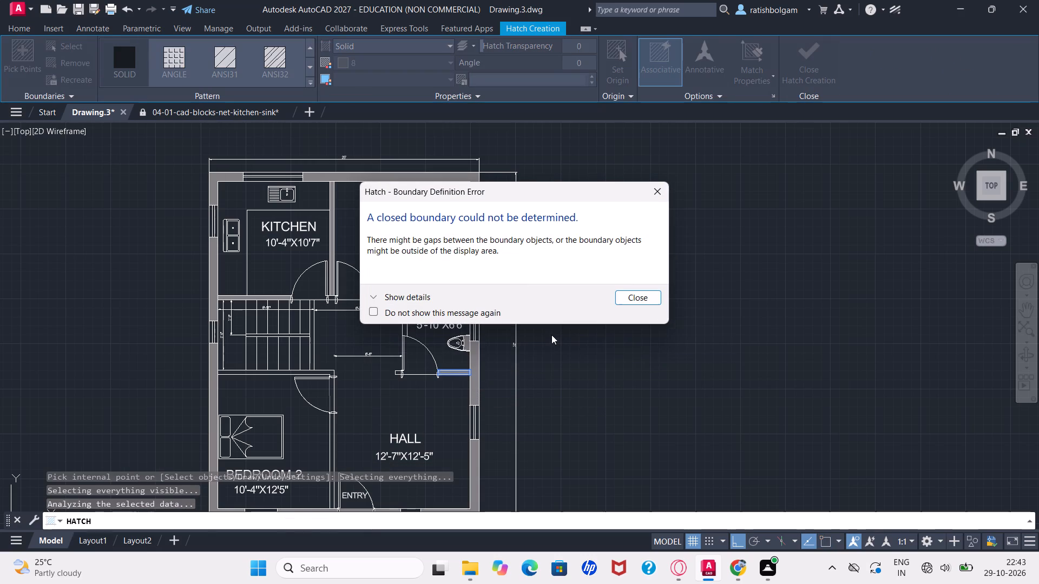
key(BackSpace)
key(Return)
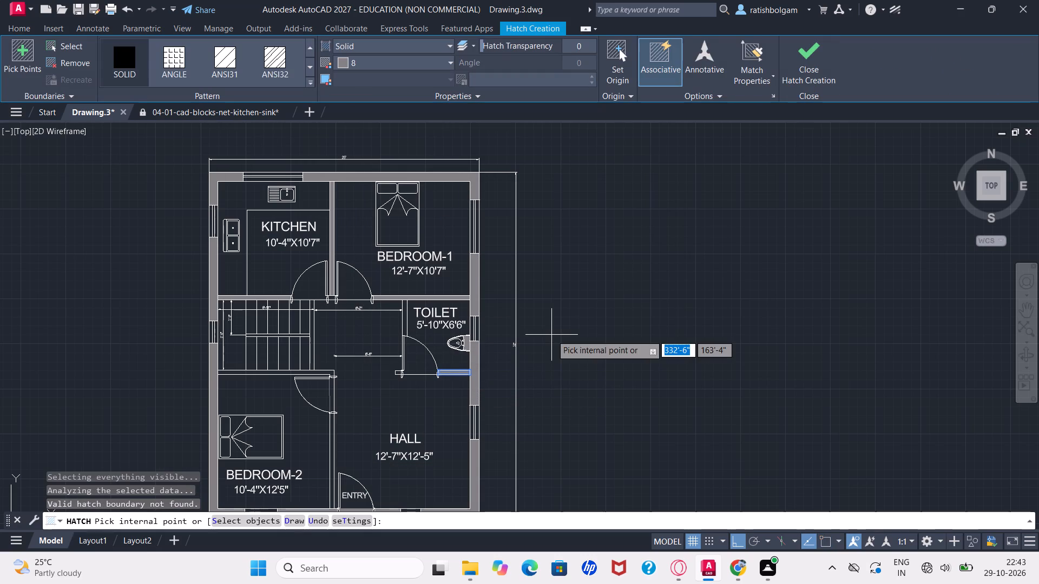
key(Return)
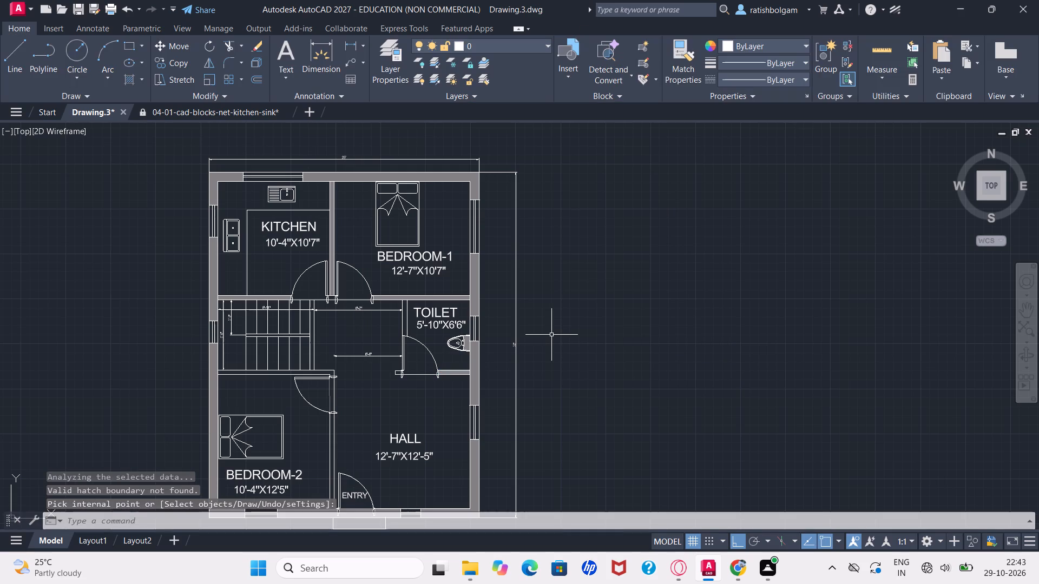
Fill the wall between Bedroom-2 and the hall, from the Bedroom-2 door to the outer wall, with solid hatch in colour 8.
key(h)
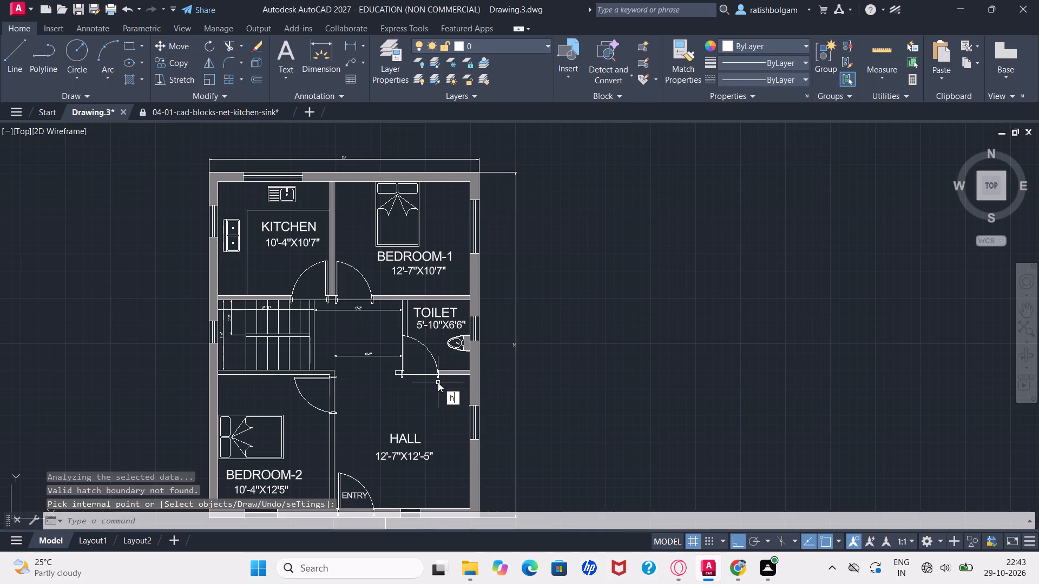
key(Return)
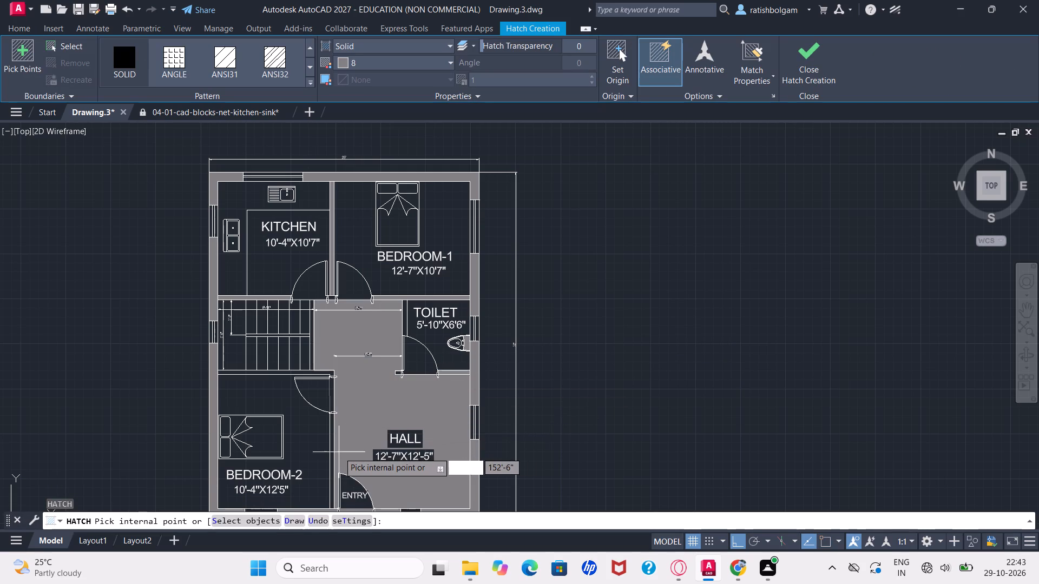
click(333, 451)
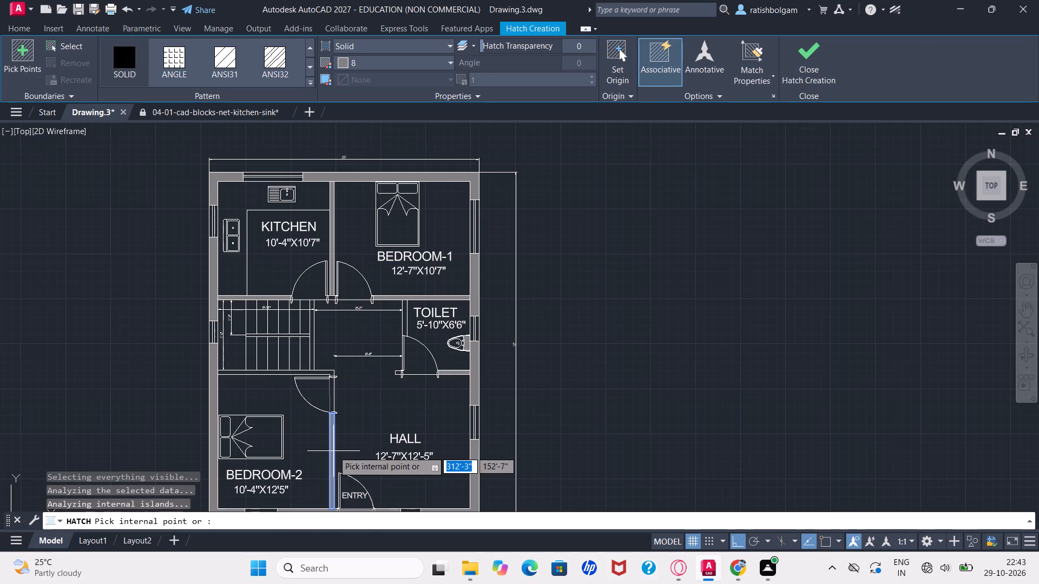
click(544, 412)
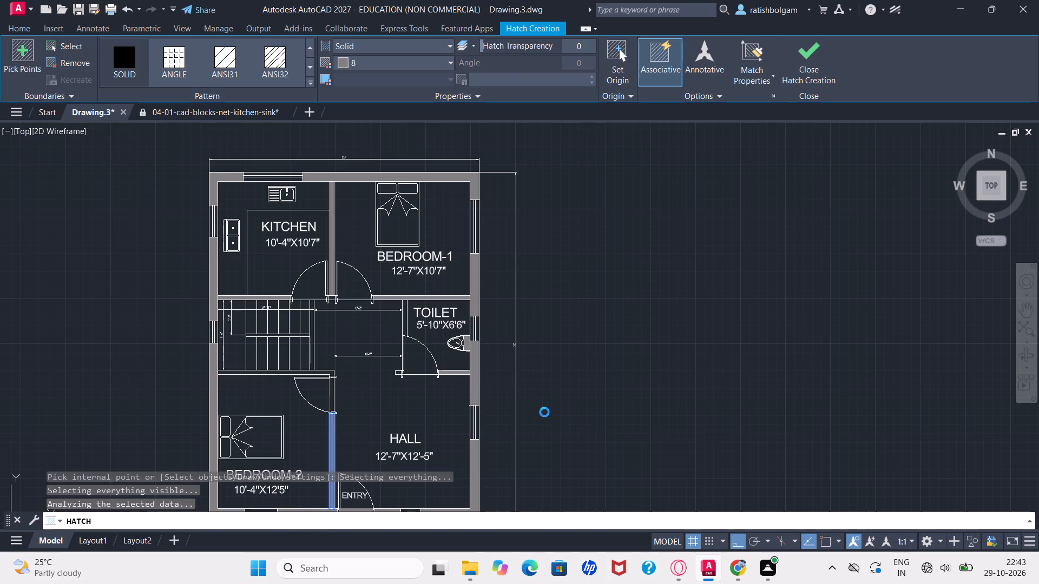
key(Return)
key(Return)
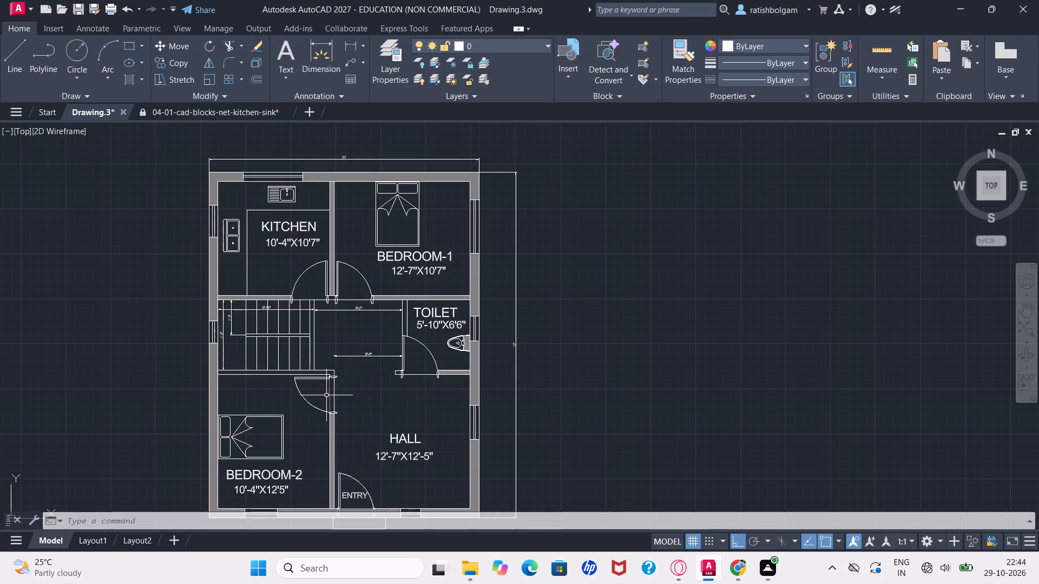
Erase the vertical line across the Bedroom-2 door opening on the bedroom-side wall face.
ctrl+scroll(327, 395, up, 2)
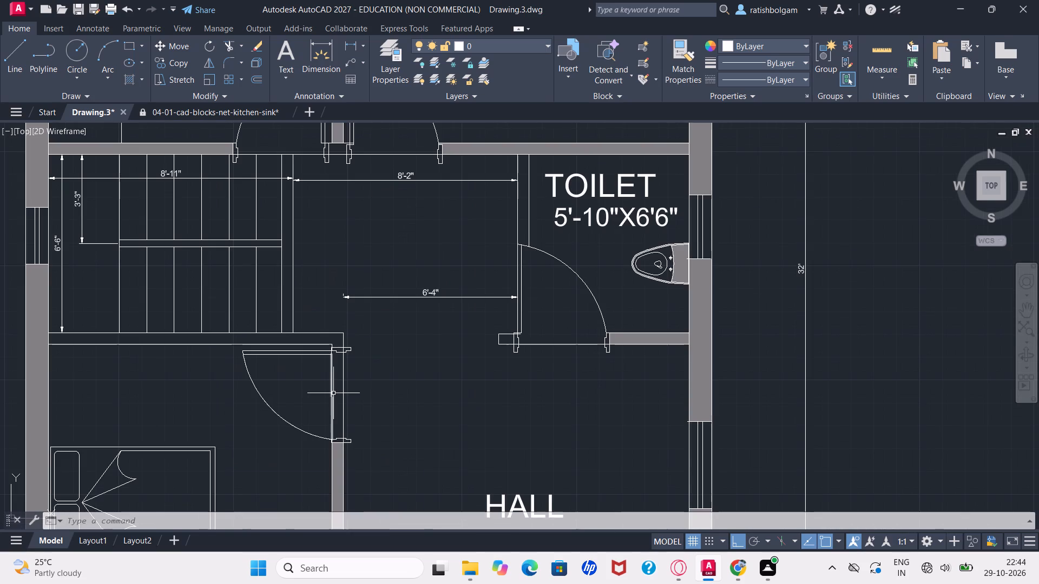
click(333, 393)
key(Delete)
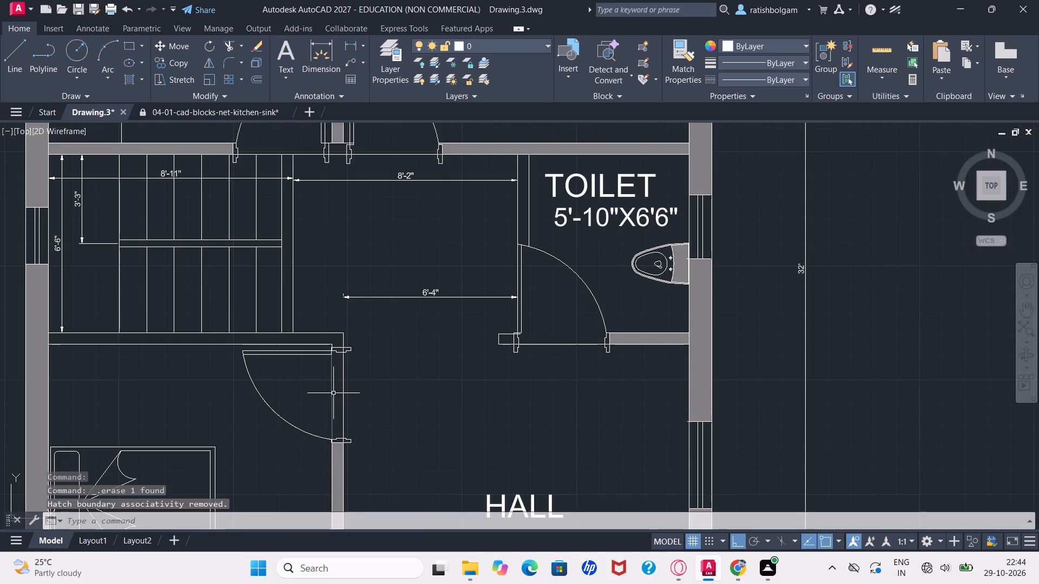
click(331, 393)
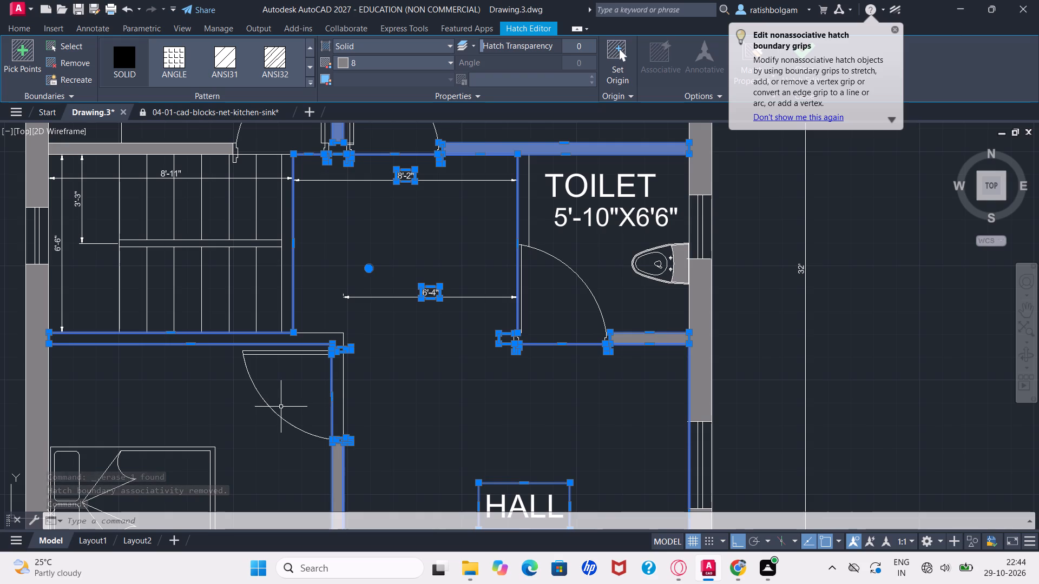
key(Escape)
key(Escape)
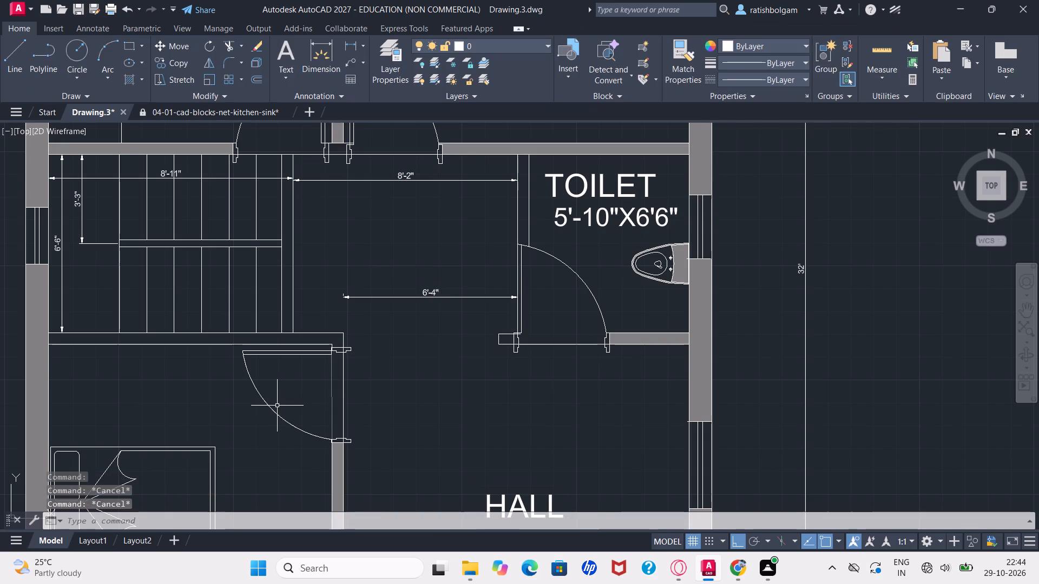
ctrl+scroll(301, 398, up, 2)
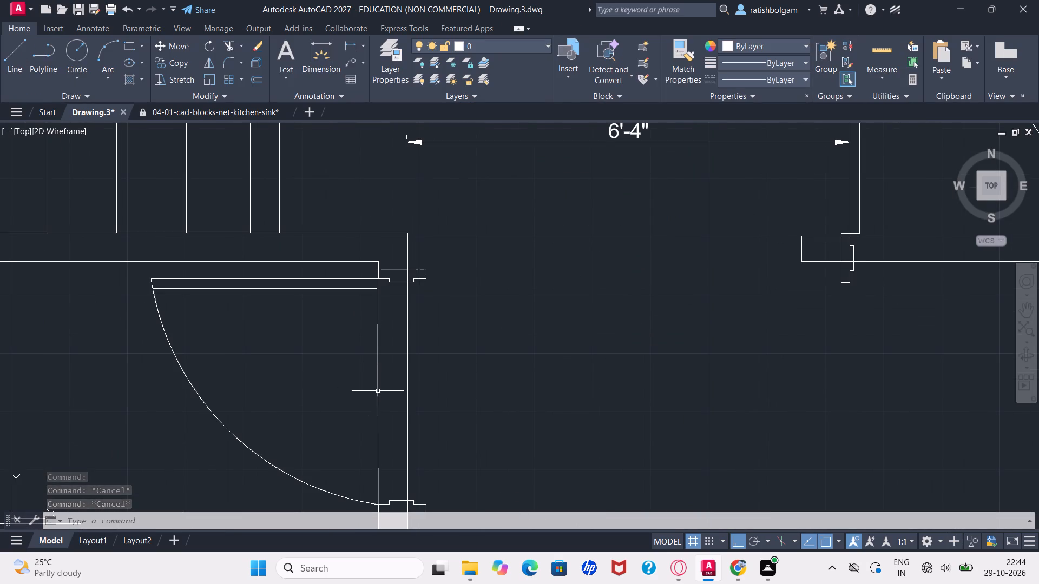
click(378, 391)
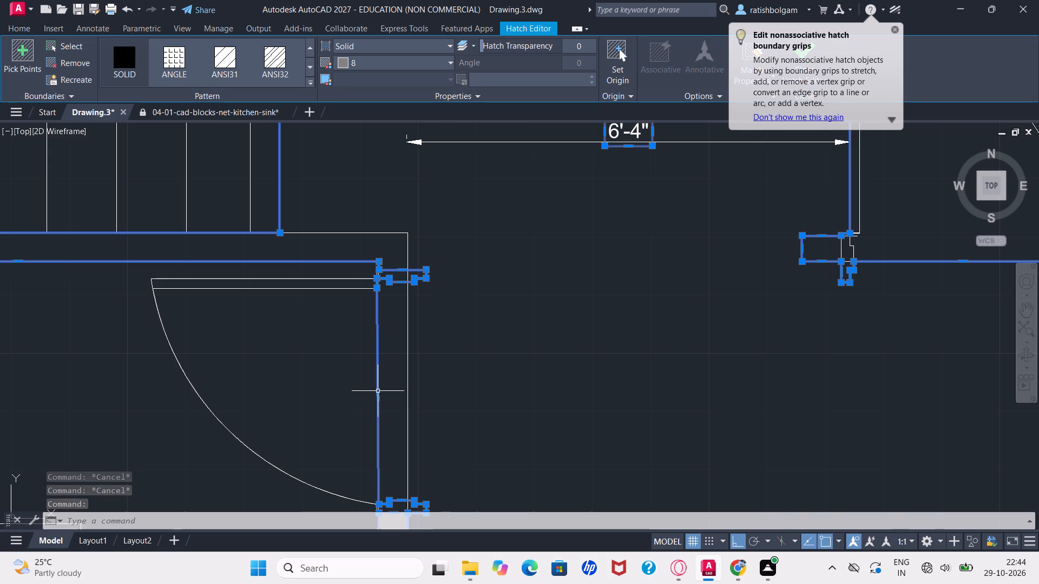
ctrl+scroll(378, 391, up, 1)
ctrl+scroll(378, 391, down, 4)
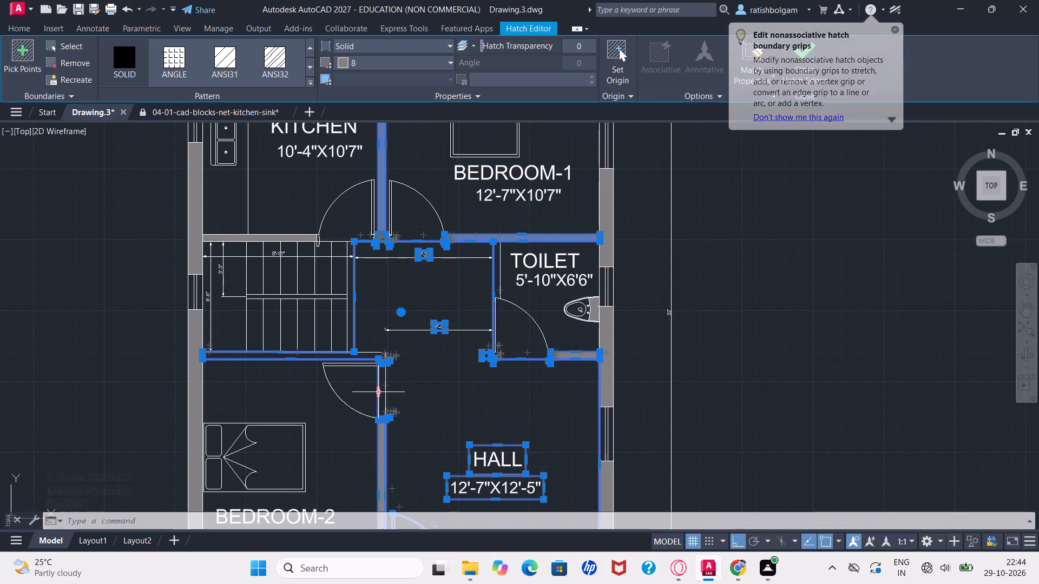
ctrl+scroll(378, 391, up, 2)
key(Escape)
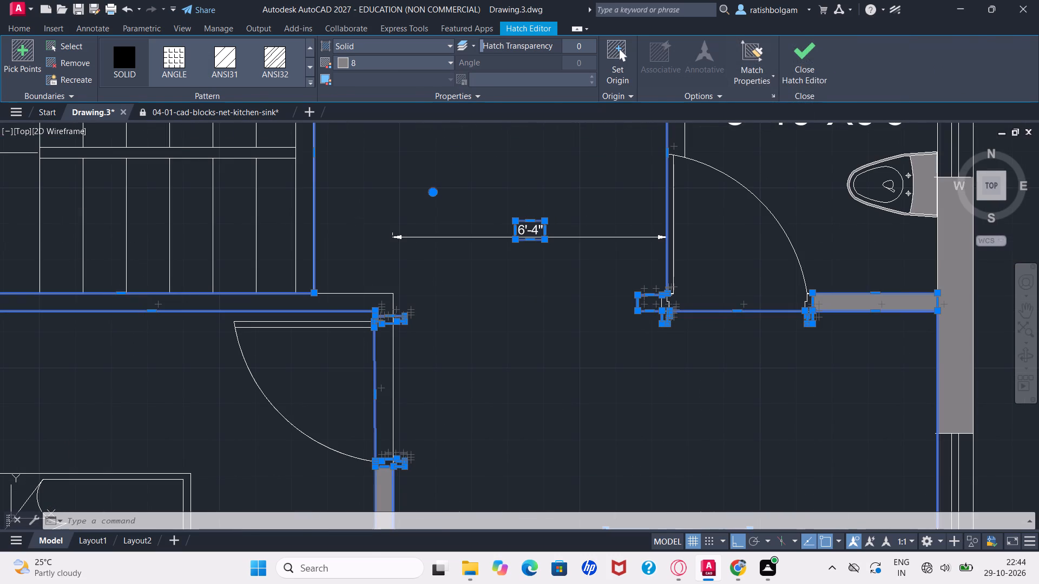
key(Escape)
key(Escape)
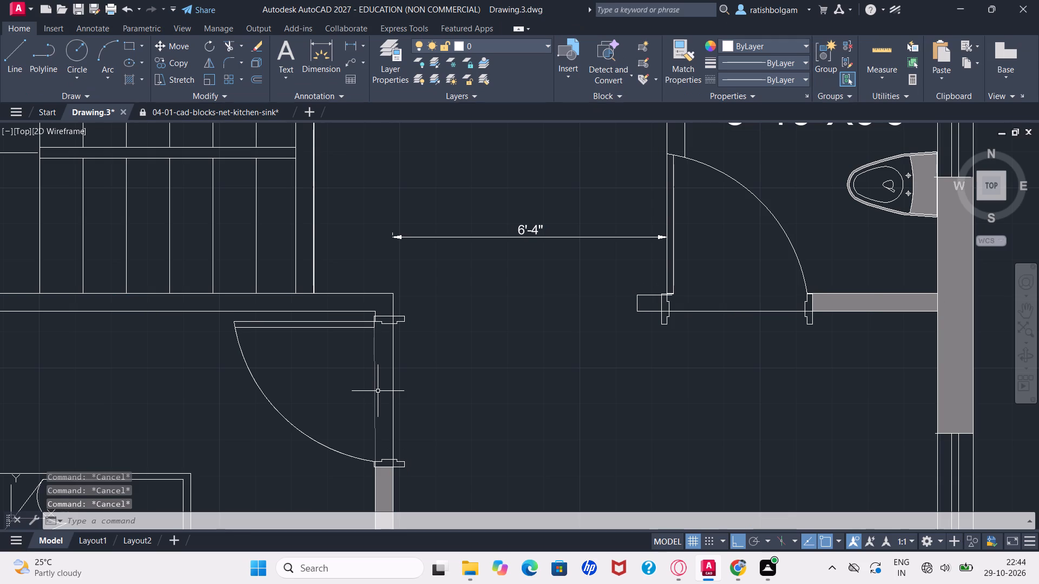
Trim away the remaining thin vertical line across the Bedroom-2 door opening on the bedroom-side wall face.
text(tr)
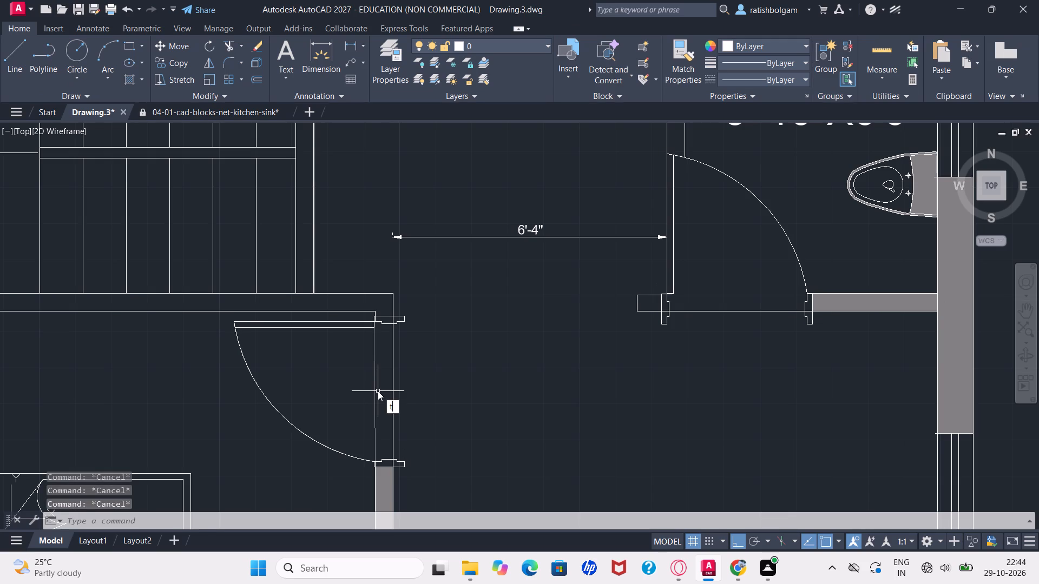
key(Return)
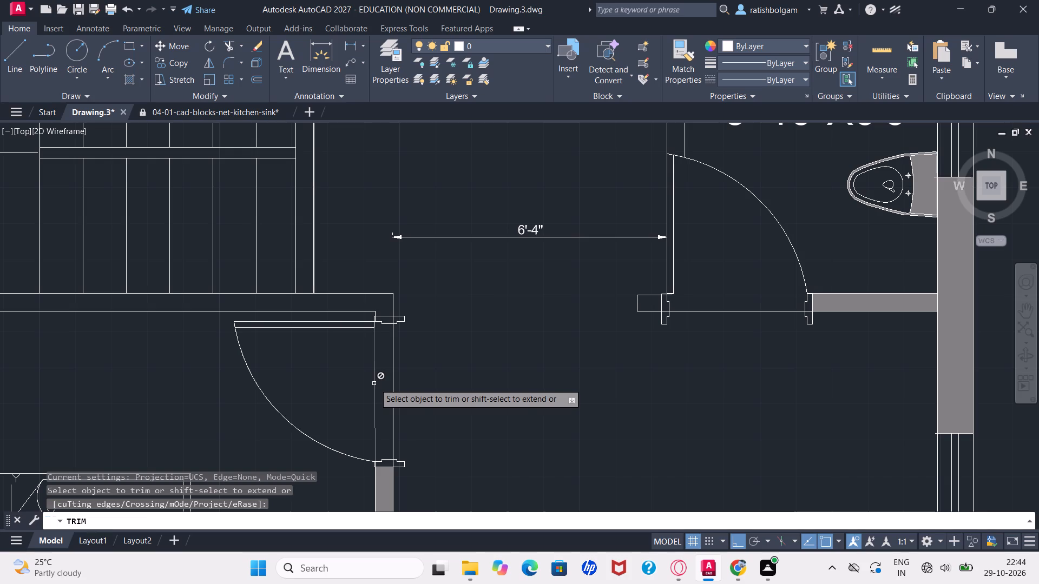
click(374, 383)
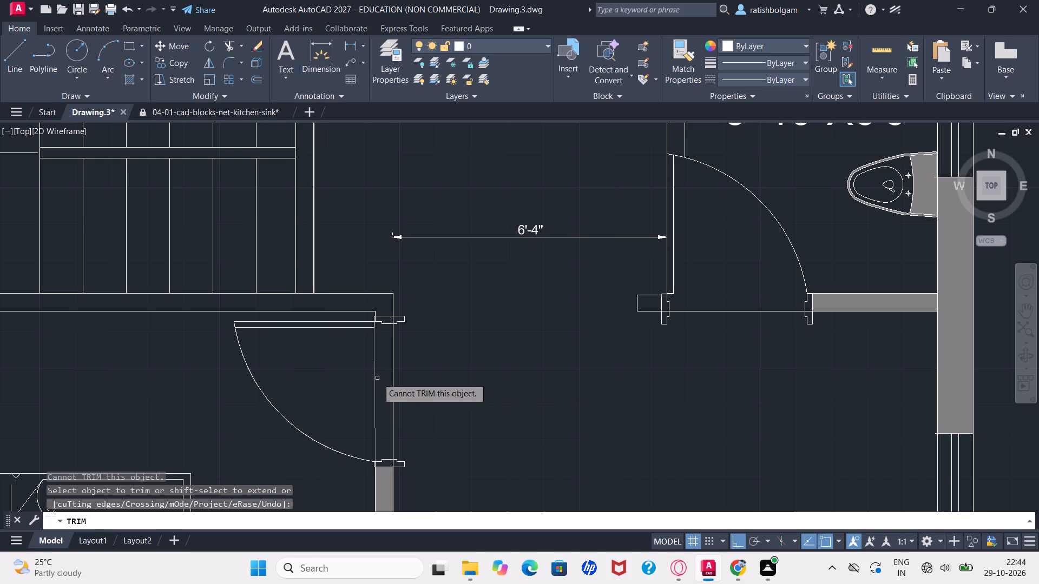
click(377, 378)
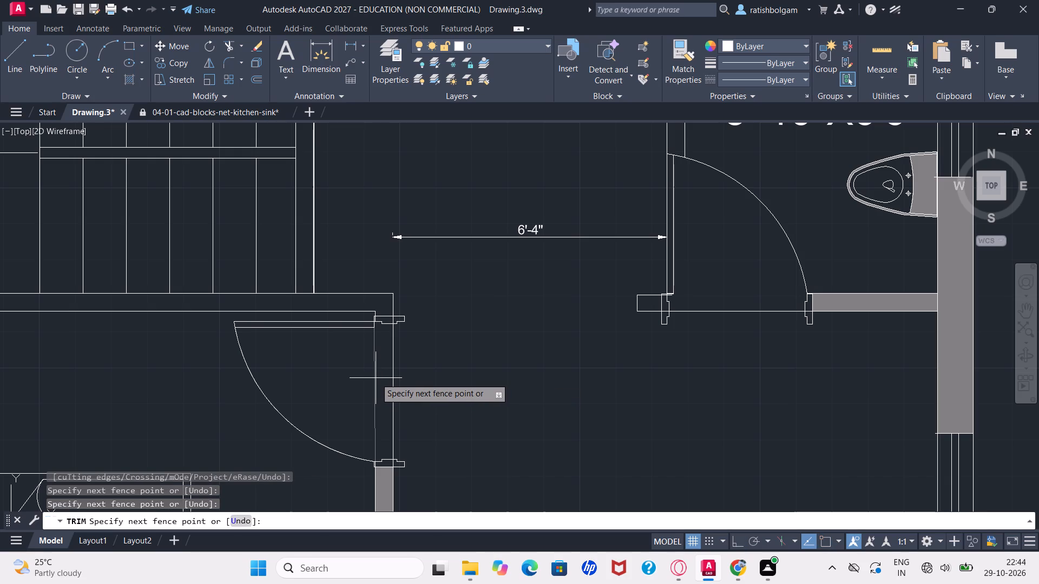
click(375, 378)
double_click(375, 378)
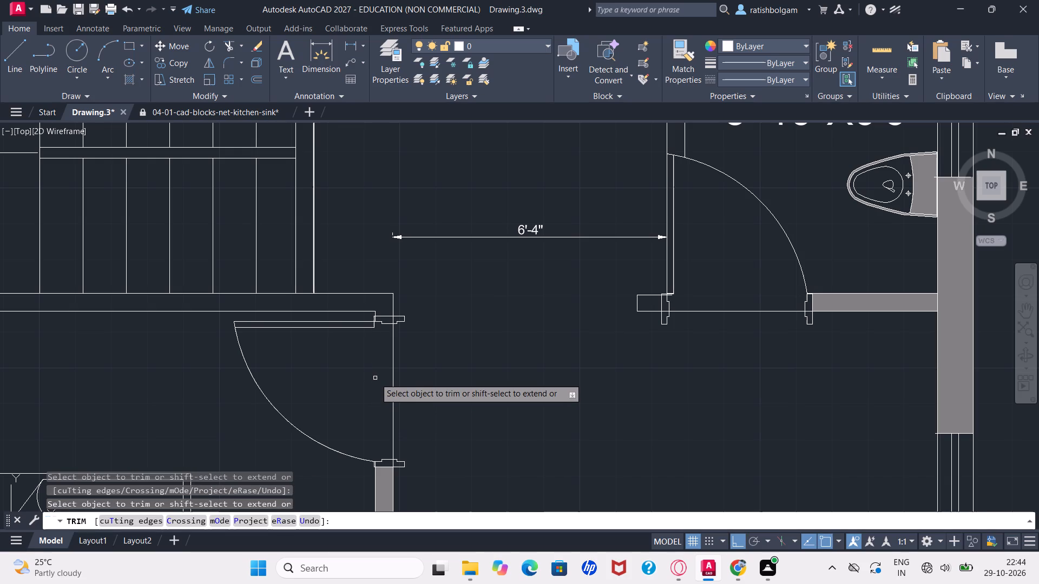
key(Escape)
key(Escape)
key(Escape)
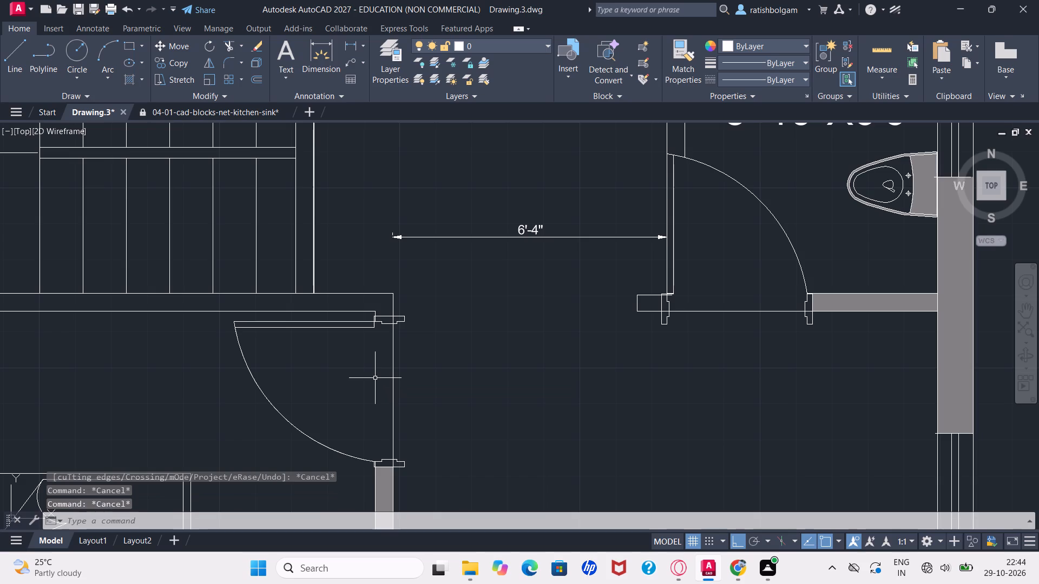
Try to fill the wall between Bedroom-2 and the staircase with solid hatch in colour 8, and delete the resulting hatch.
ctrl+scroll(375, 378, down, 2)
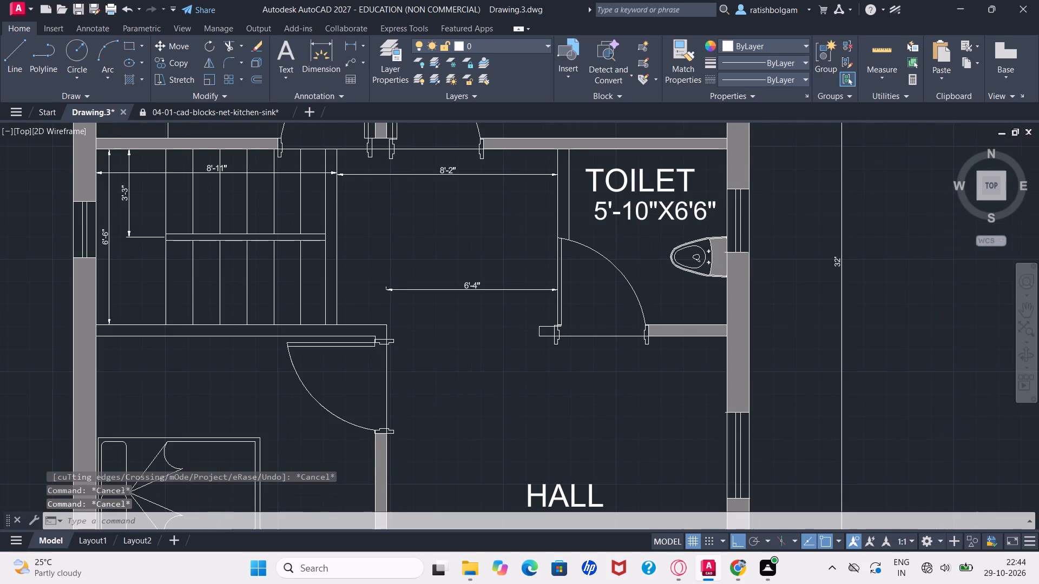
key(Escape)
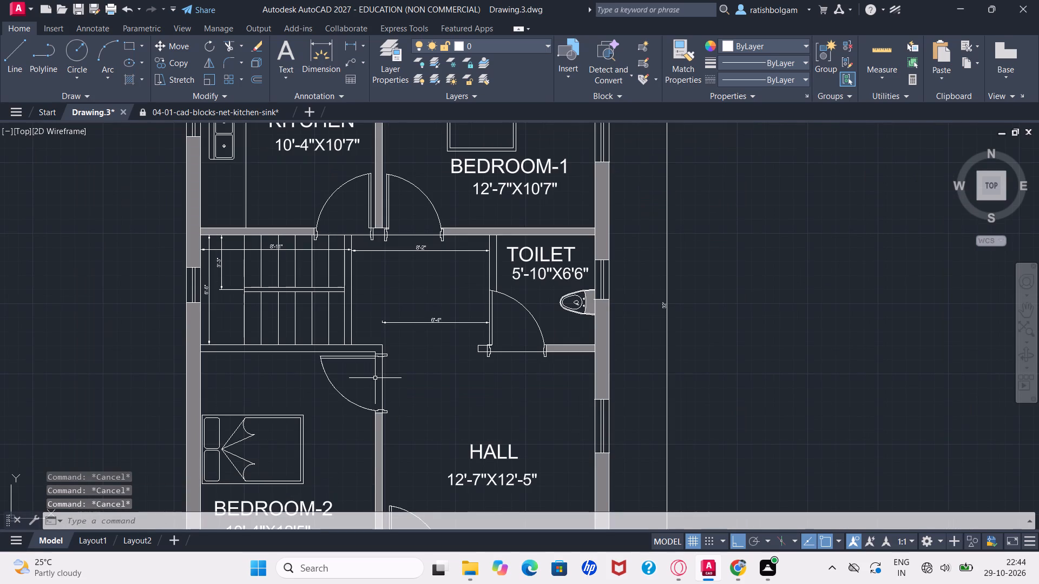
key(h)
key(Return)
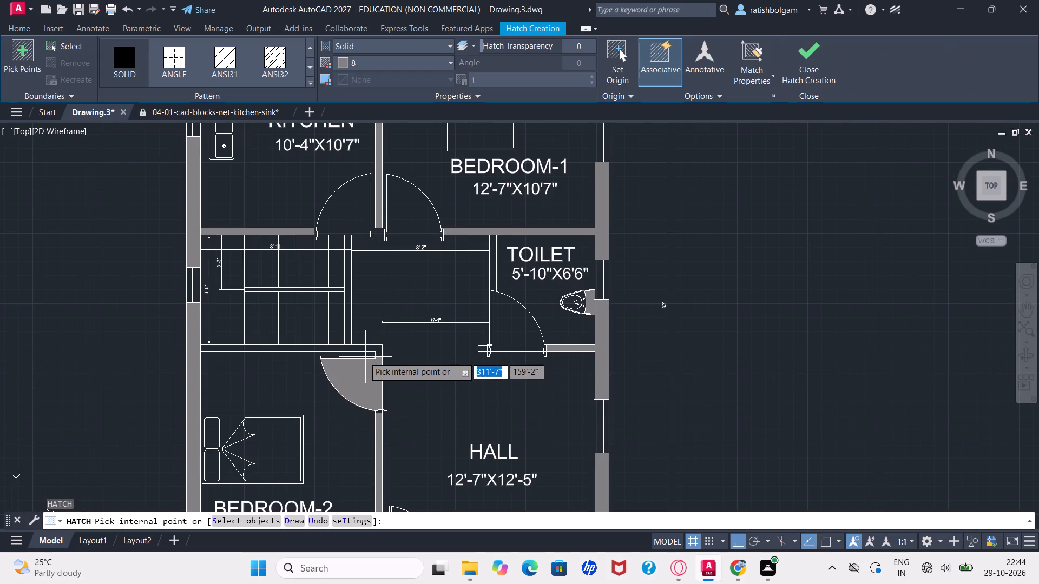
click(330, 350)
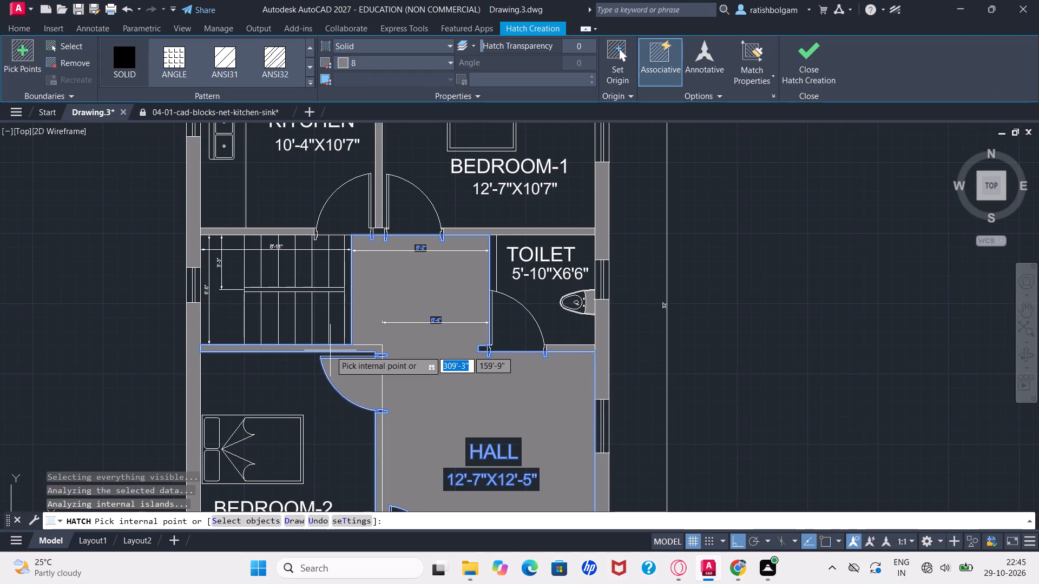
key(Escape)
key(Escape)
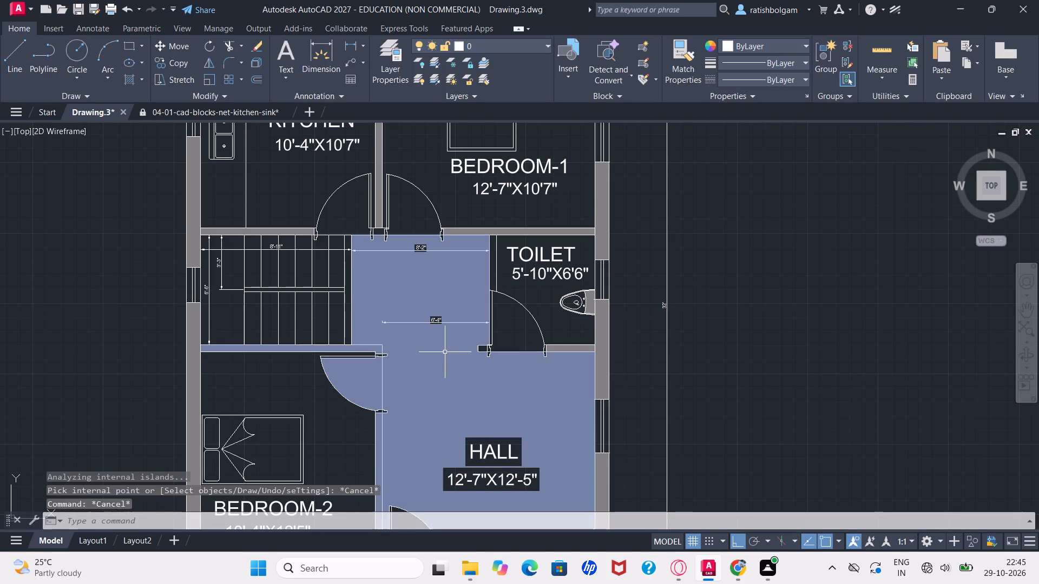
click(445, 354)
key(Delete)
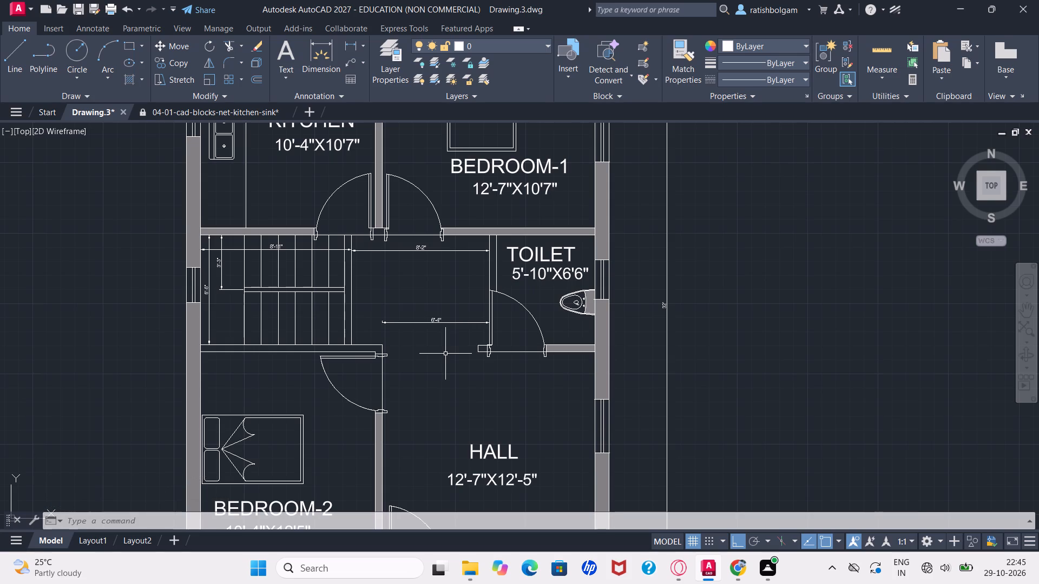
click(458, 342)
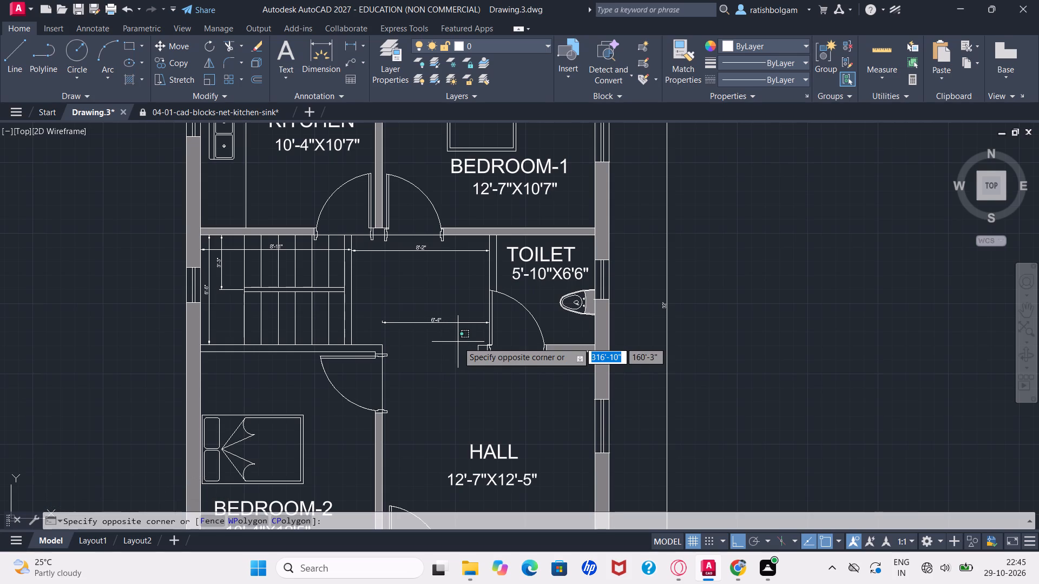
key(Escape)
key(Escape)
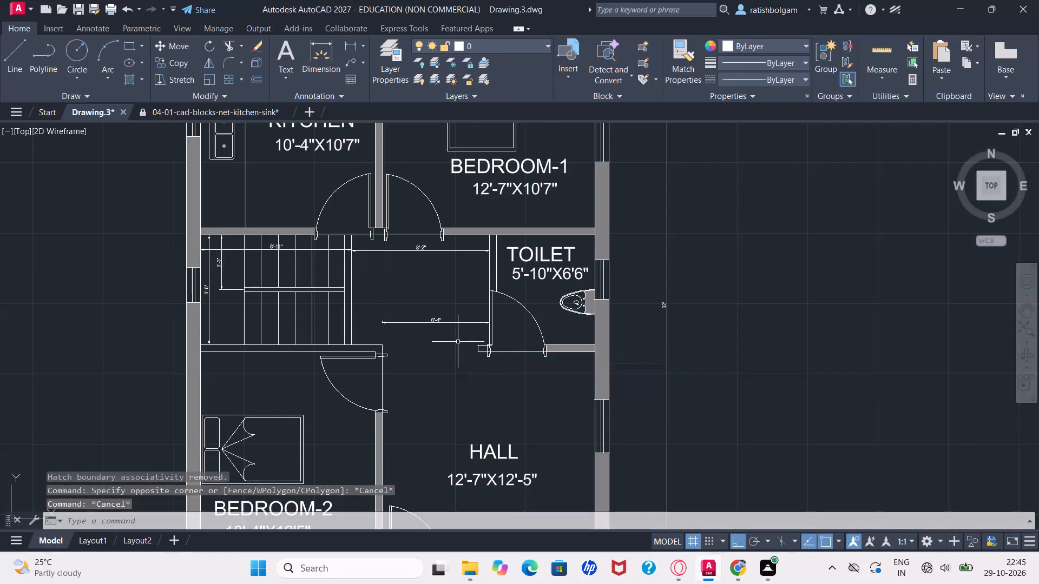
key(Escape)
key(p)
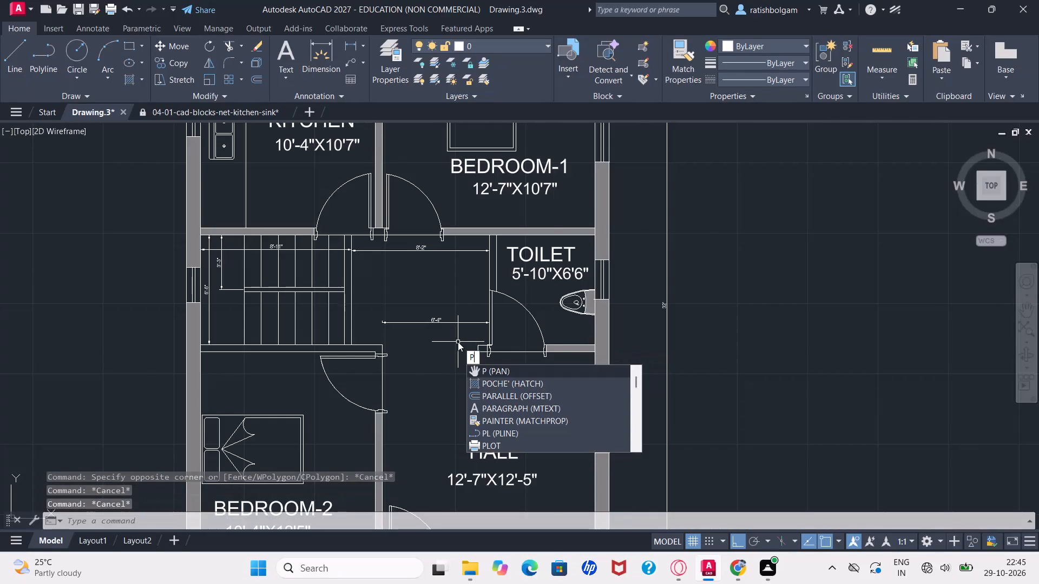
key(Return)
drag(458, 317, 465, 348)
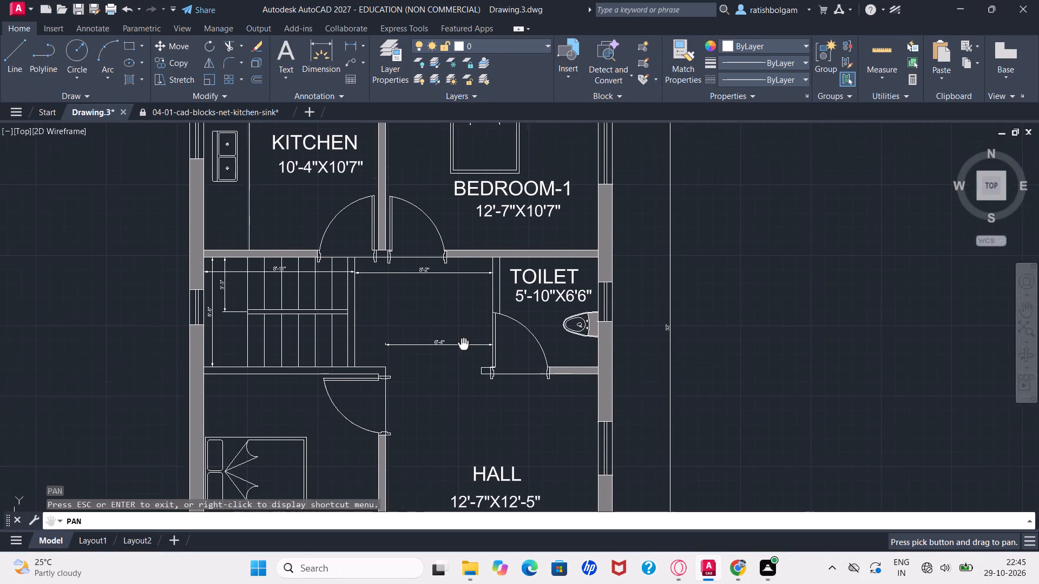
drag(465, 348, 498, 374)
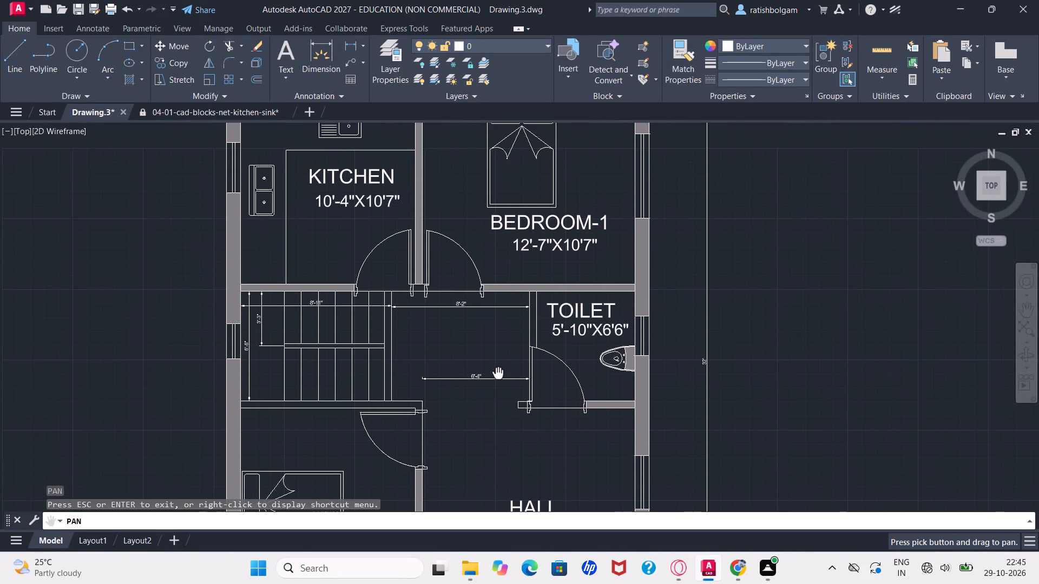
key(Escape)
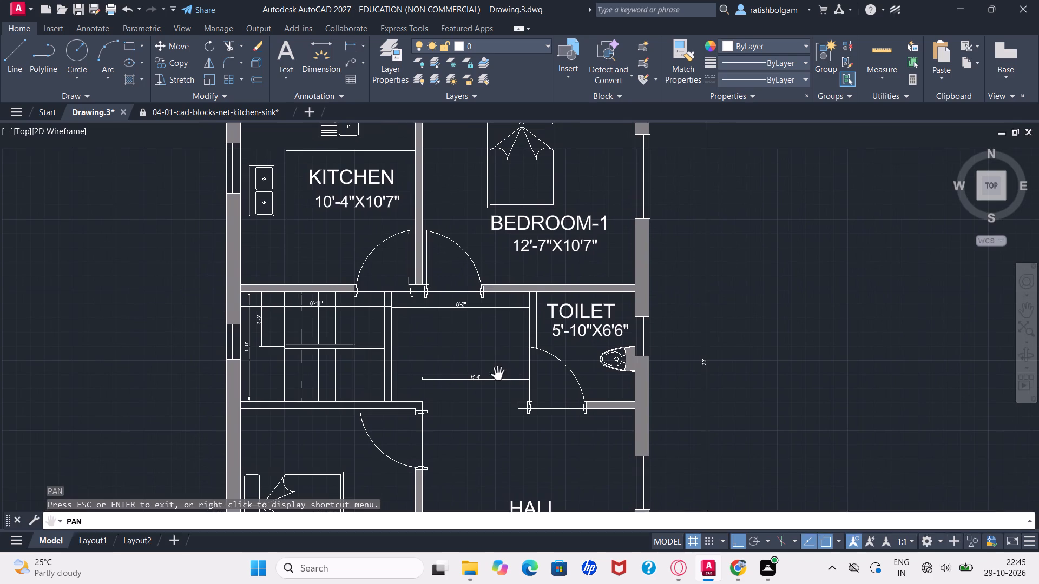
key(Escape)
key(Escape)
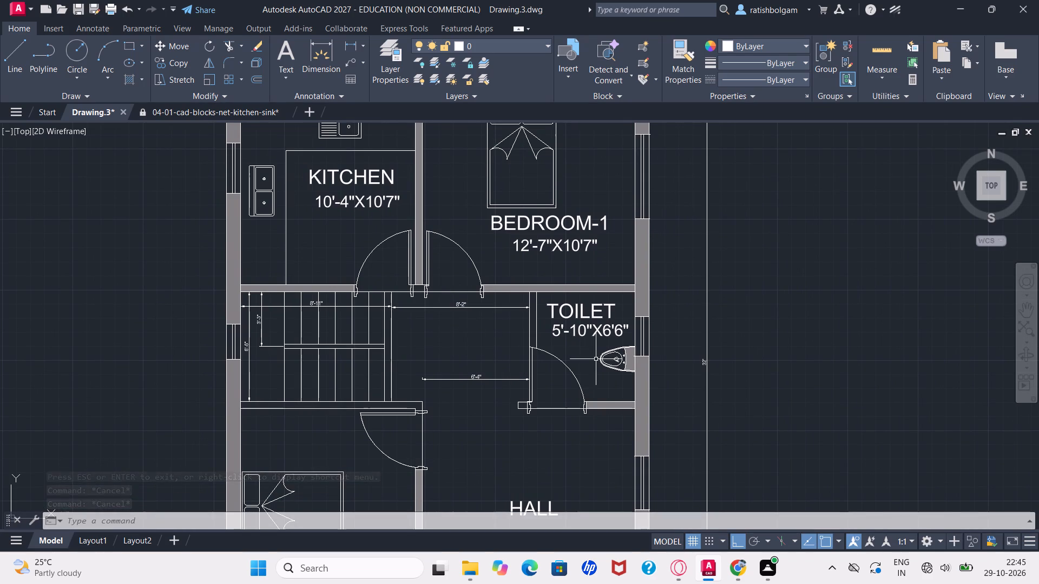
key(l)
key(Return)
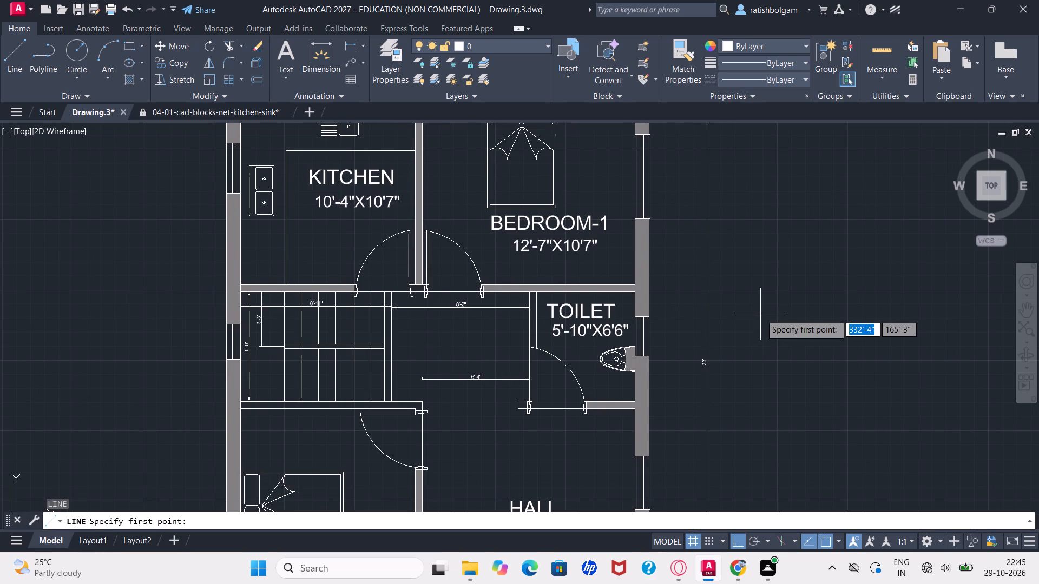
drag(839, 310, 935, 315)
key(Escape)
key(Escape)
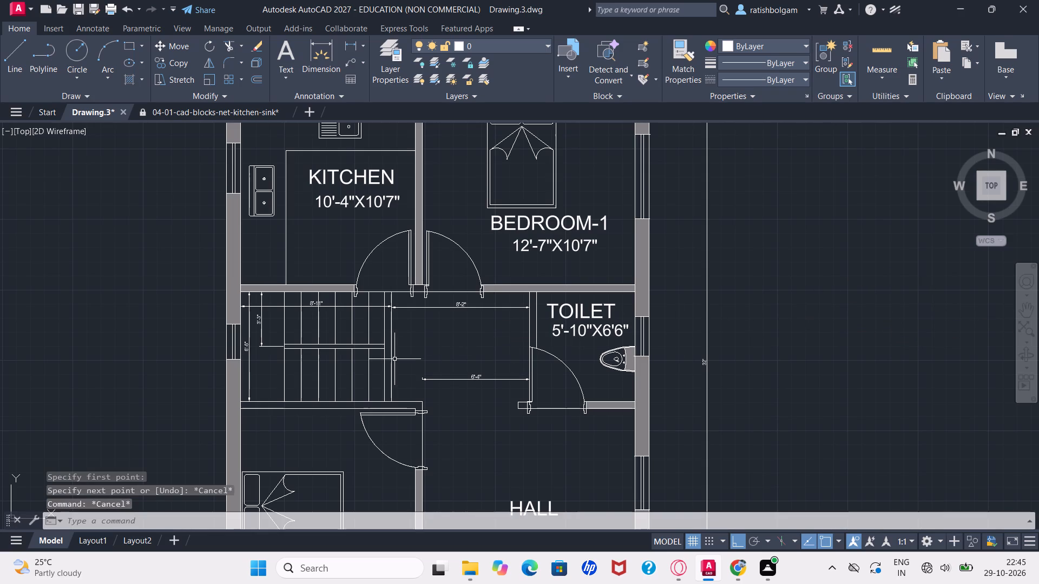
With object snap off, draw a horizontal line from the passage beside the stairs across the lower flight, ending just past its first tread line.
key(l)
key(Return)
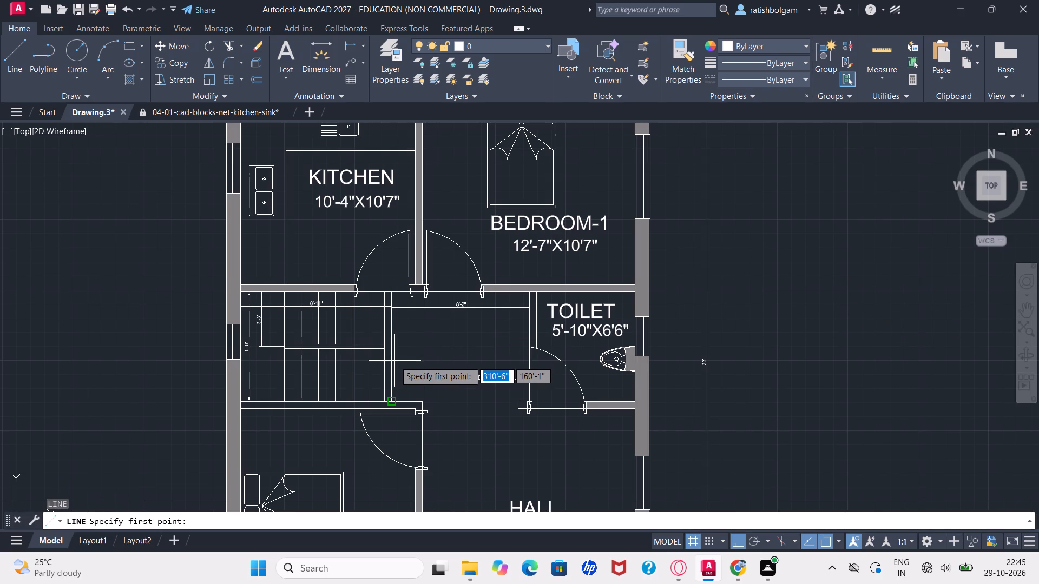
click(832, 539)
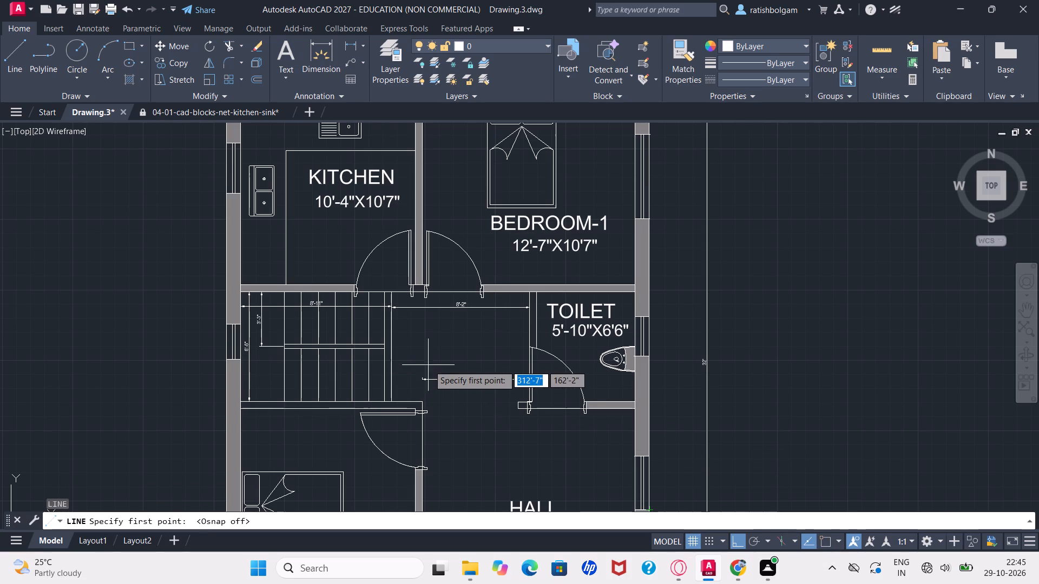
click(407, 369)
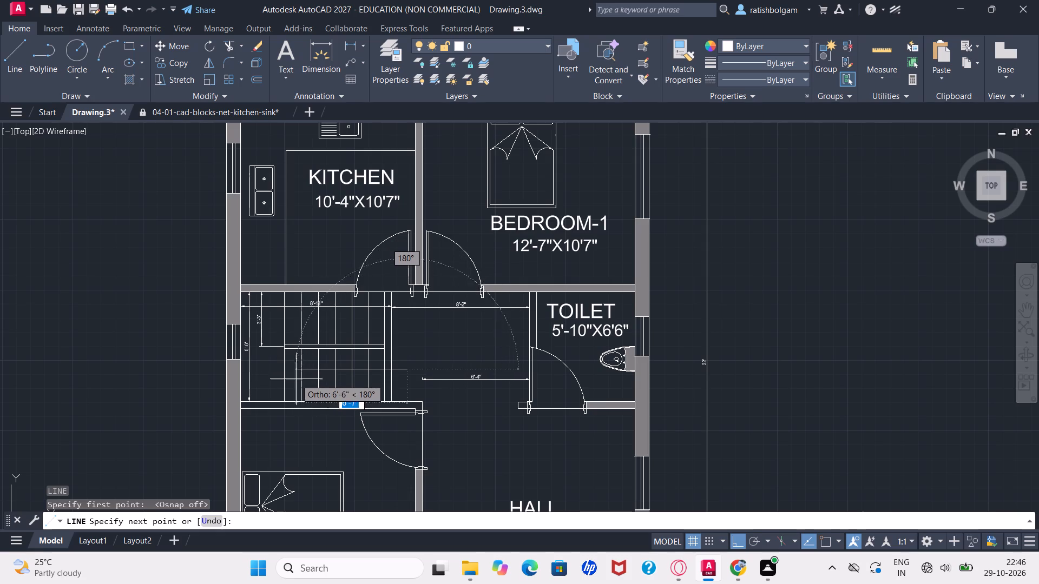
click(267, 376)
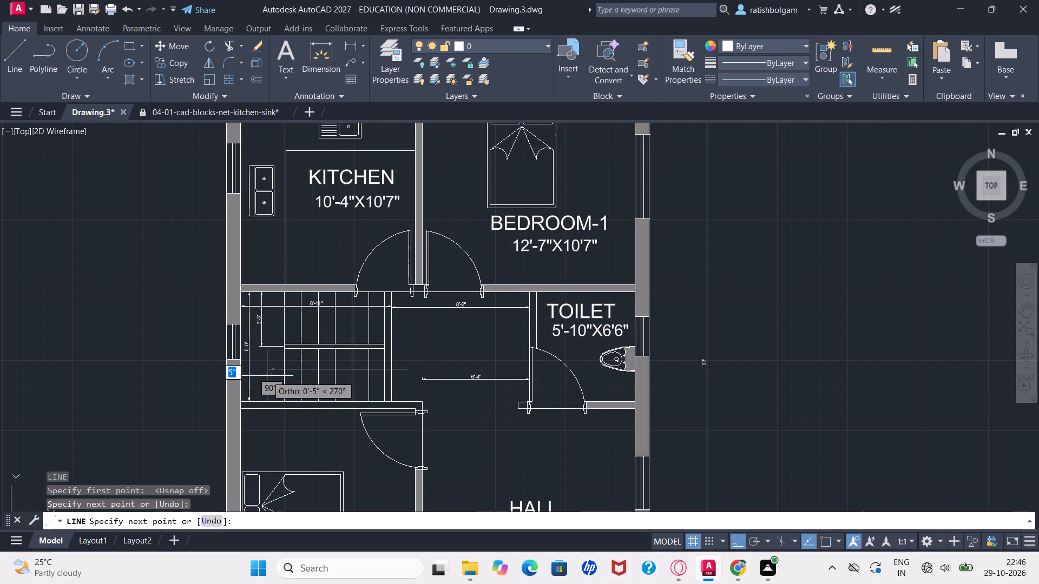
key(Escape)
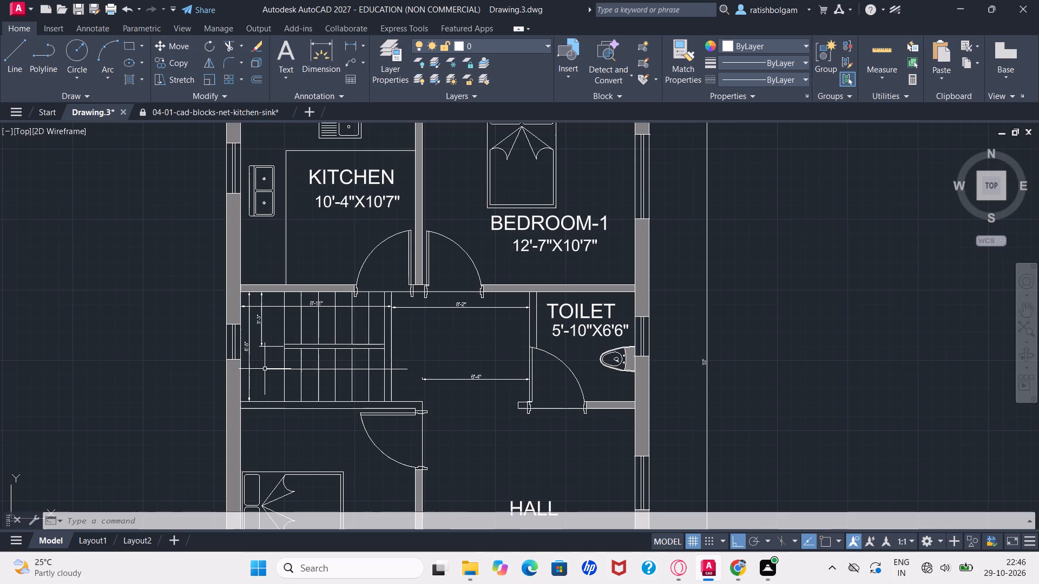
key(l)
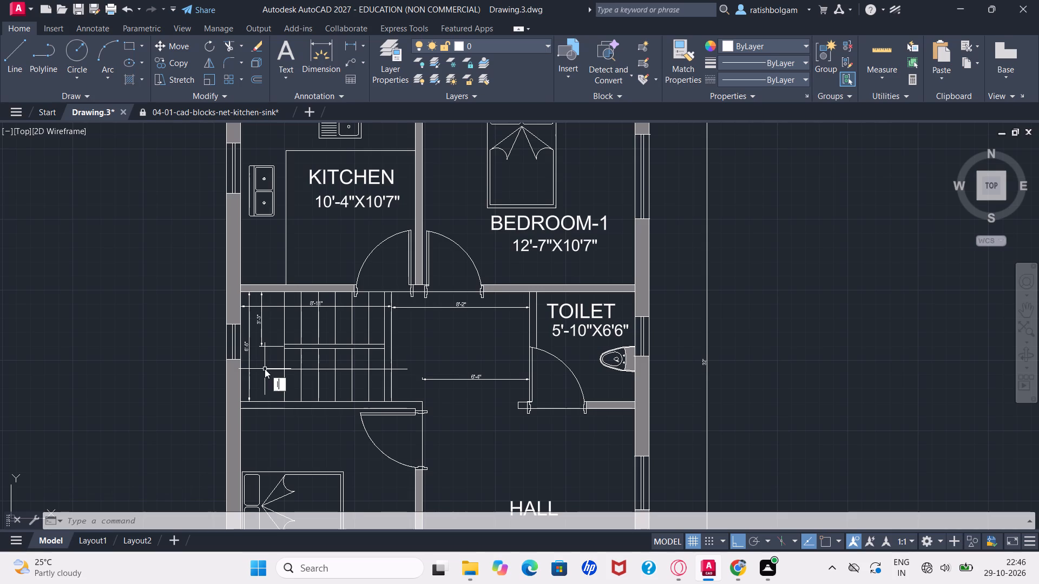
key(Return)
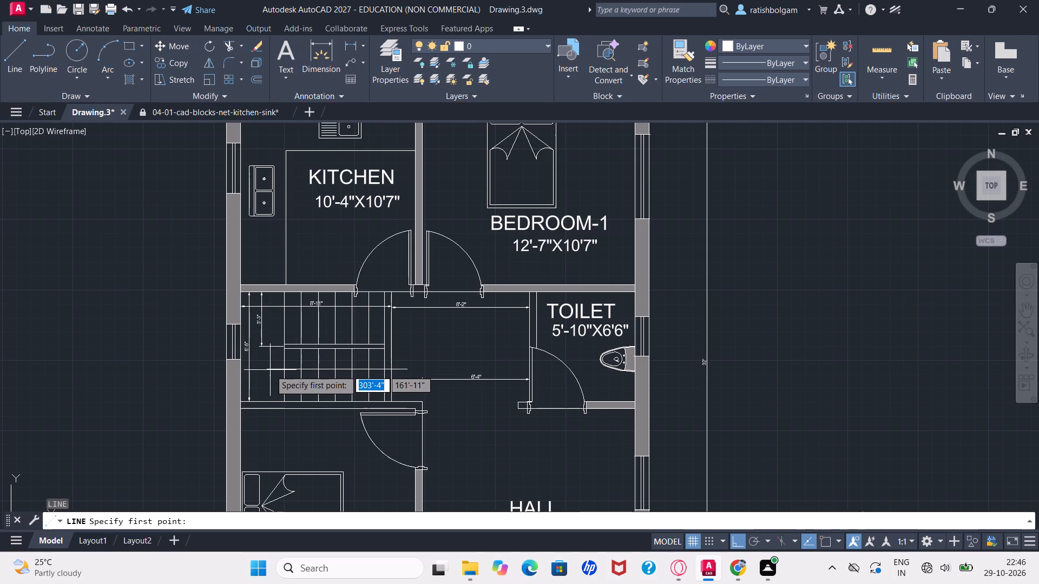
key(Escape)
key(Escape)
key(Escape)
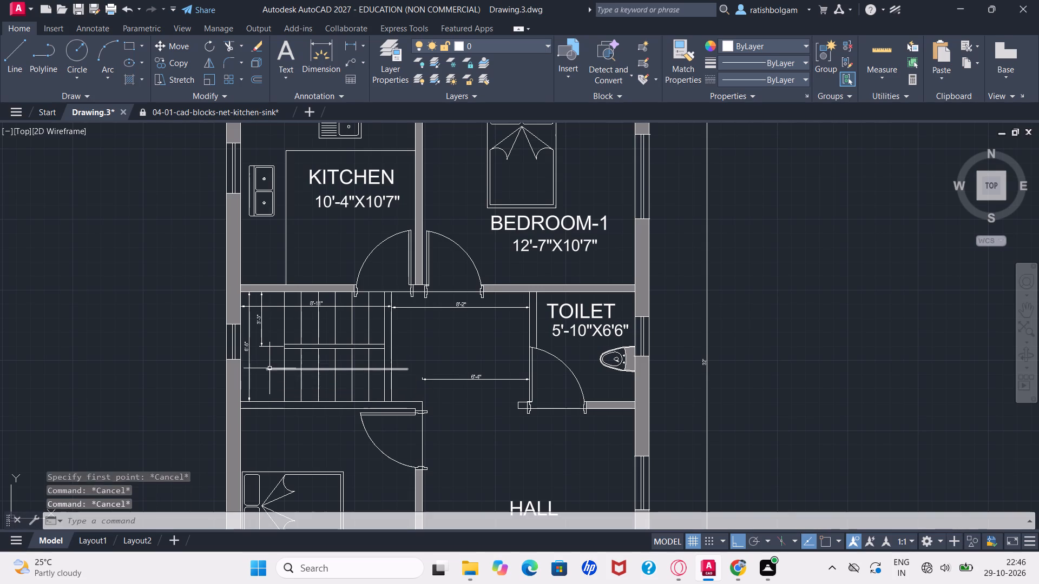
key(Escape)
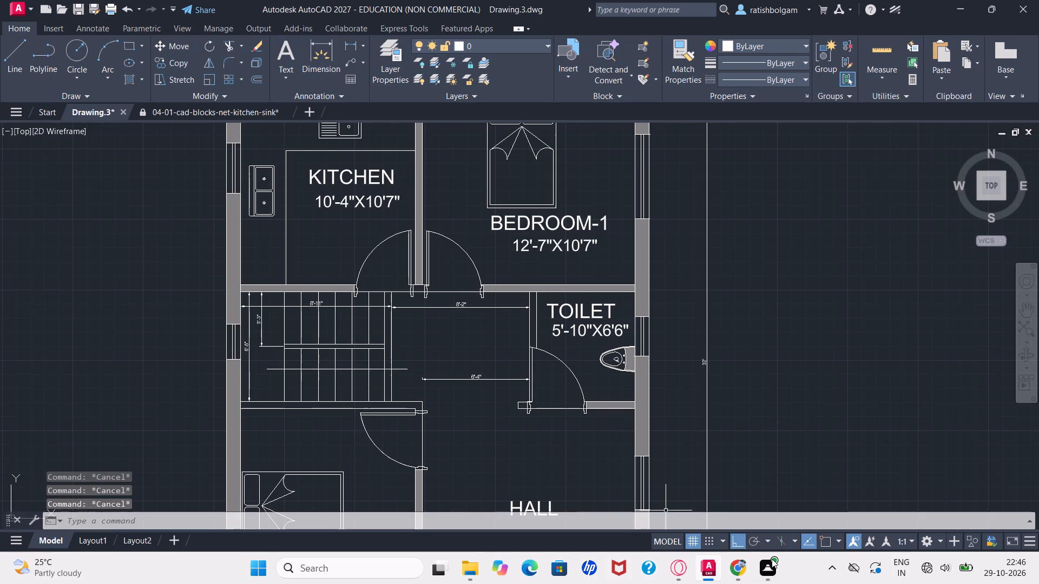
With object snap on, draw a diagonal line from the landing end of the horizontal stair line to the lower corner of the stair divider.
click(821, 543)
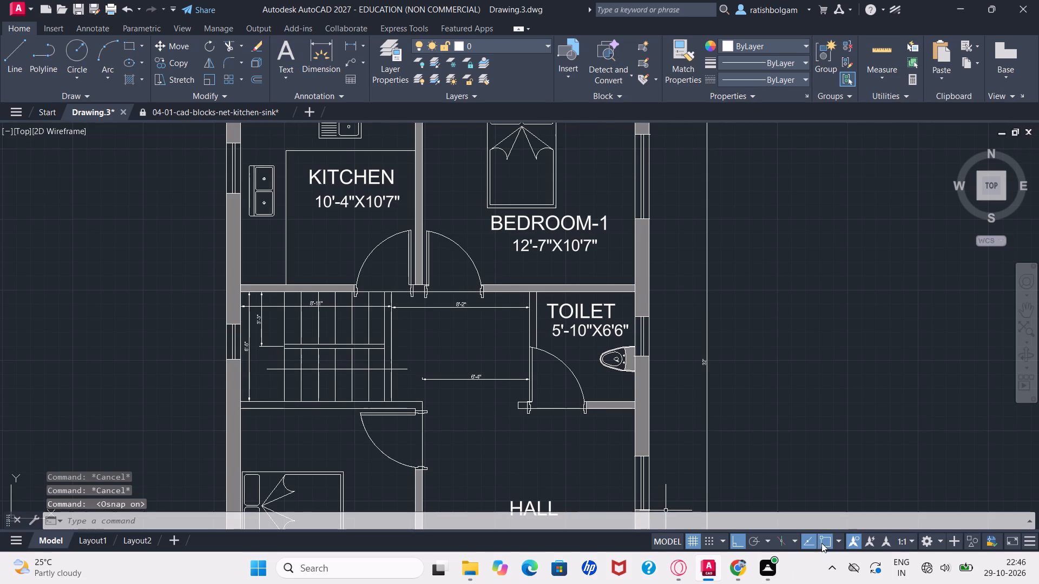
key(l)
key(Return)
click(265, 370)
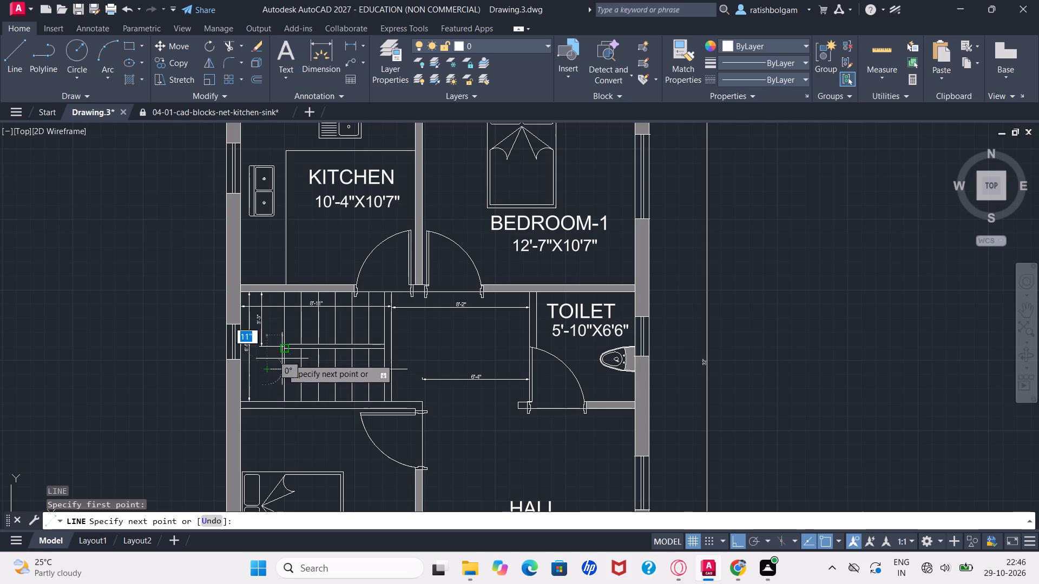
click(283, 356)
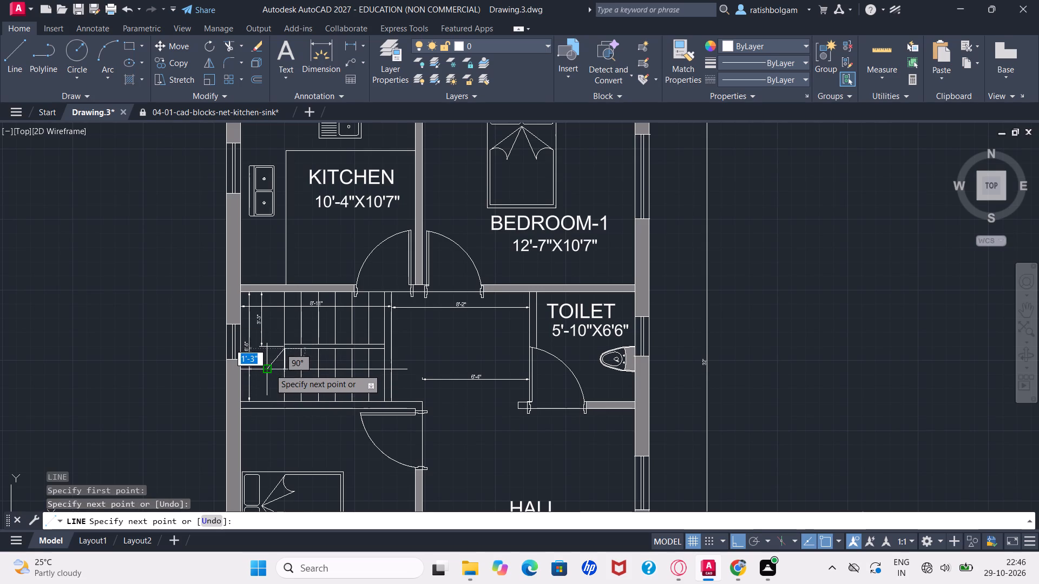
key(Escape)
ctrl+scroll(281, 349, up, 4)
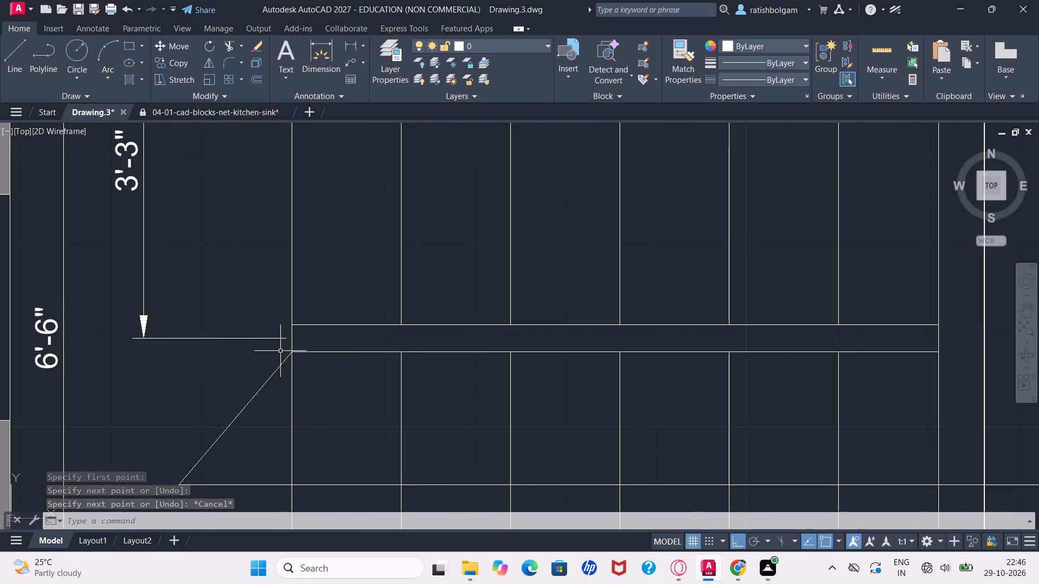
ctrl+scroll(280, 351, down, 2)
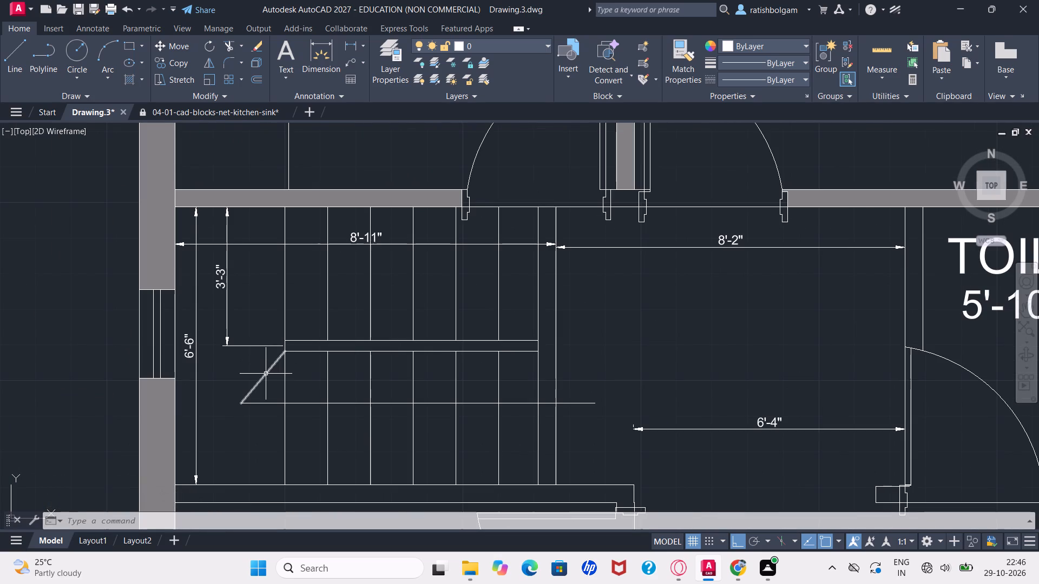
Draw a diagonal line from the landing end of the horizontal stair line to the lower end of the tread line bordering the landing.
key(l)
key(Return)
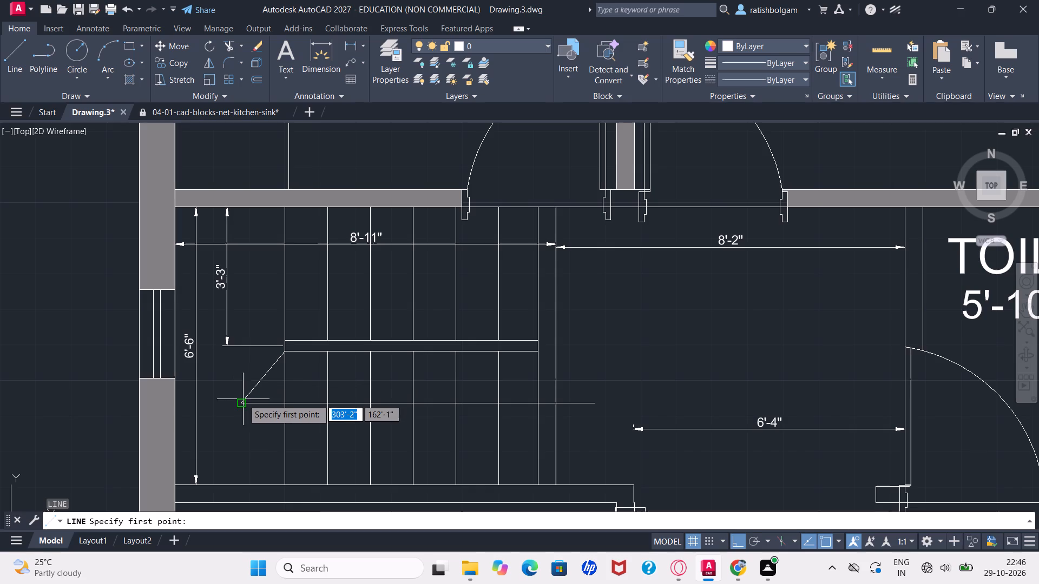
click(242, 400)
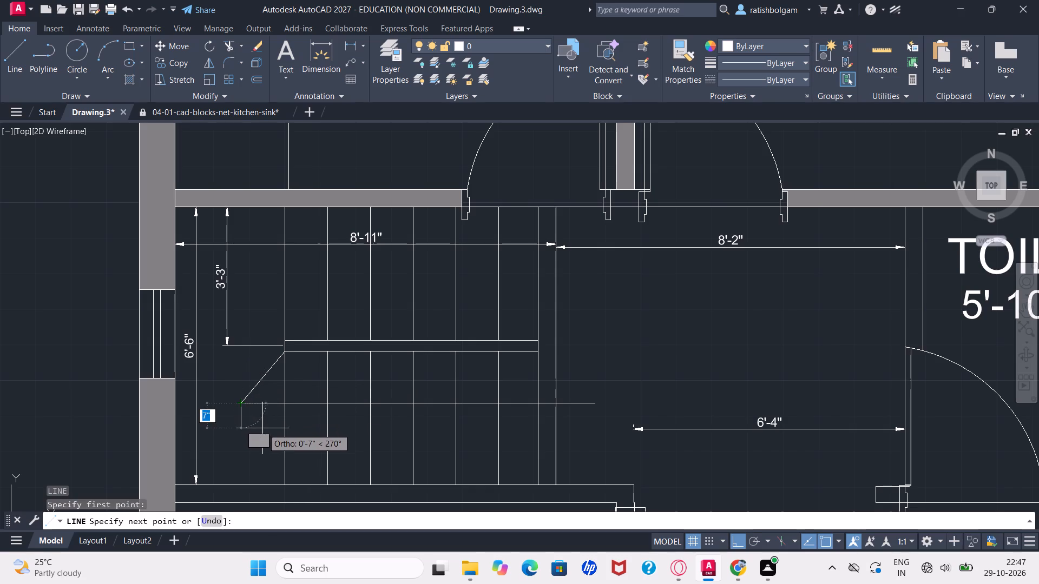
click(288, 455)
key(Escape)
key(Escape)
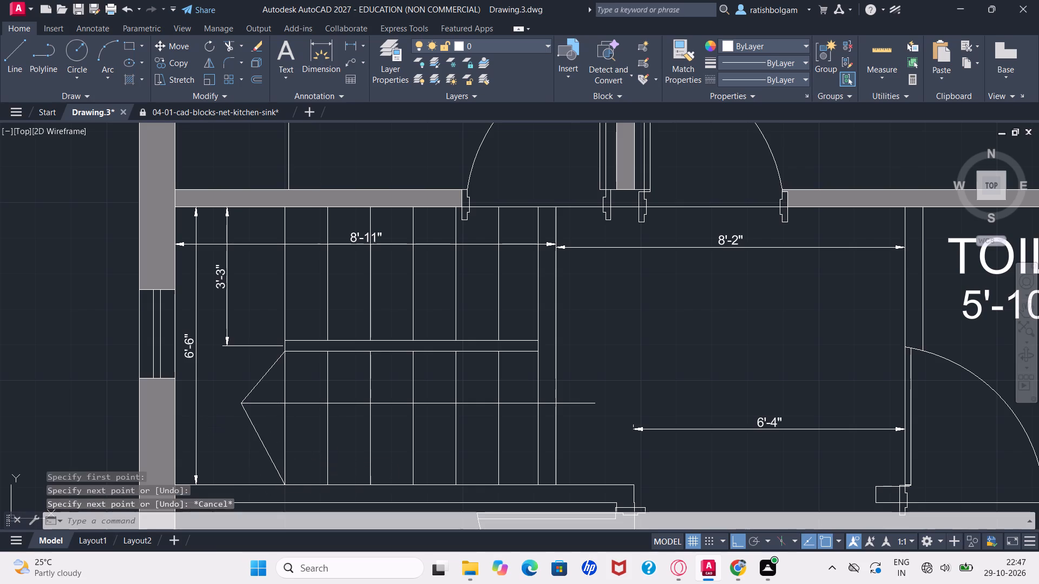
key(Escape)
key(Escape)
key(Escape)
key(Escape)
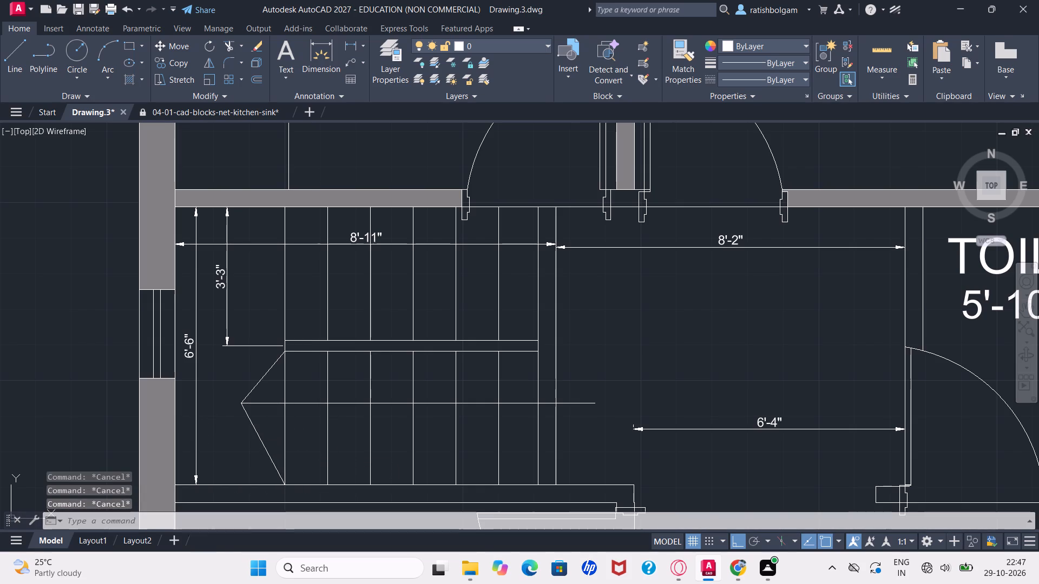
key(Escape)
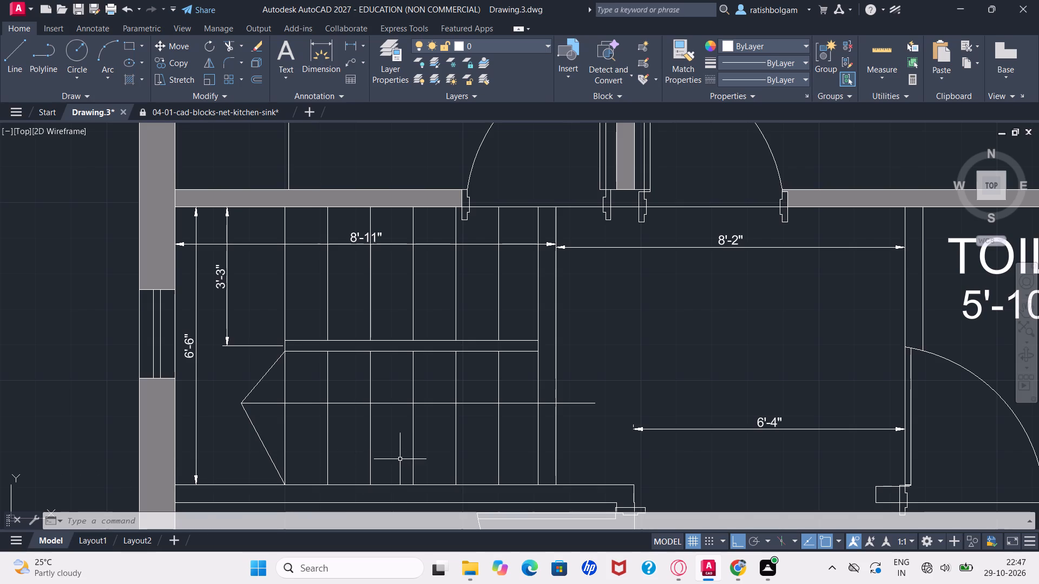
With object snap off, draw a vertical line about 3" long and a short horizontal line across the lower diagonal, near the arrow tip.
key(l)
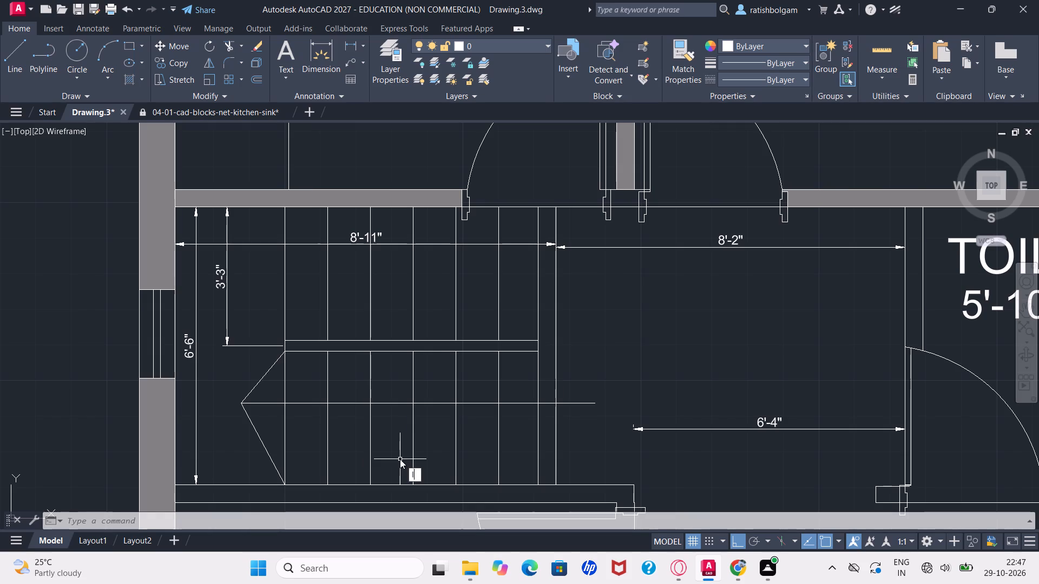
click(821, 541)
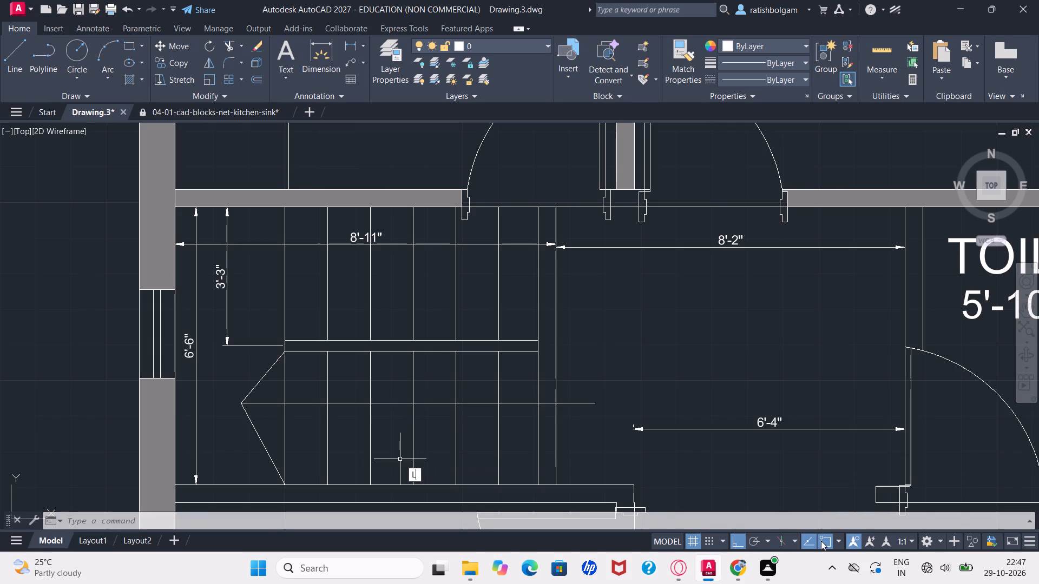
click(825, 540)
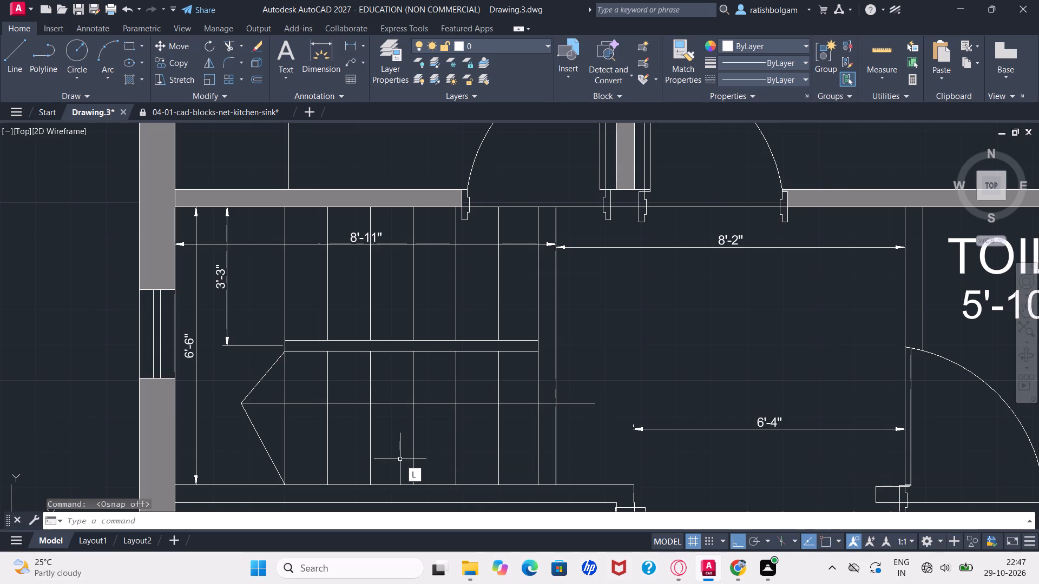
key(Return)
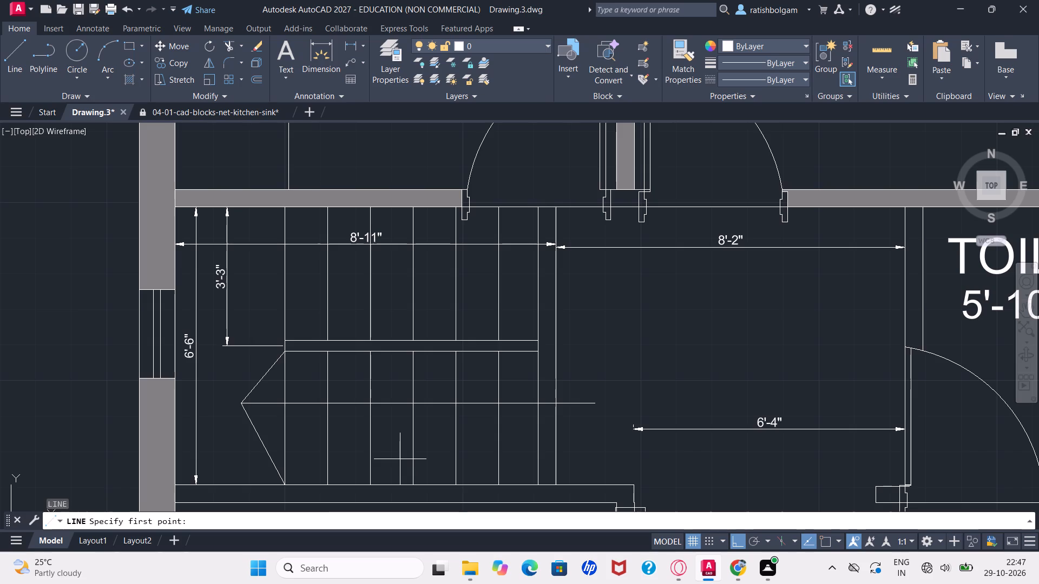
click(251, 423)
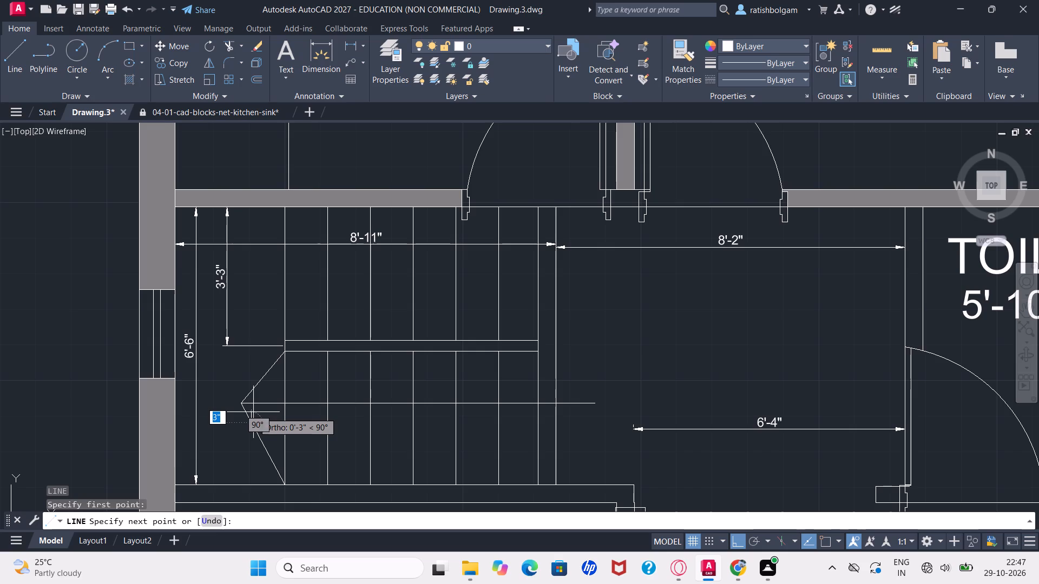
click(253, 413)
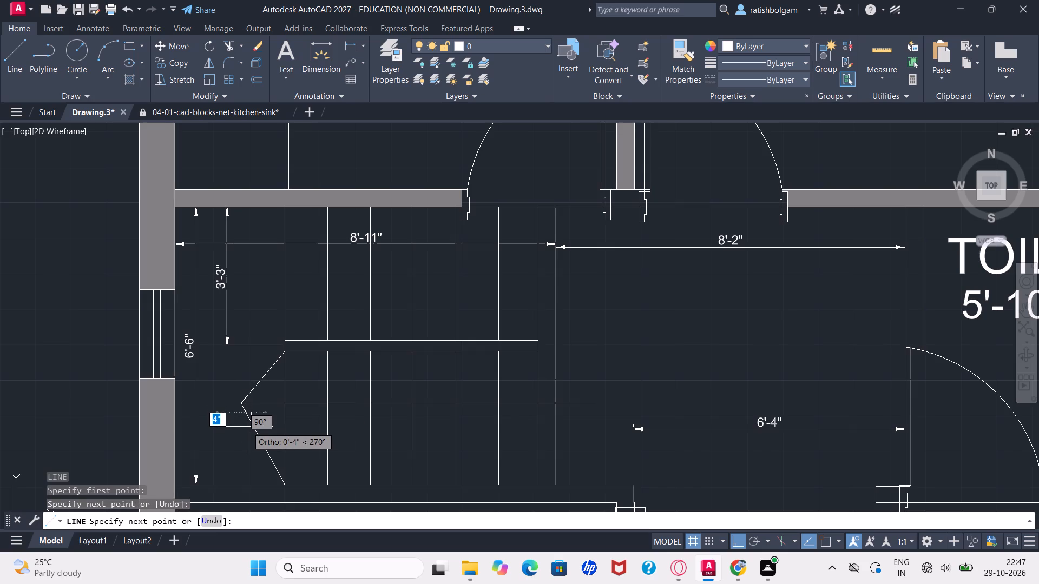
key(Escape)
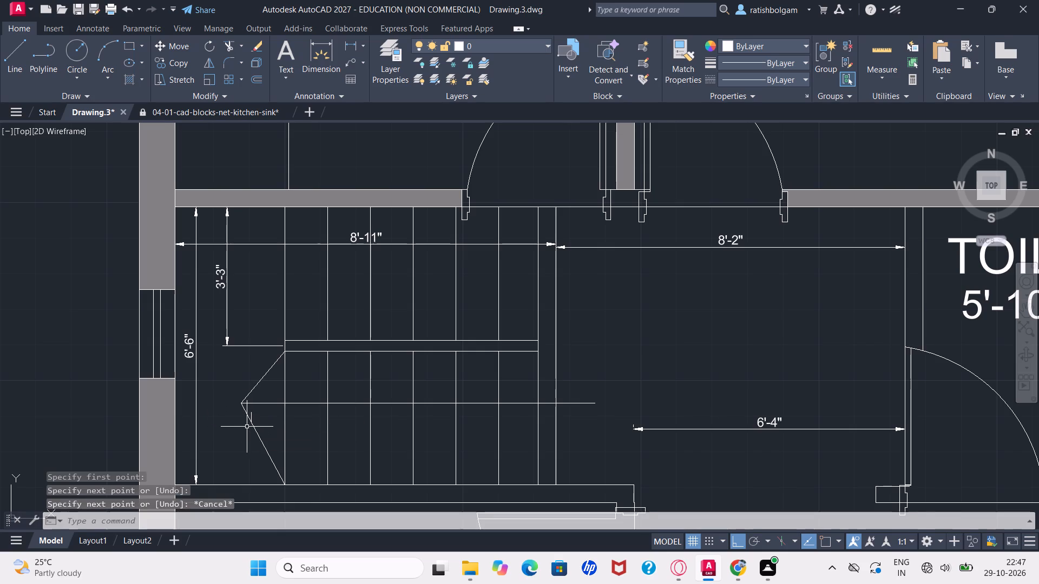
key(l)
key(Return)
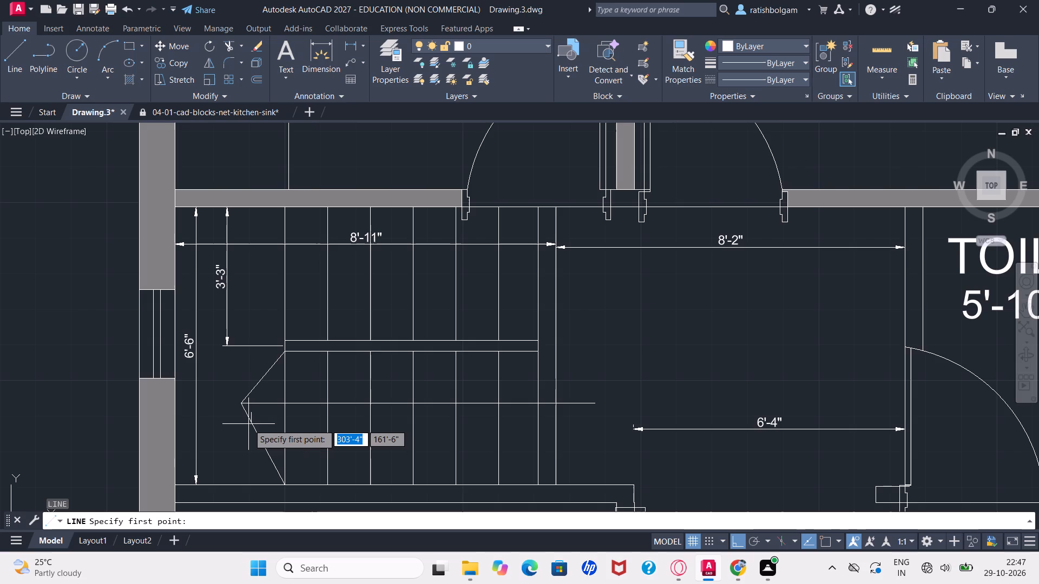
click(251, 421)
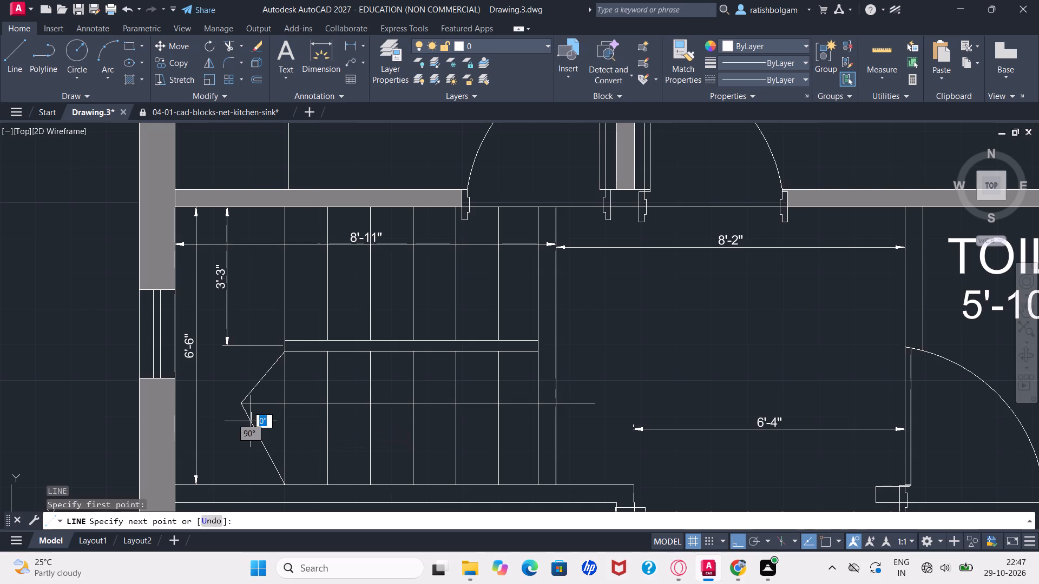
click(242, 419)
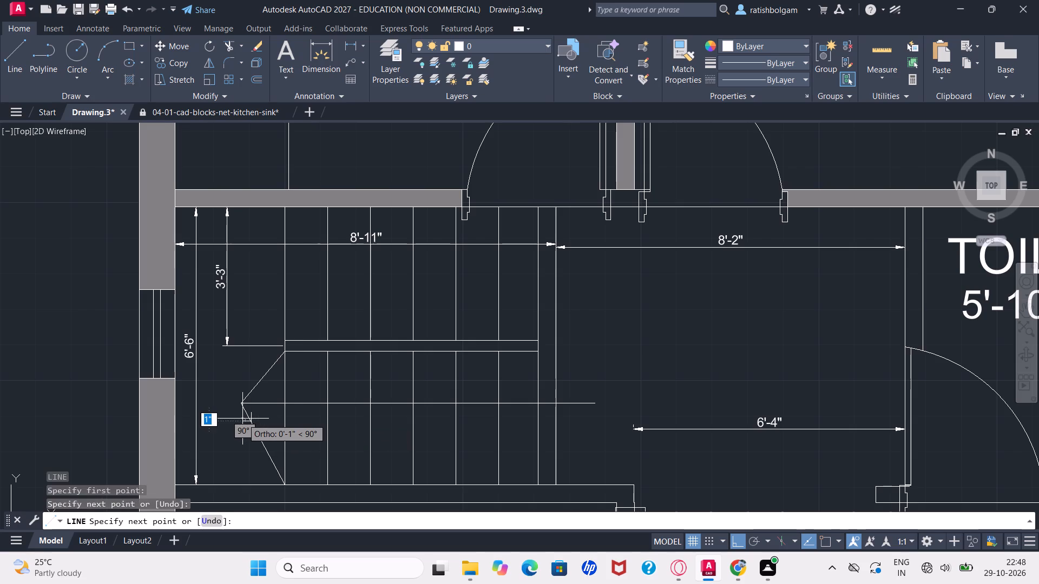
key(Escape)
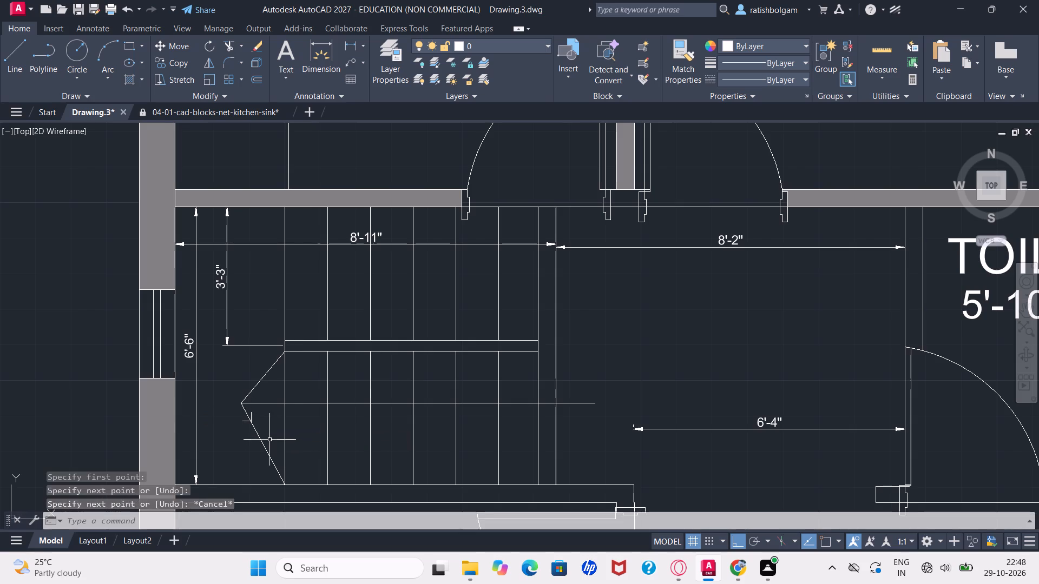
Trim the lower diagonal beyond the short cutting lines to leave a short arrowhead stroke, and remove the leftover cutting line pieces.
text(tr)
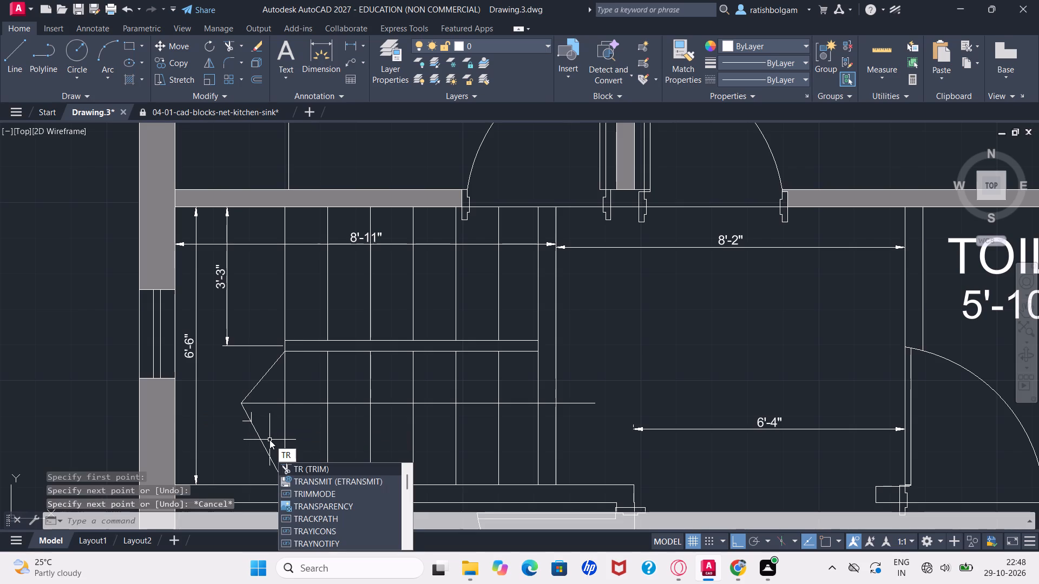
key(Return)
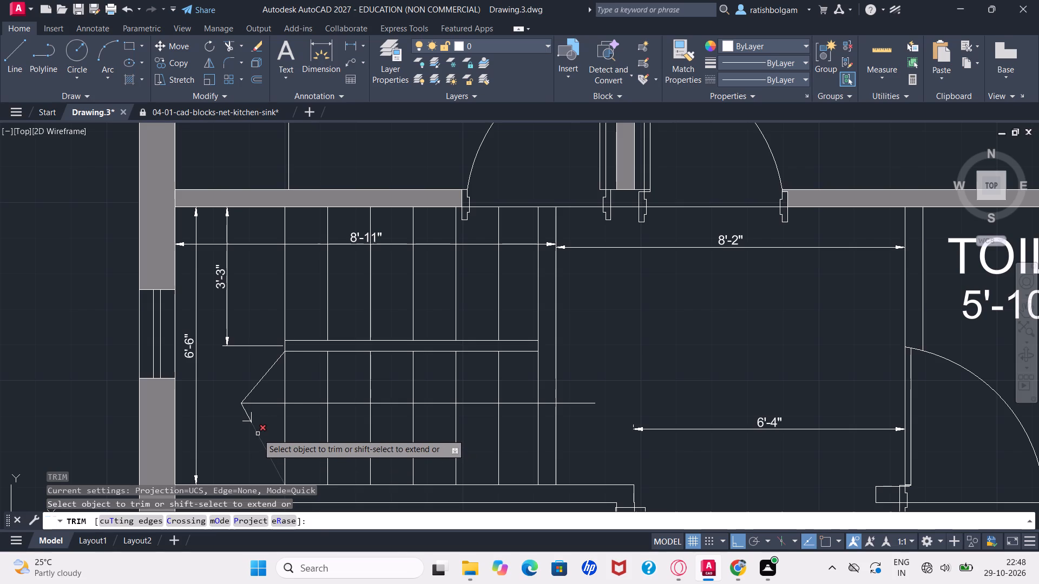
click(258, 434)
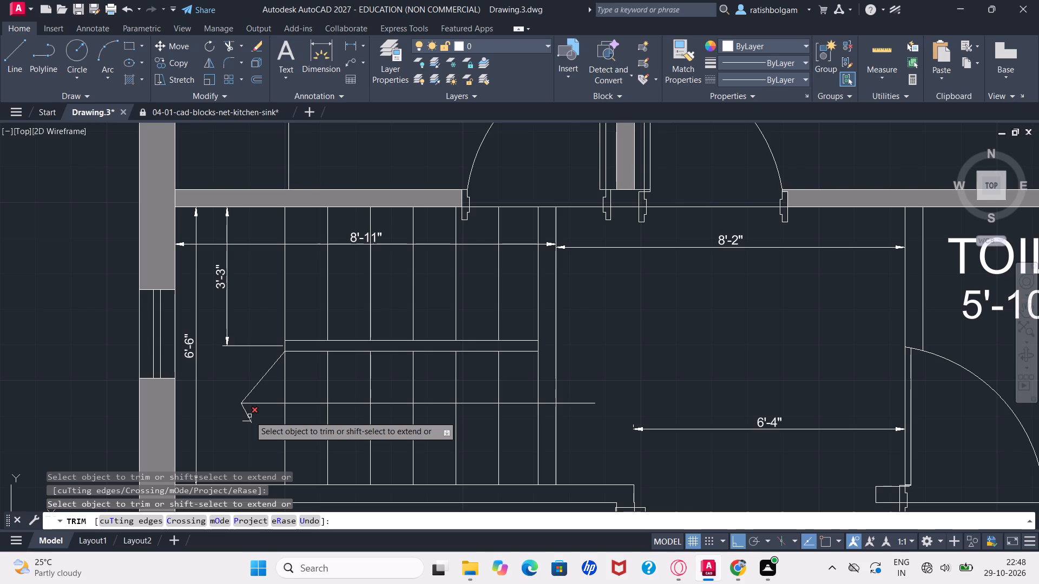
click(249, 416)
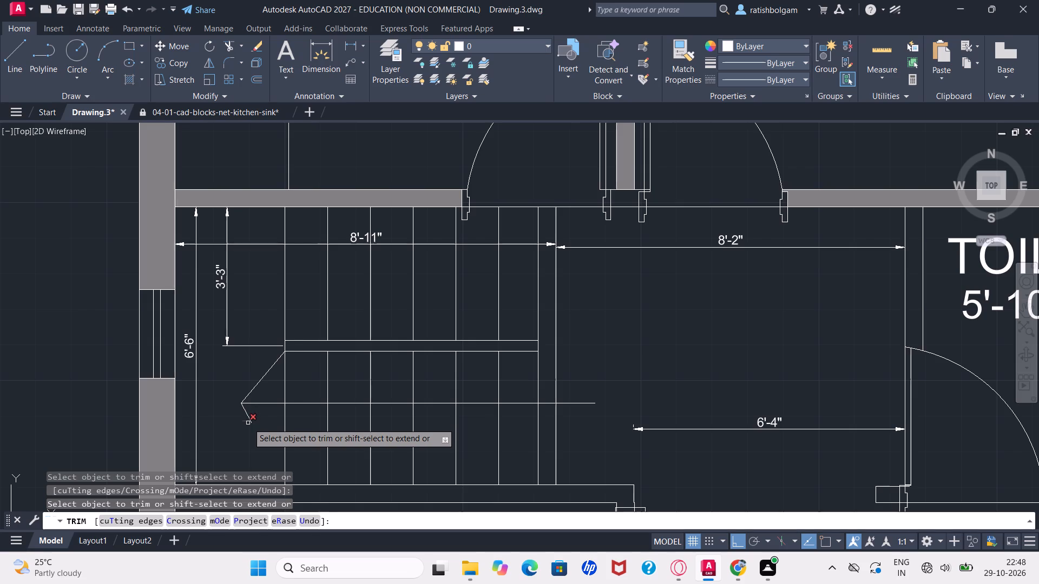
click(248, 423)
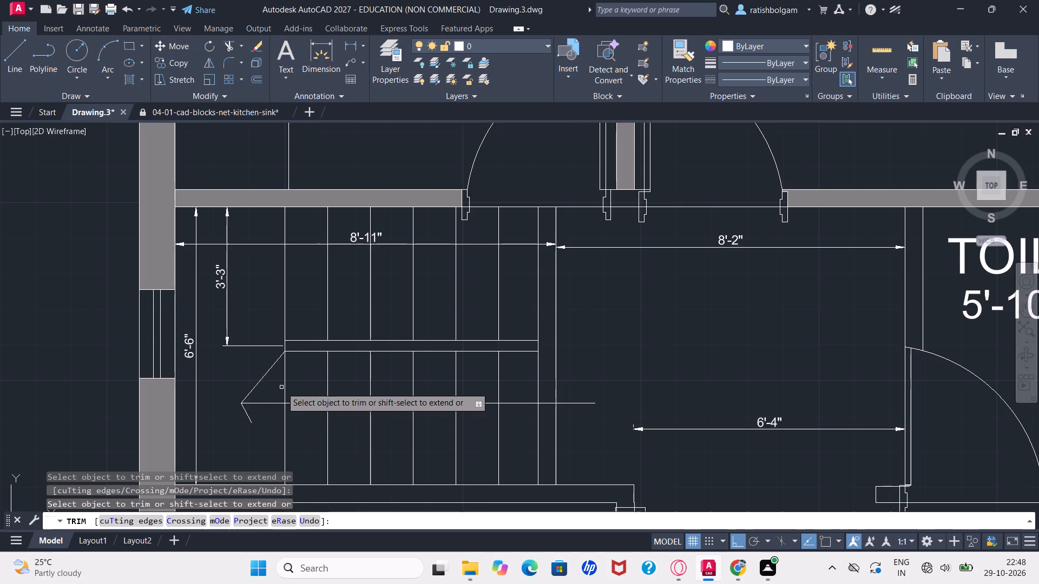
key(Escape)
key(Escape)
key(Escape)
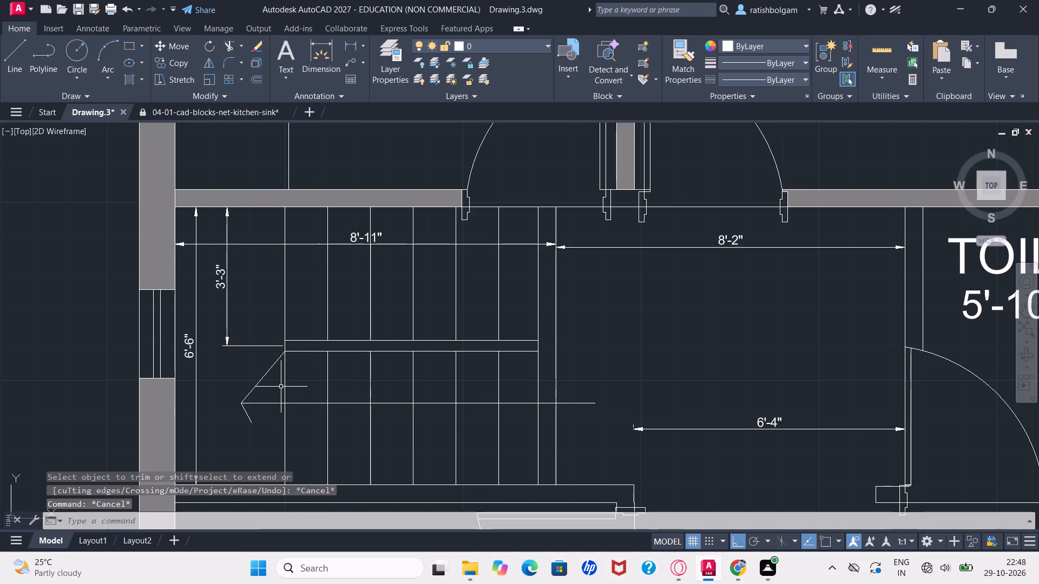
key(Escape)
key(Escape)
key(Escape)
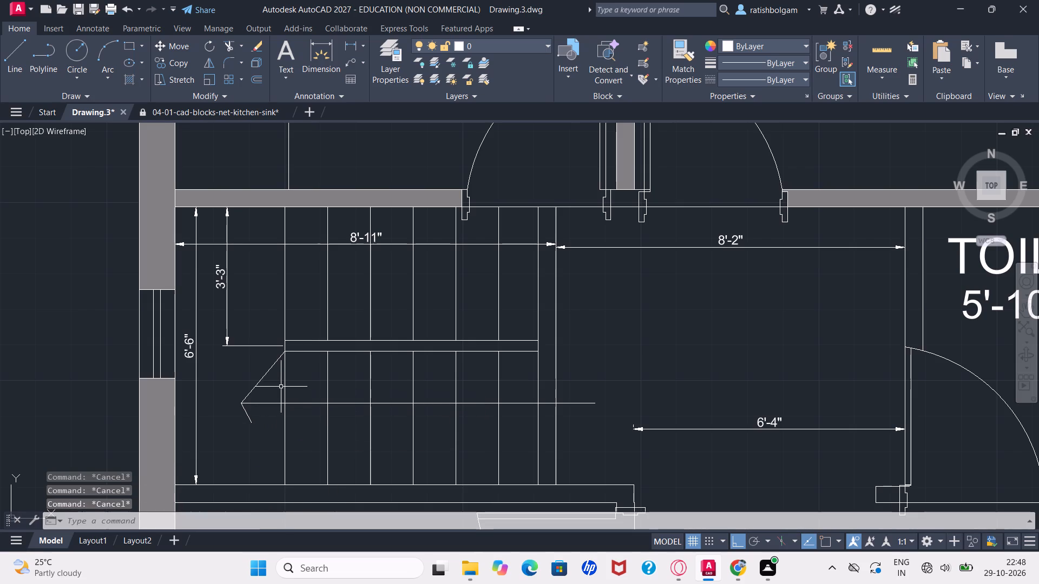
Draw a short horizontal cutting line across the upper diagonal, near the arrow tip.
key(l)
key(Return)
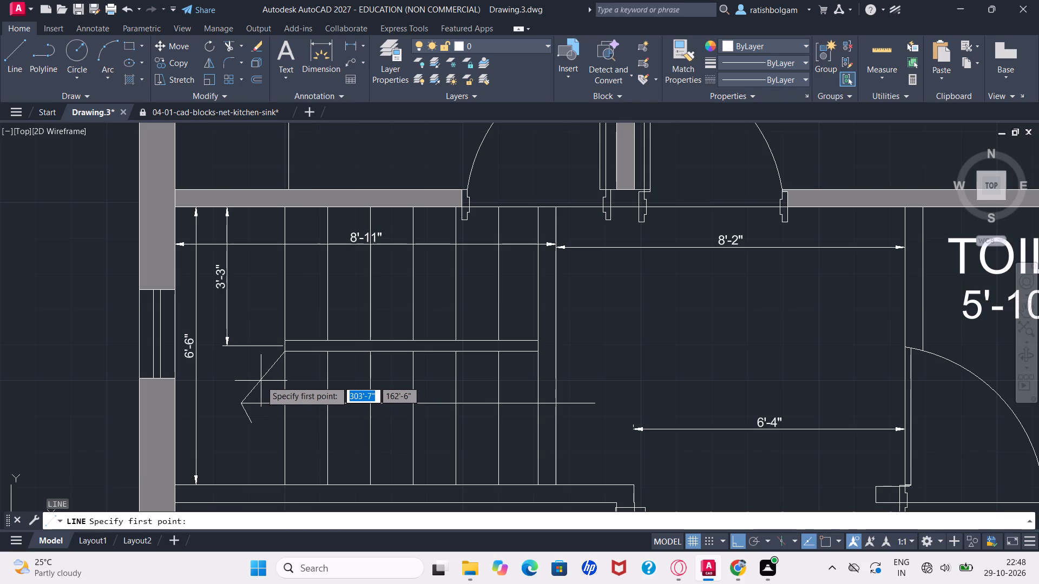
click(252, 389)
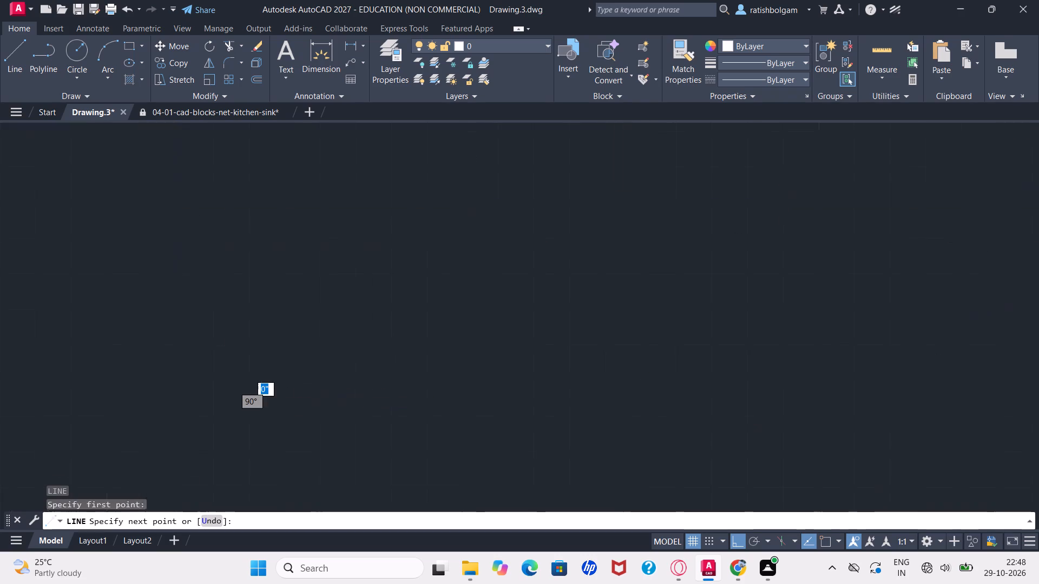
click(247, 388)
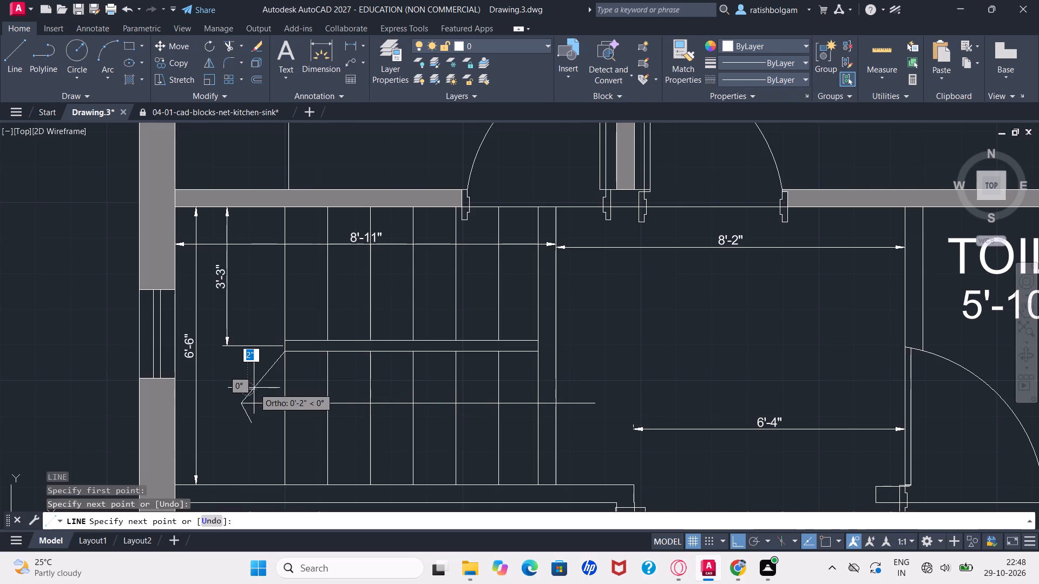
click(263, 389)
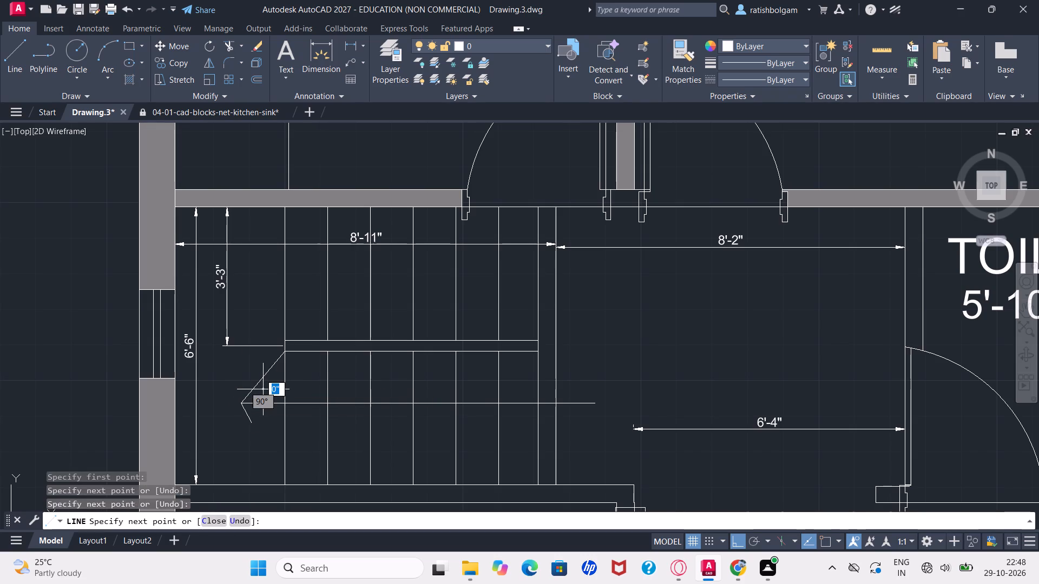
key(Escape)
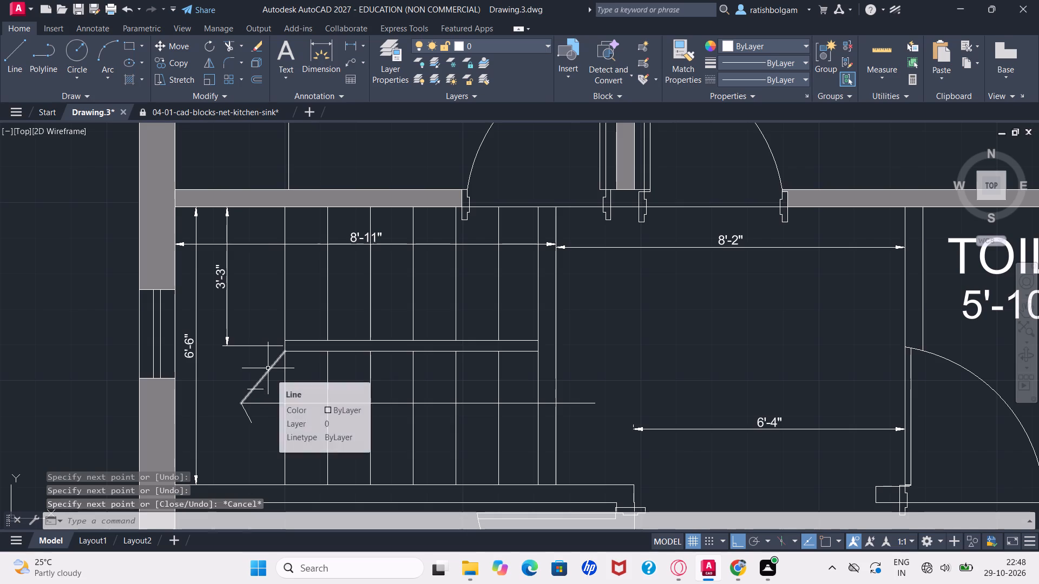
Trim the upper diagonal beyond the cutting line to leave a short arrowhead stroke, and remove the leftover cutting line pieces.
text(tr)
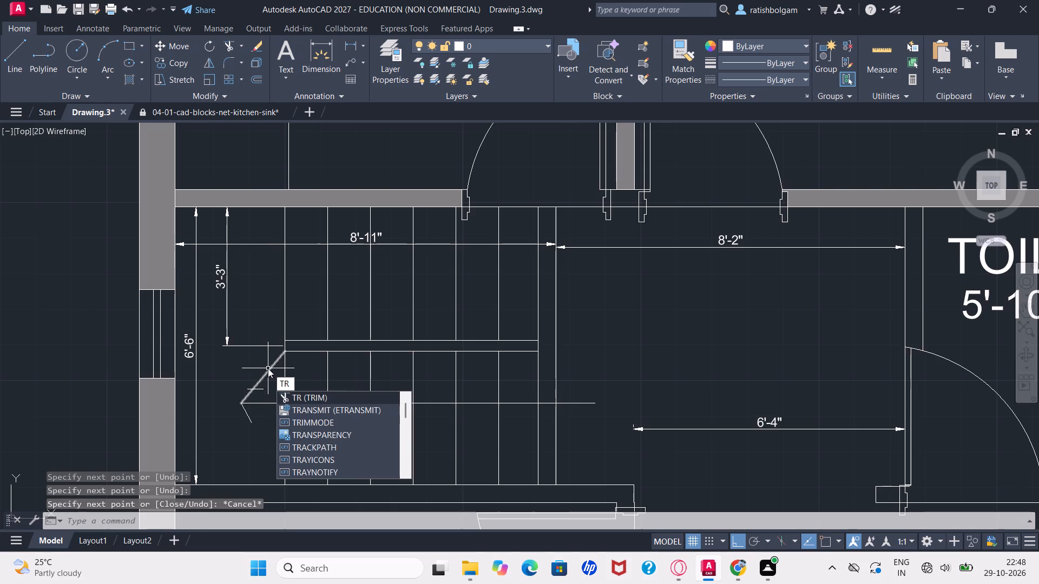
key(Return)
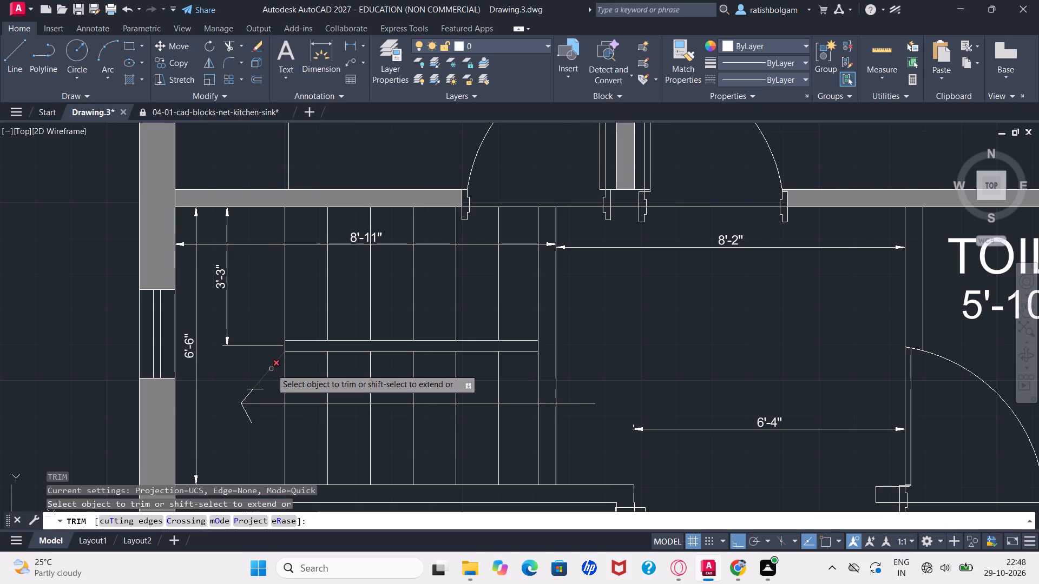
click(271, 369)
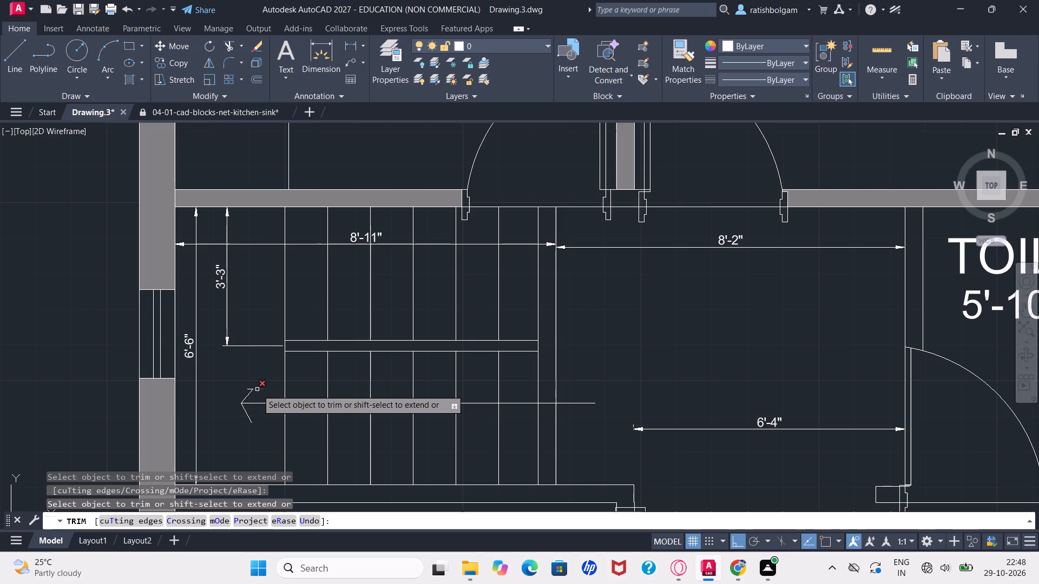
click(257, 389)
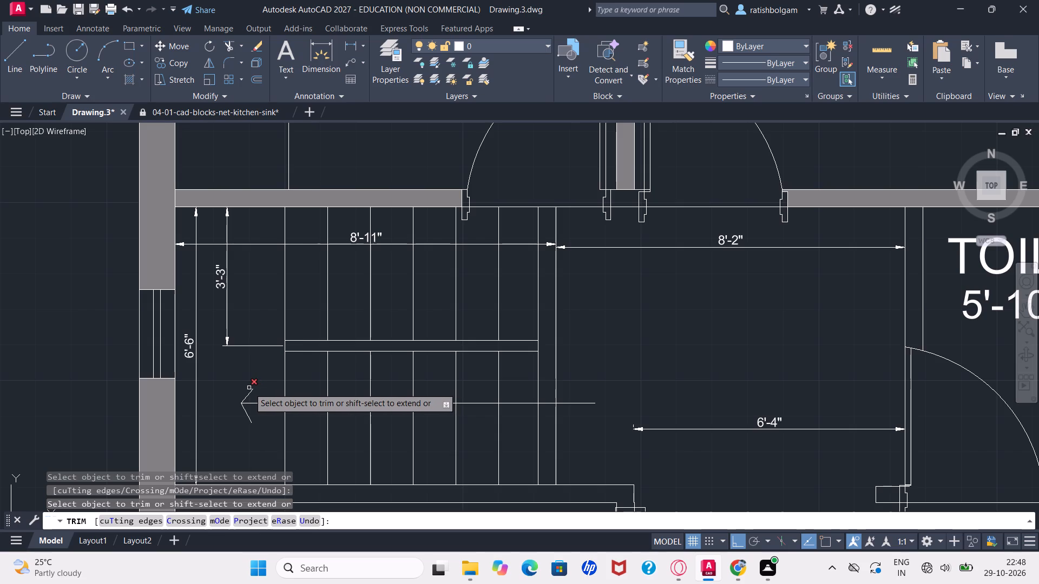
click(249, 388)
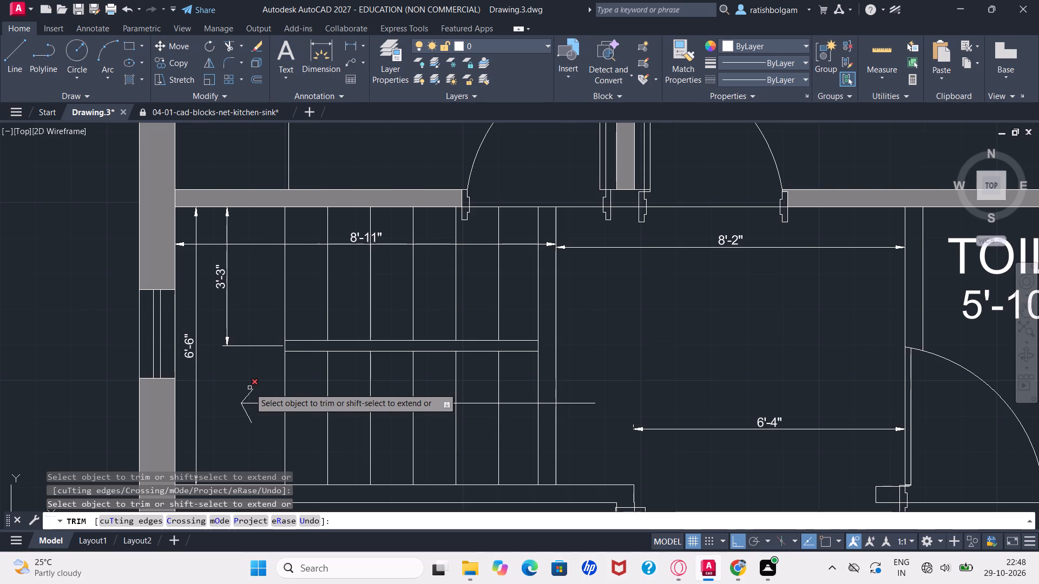
ctrl+scroll(249, 388, up, 2)
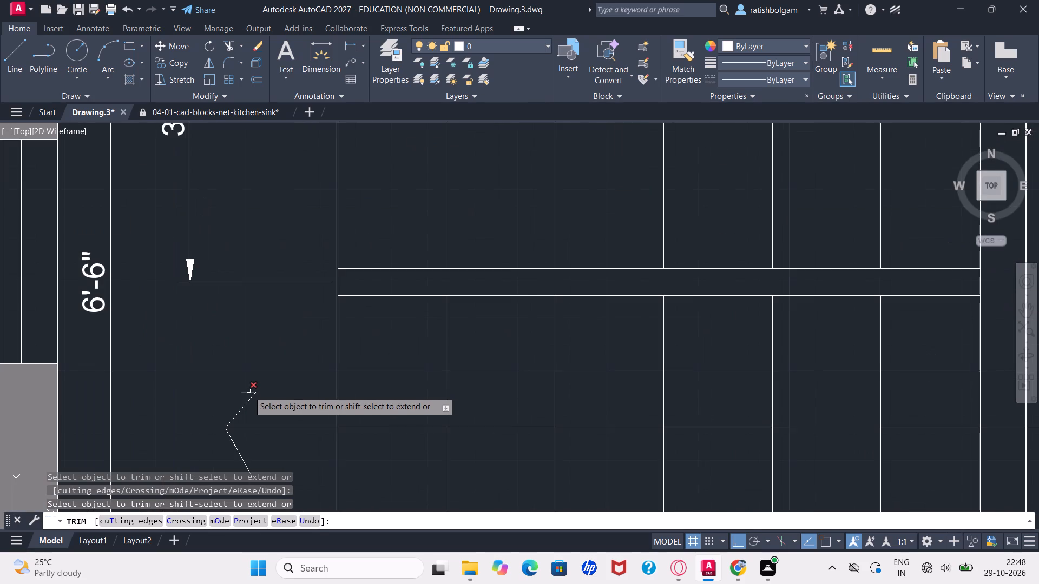
click(248, 391)
ctrl+scroll(248, 391, down, 3)
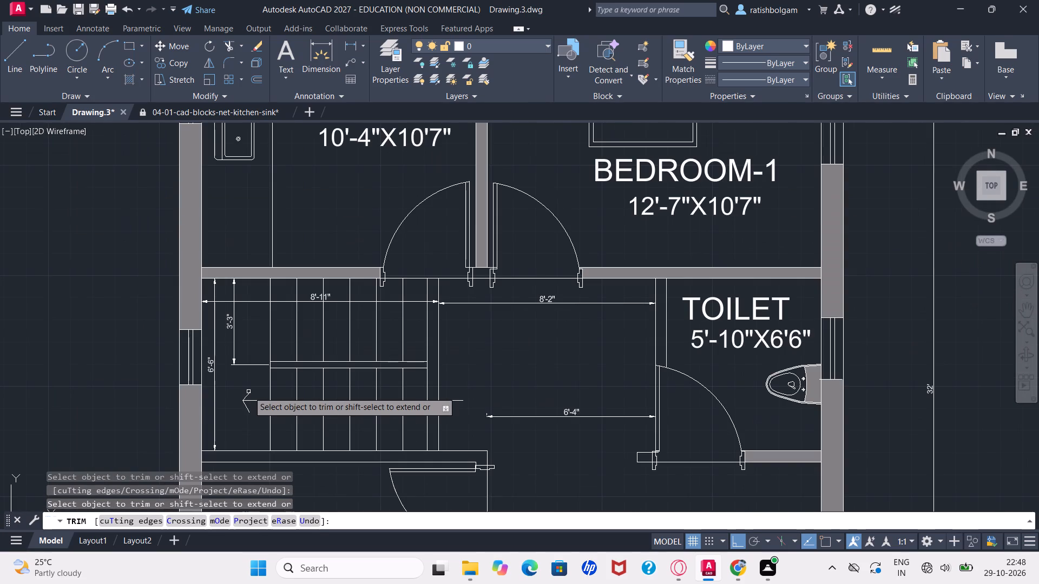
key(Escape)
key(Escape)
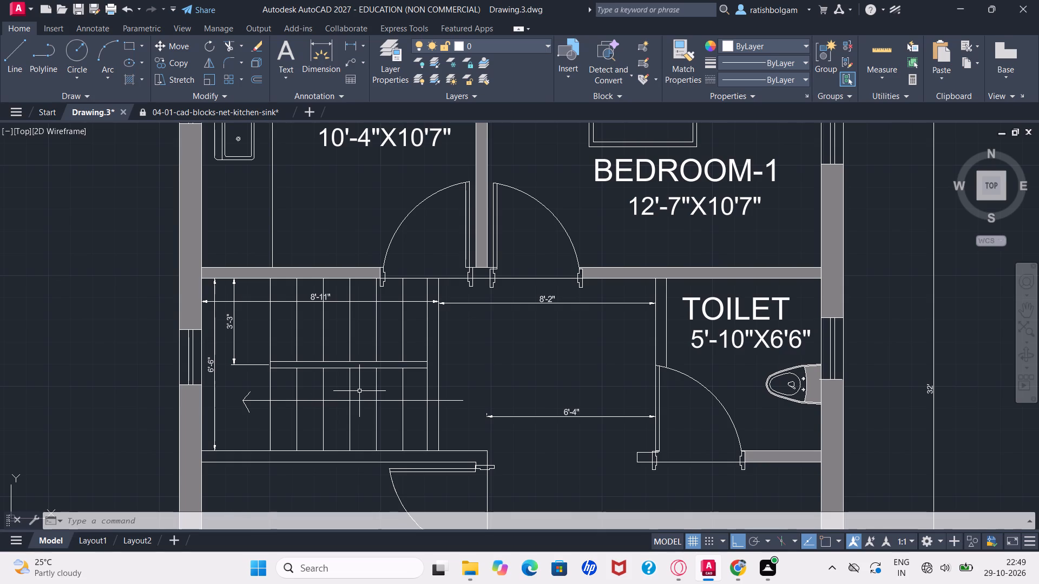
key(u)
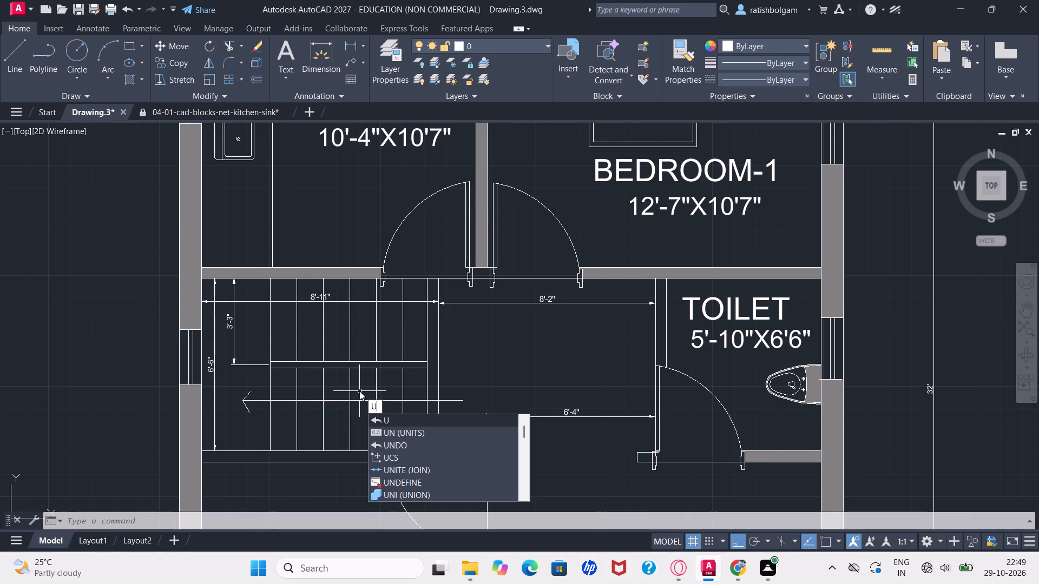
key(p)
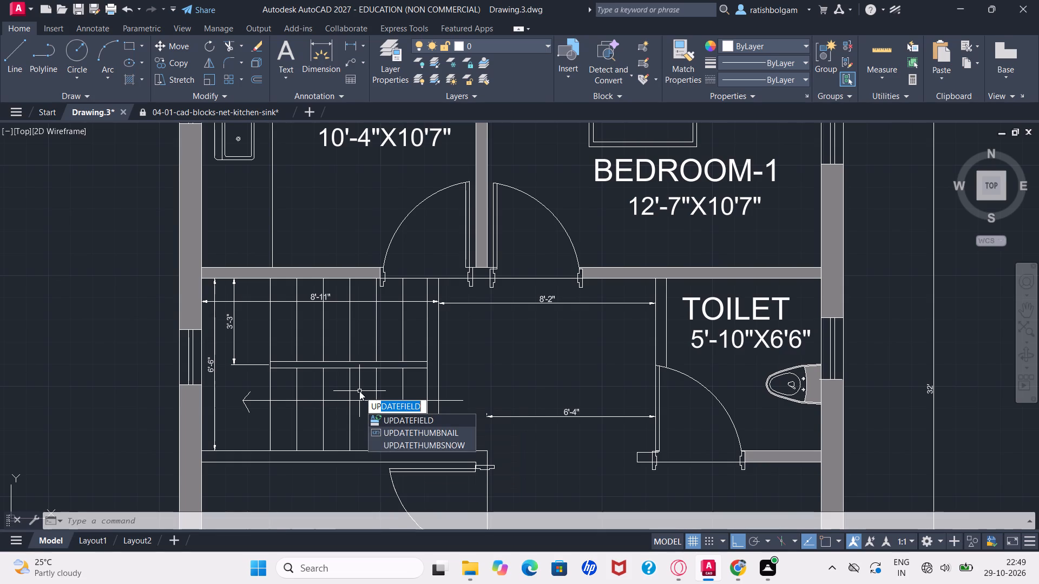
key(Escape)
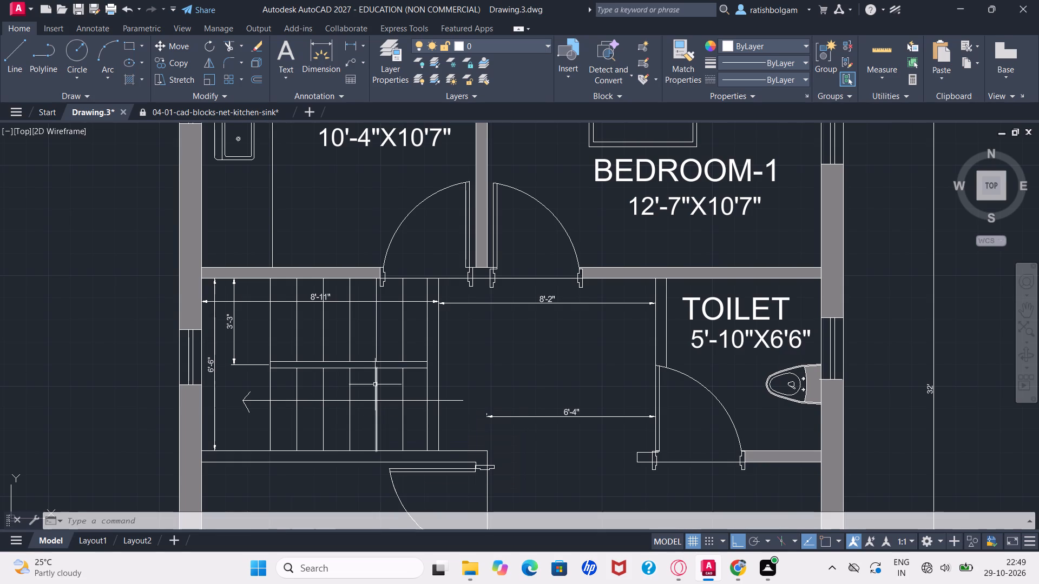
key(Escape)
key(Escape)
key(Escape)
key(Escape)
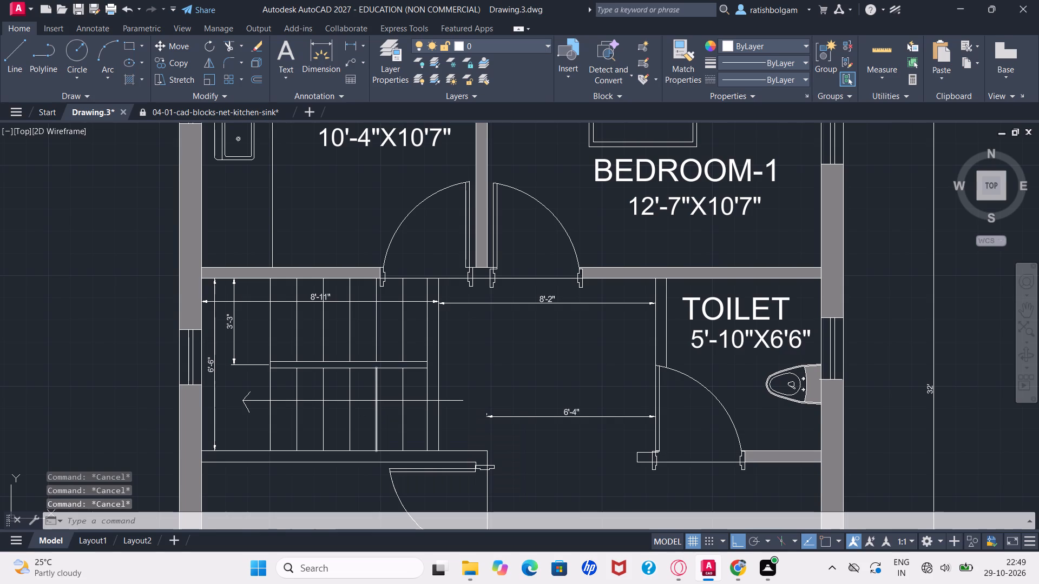
Add a multiline text reading "UP" in the empty space to the east of the floor plan.
ctrl+scroll(375, 384, down, 4)
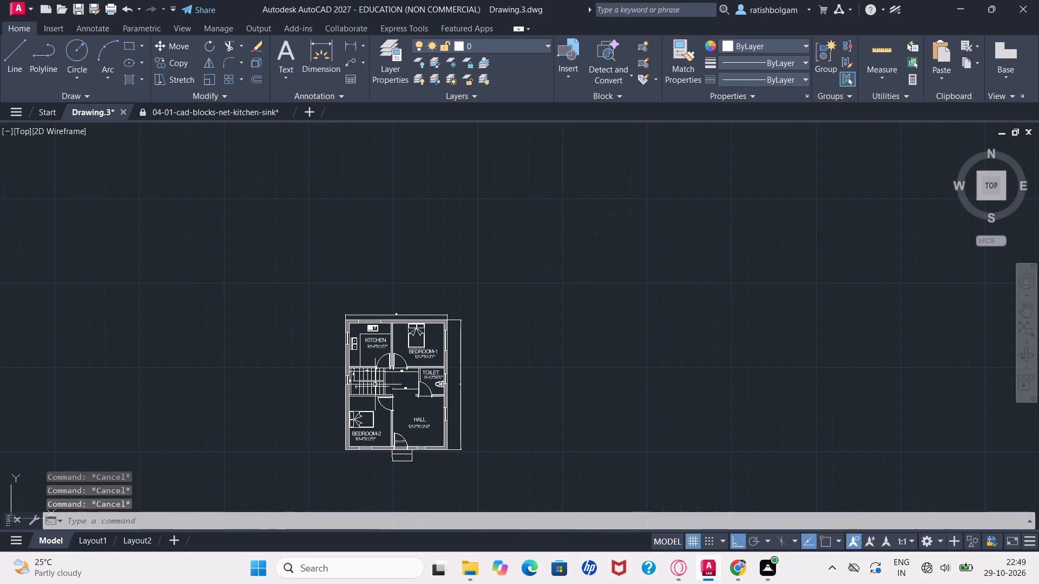
ctrl+scroll(375, 384, up, 1)
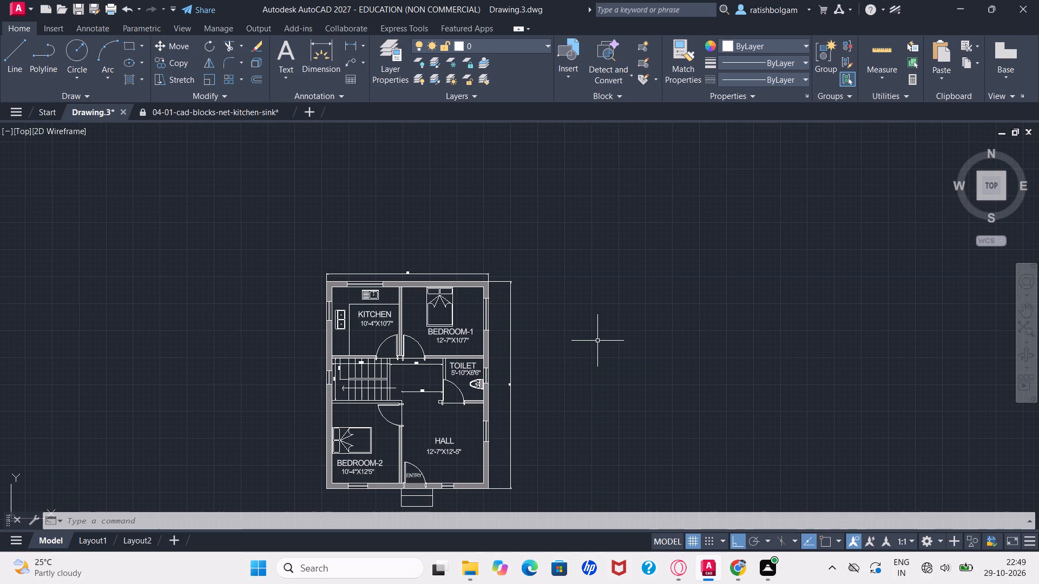
text(MY)
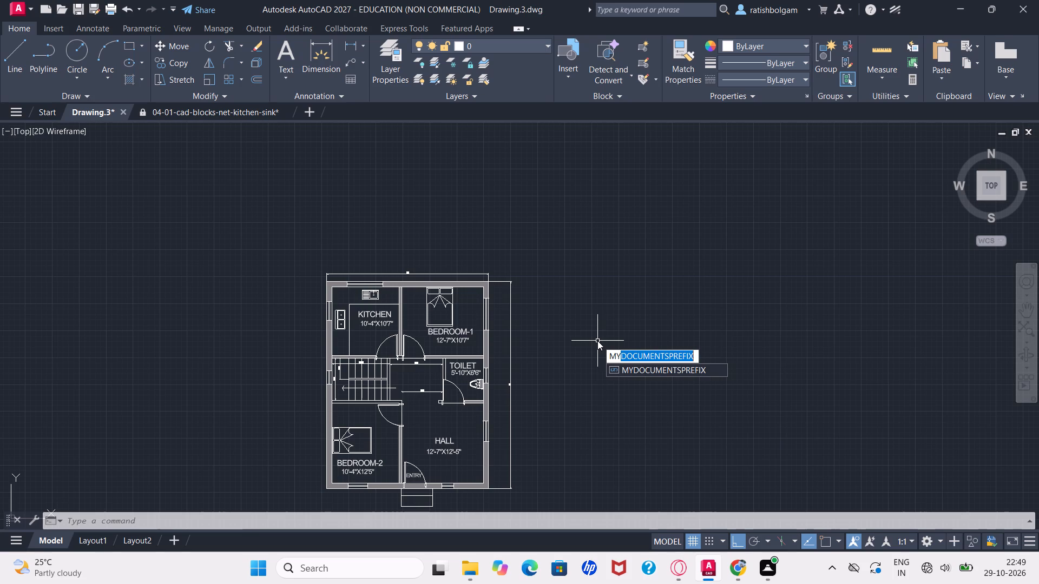
key(BackSpace)
key(BackSpace)
key(BackSpace)
text(mt)
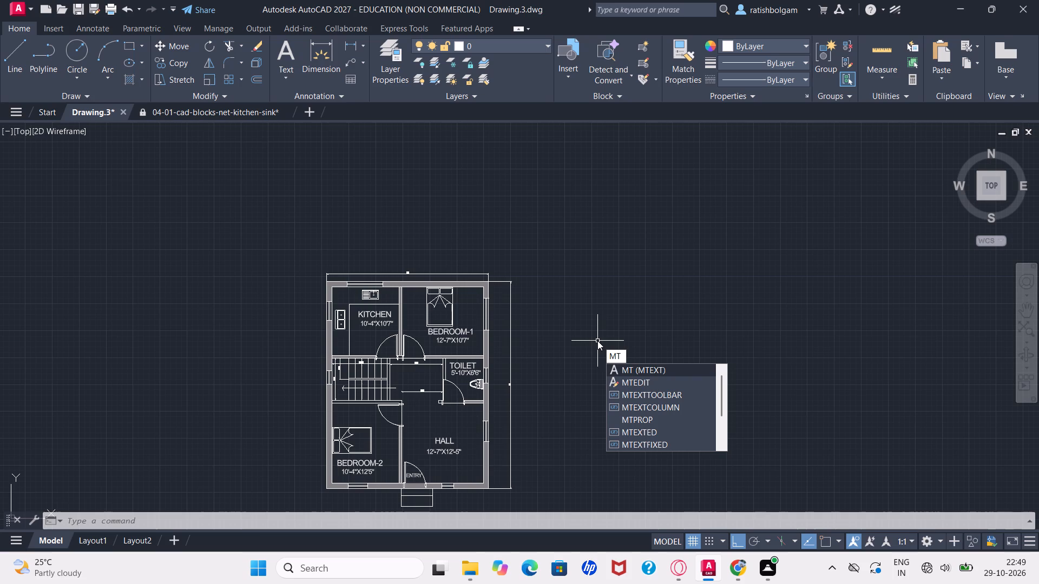
key(Return)
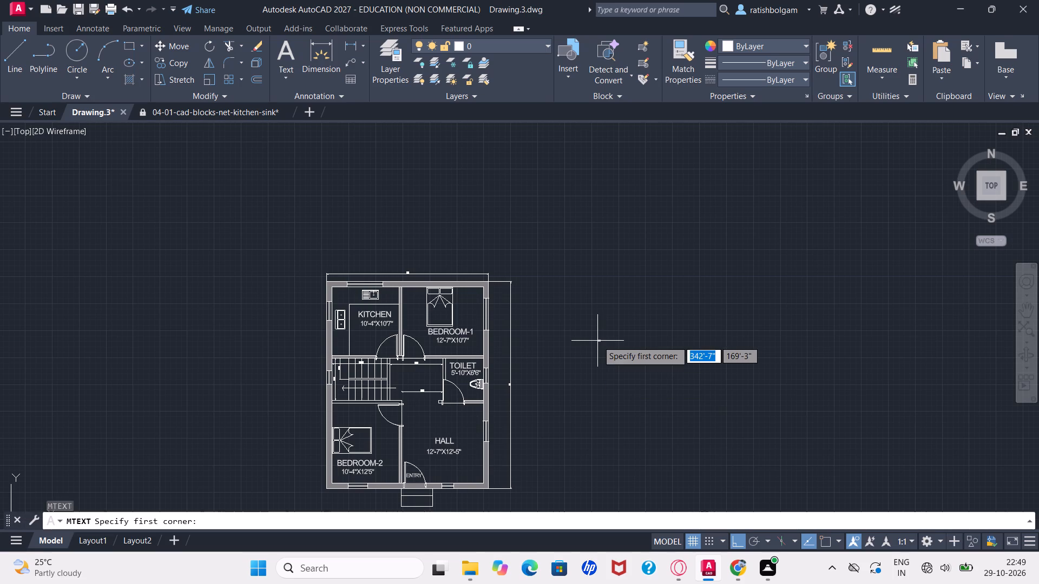
click(615, 329)
click(615, 329)
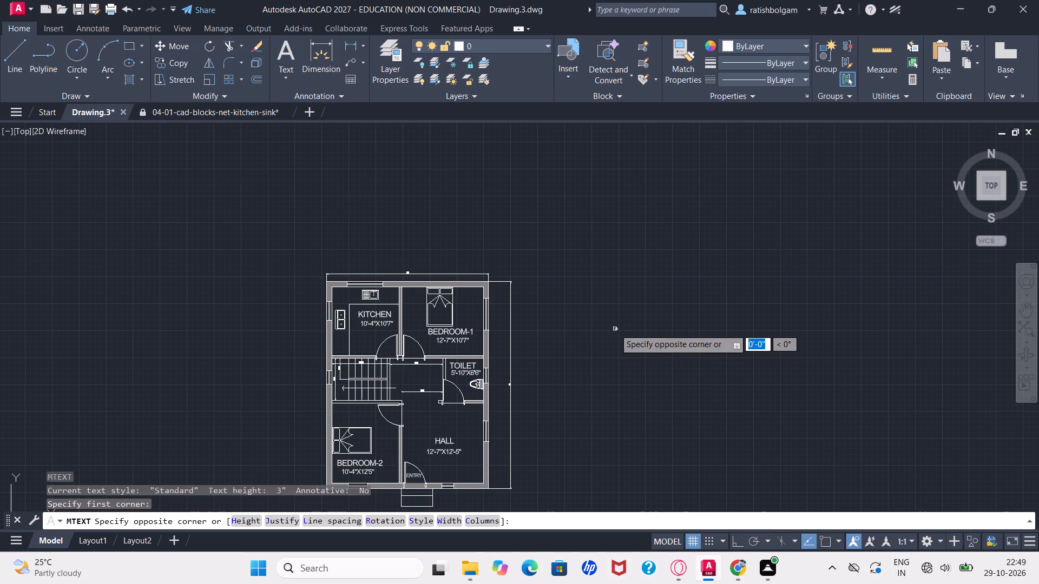
click(615, 329)
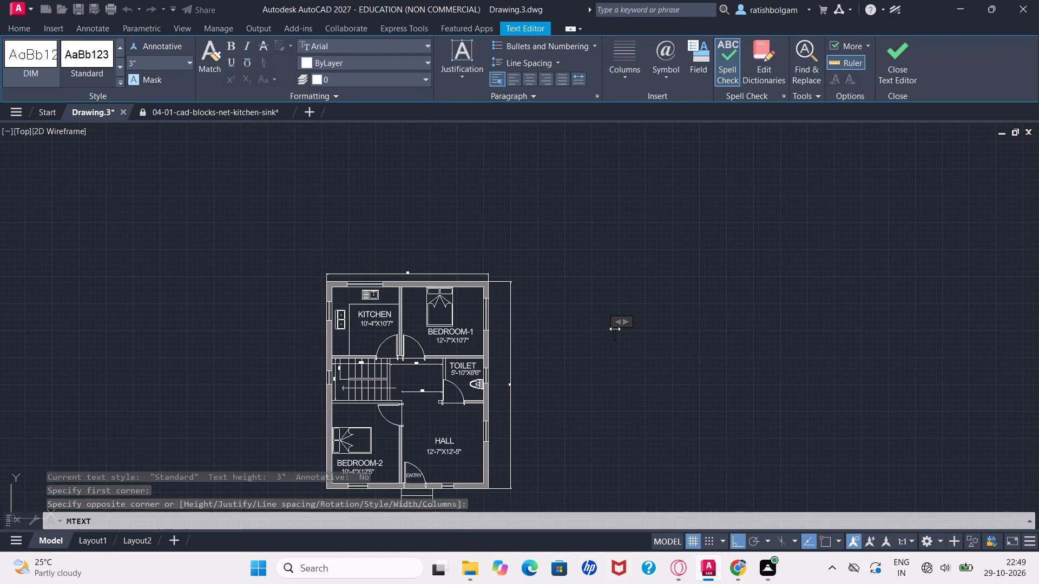
key(u)
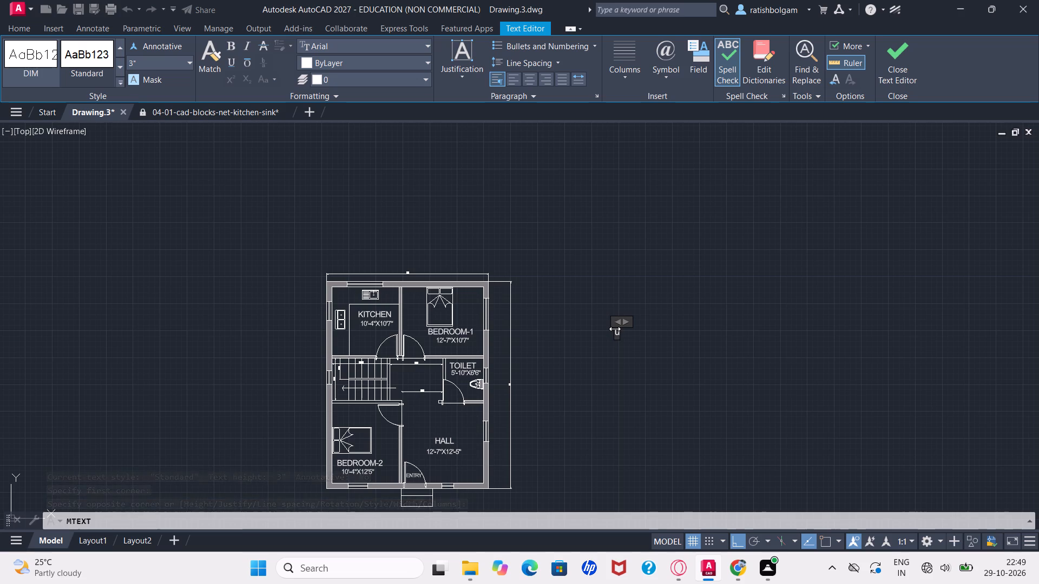
key(BackSpace)
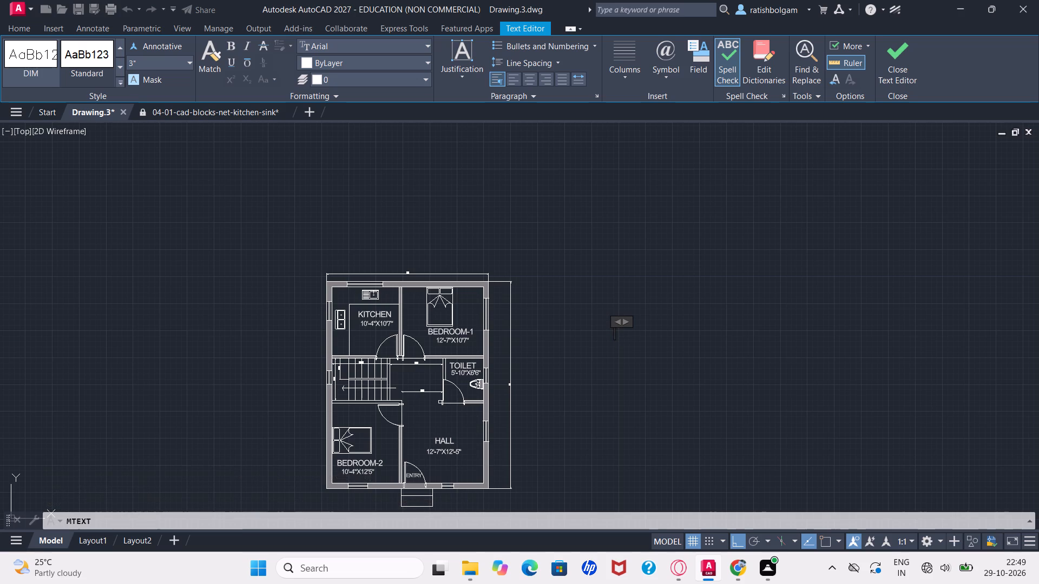
text(UP)
click(645, 290)
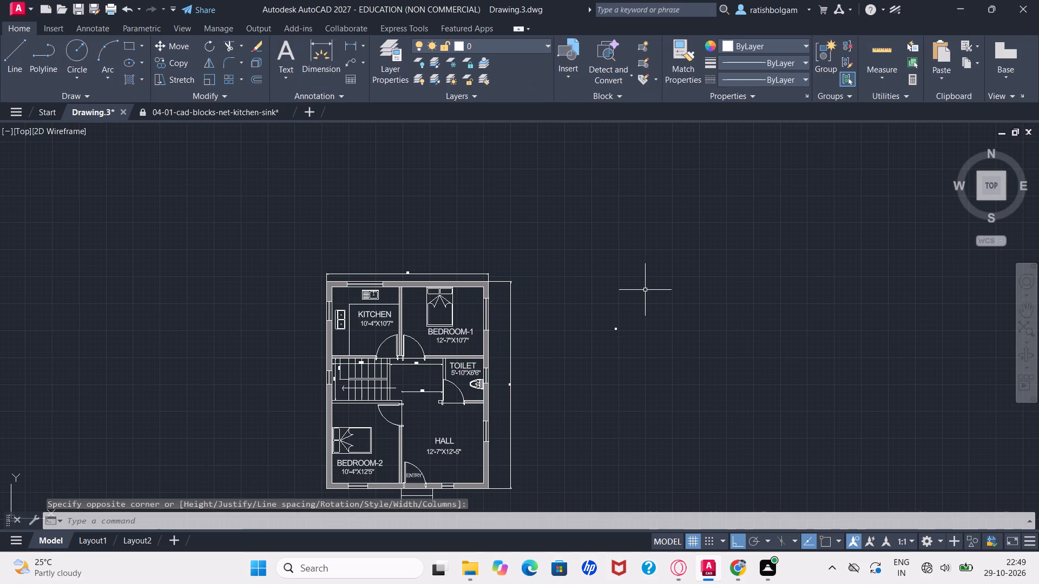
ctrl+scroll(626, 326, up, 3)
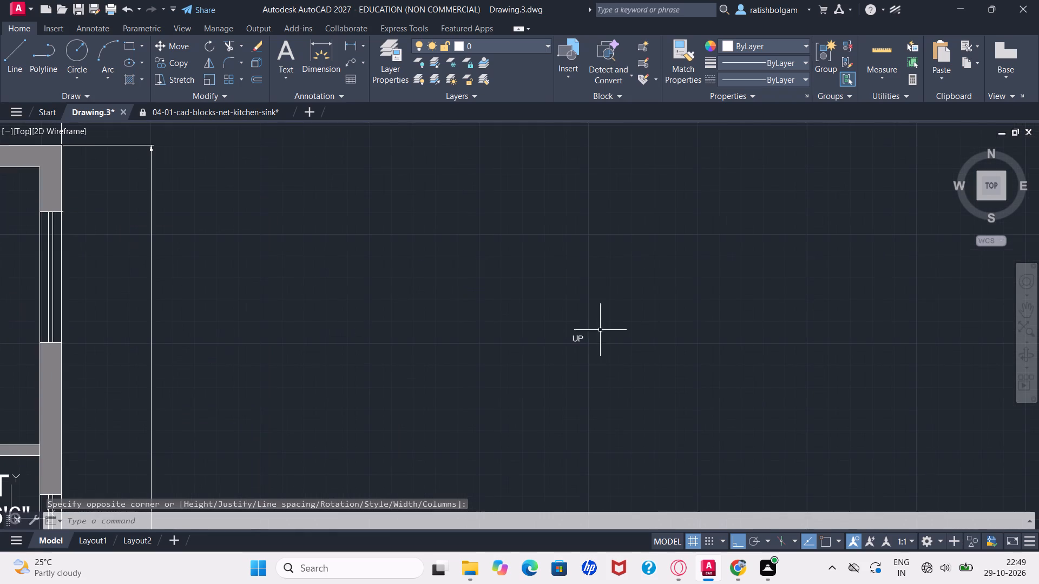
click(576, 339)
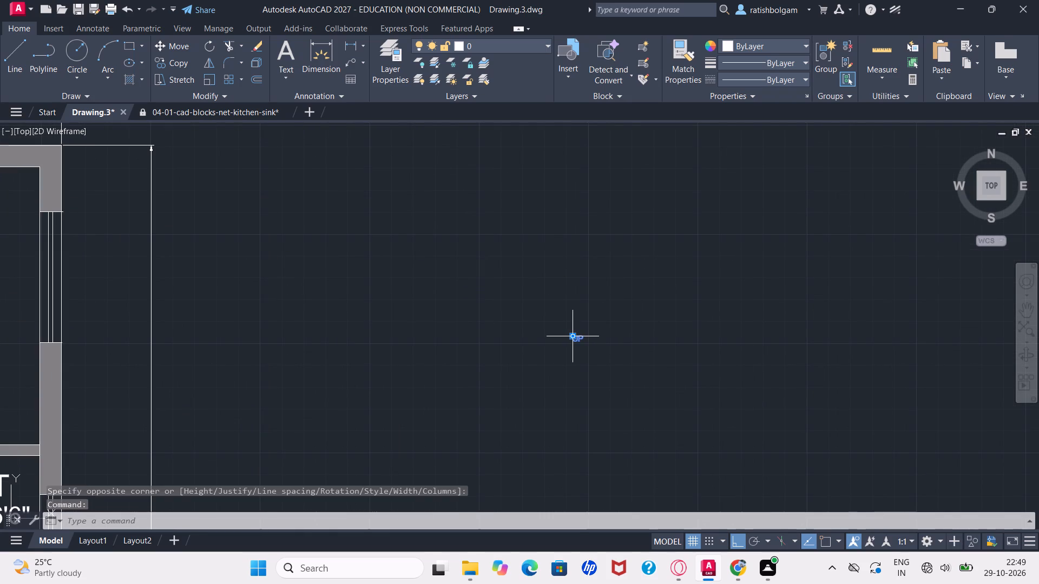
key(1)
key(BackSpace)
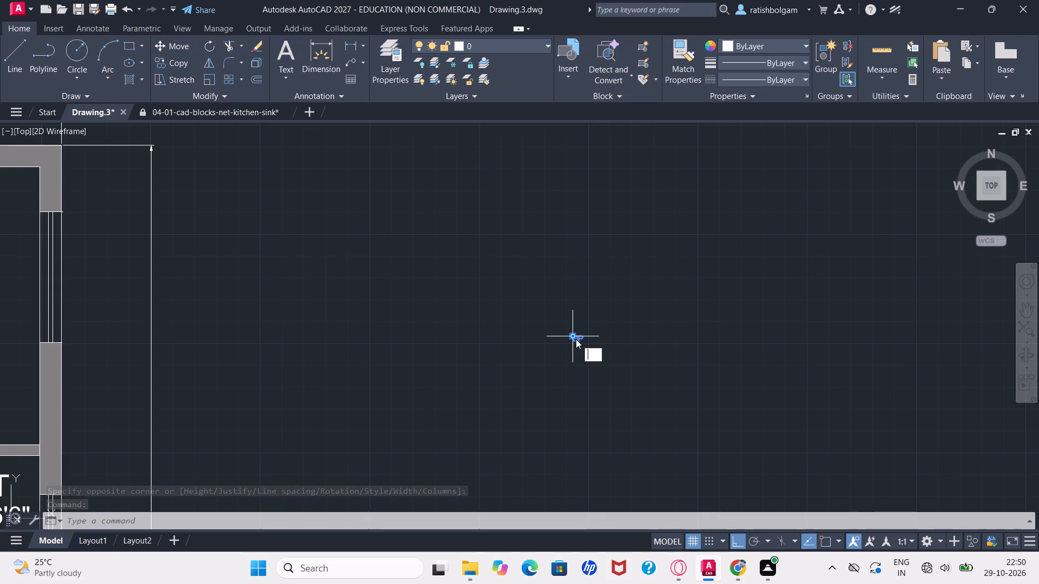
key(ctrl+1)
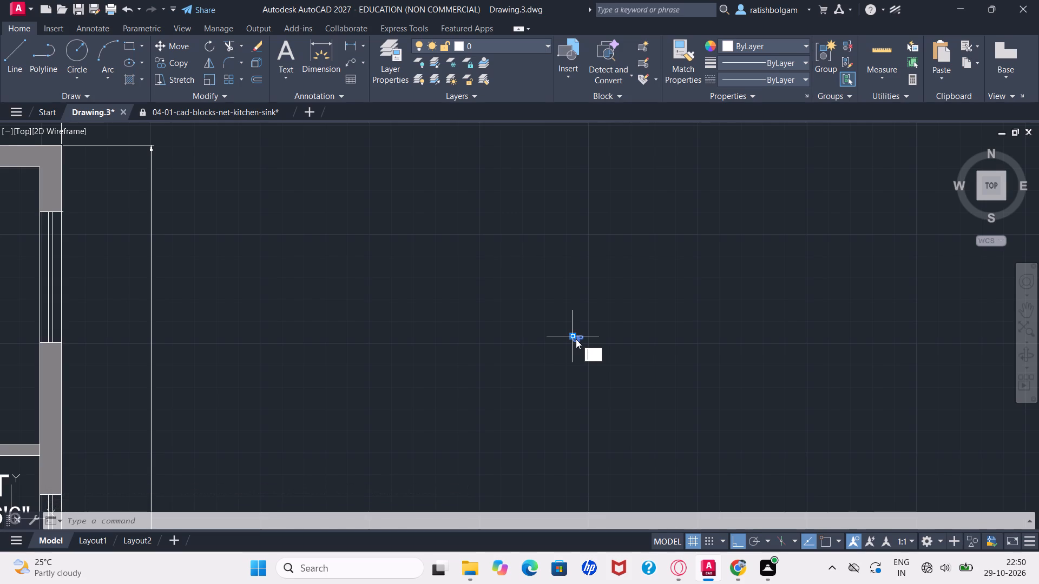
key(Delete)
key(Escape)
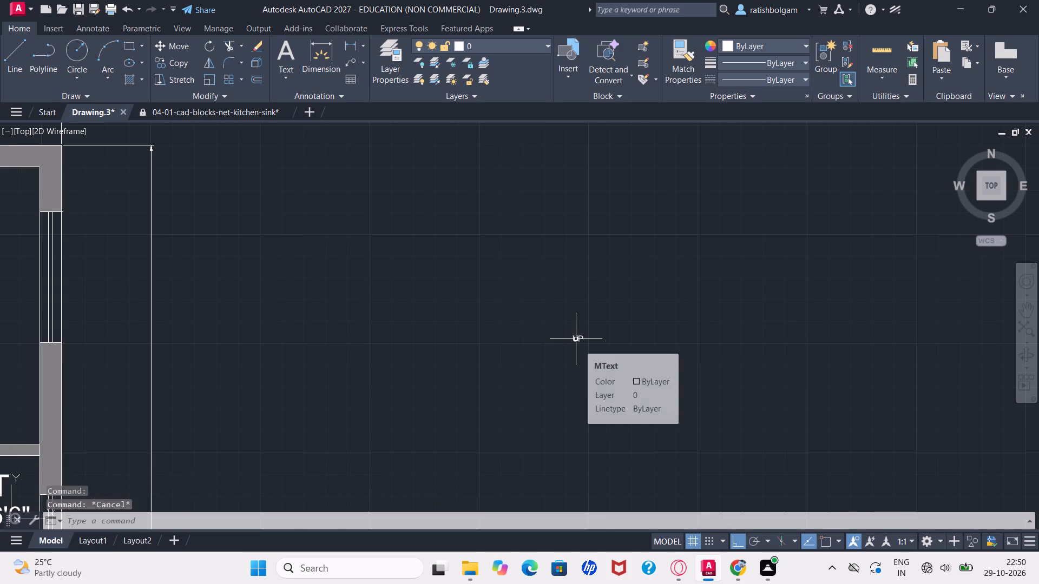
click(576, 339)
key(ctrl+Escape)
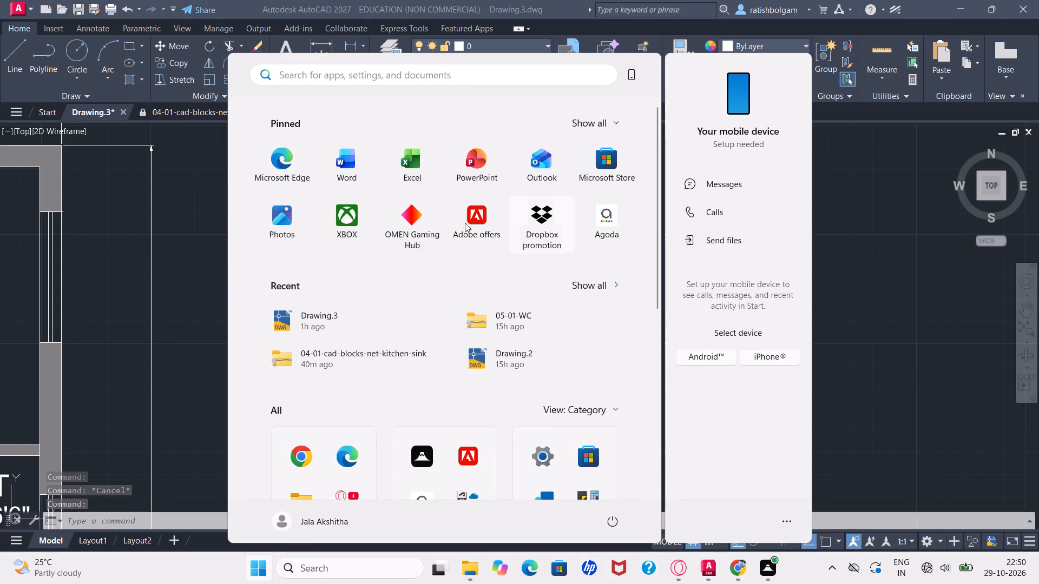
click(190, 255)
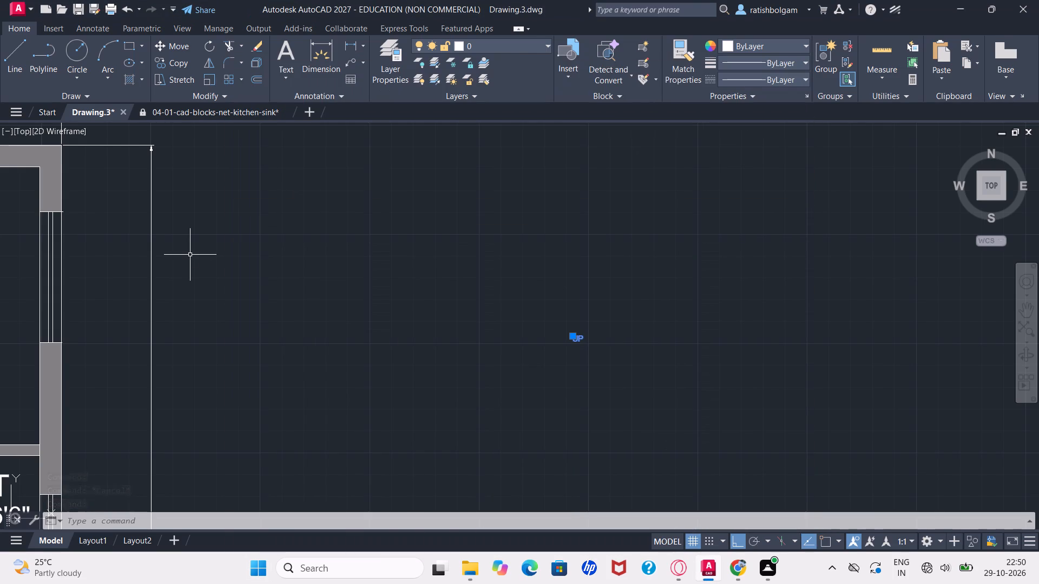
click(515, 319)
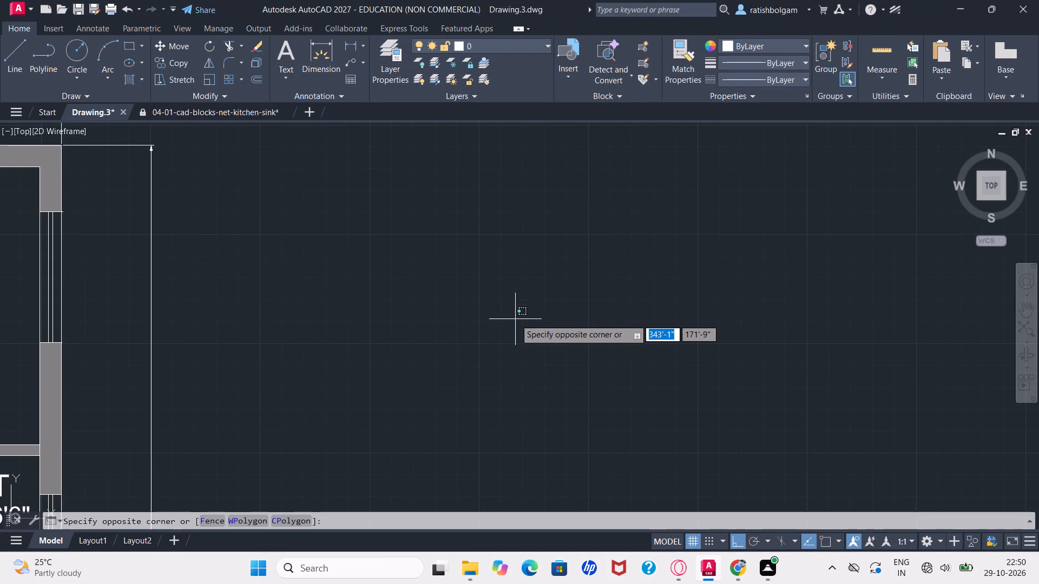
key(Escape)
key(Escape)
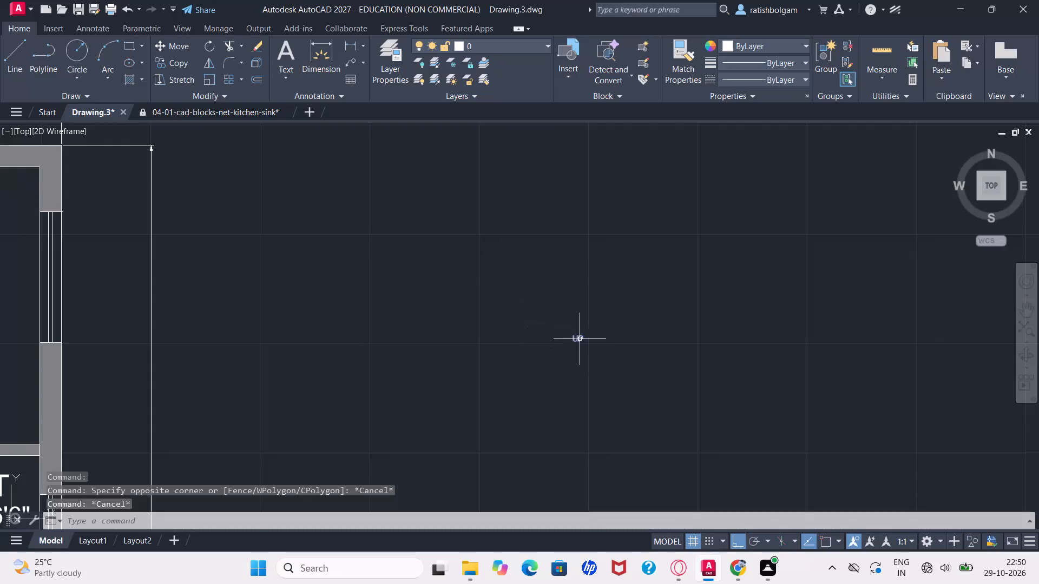
Set the text height of the "UP" label to 10" in its properties.
click(582, 337)
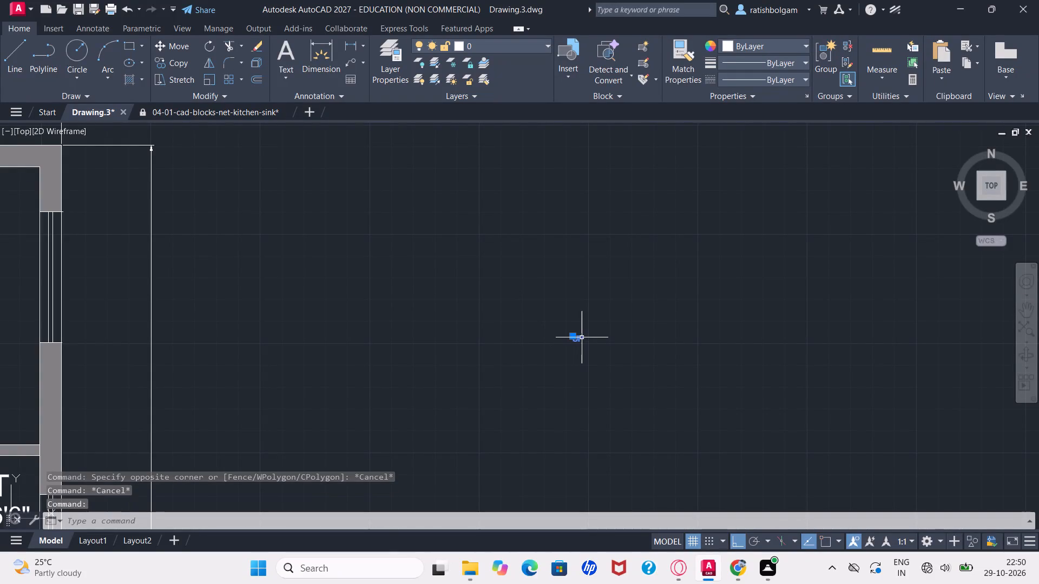
key(ctrl+1)
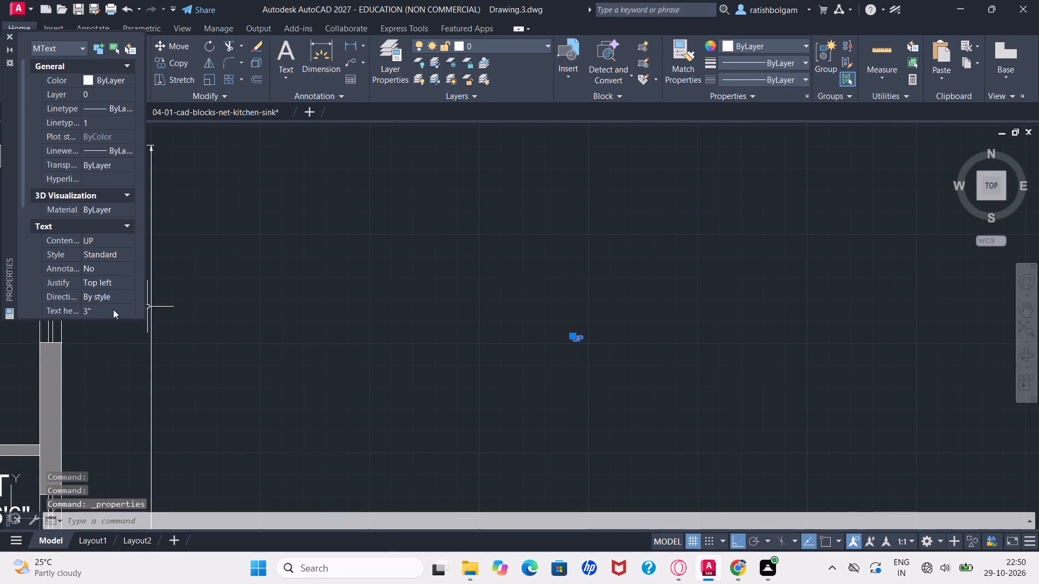
click(98, 309)
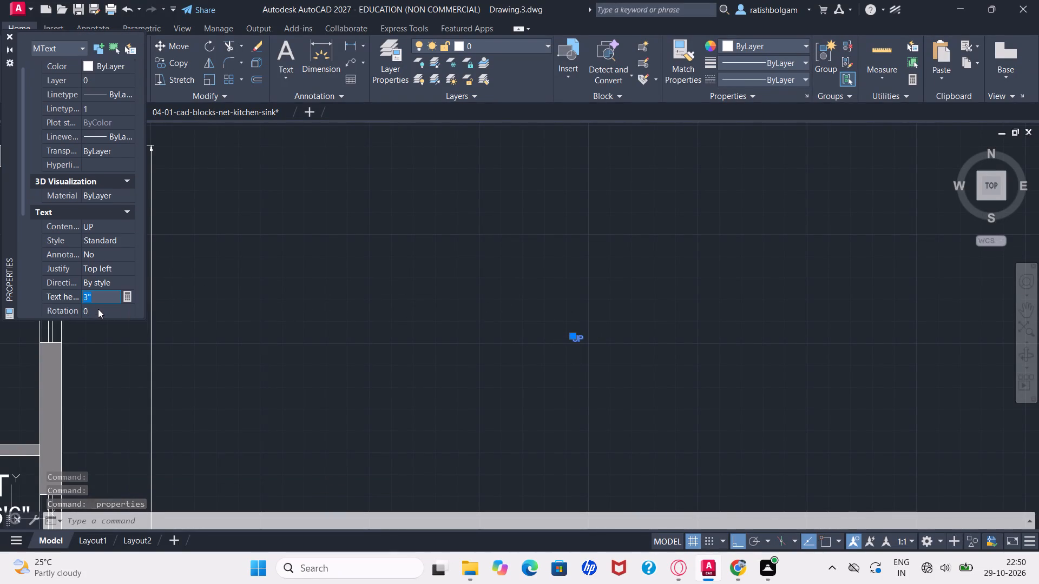
text(10)
key(shift+quotedbl)
key(Return)
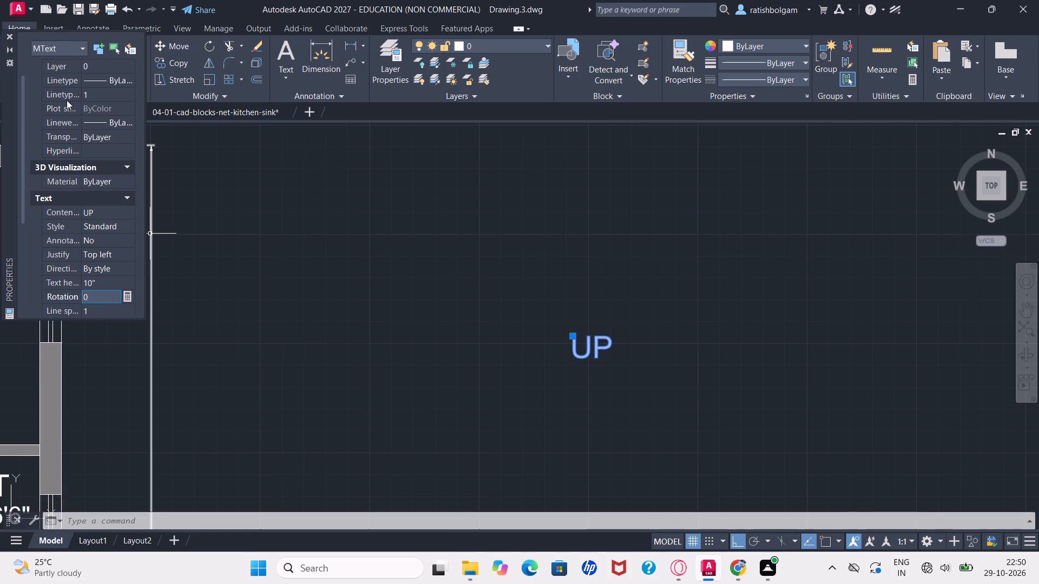
click(9, 35)
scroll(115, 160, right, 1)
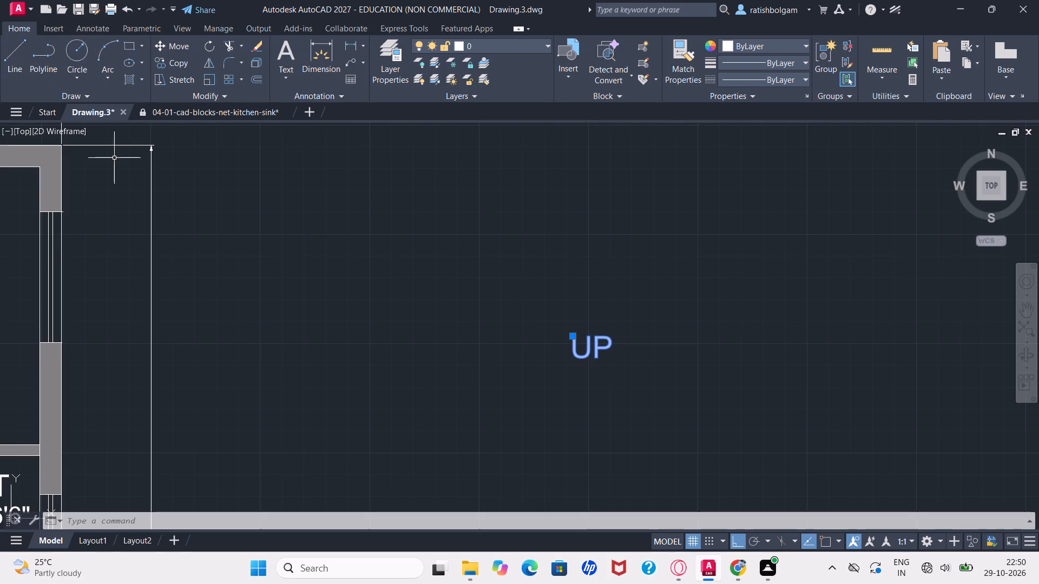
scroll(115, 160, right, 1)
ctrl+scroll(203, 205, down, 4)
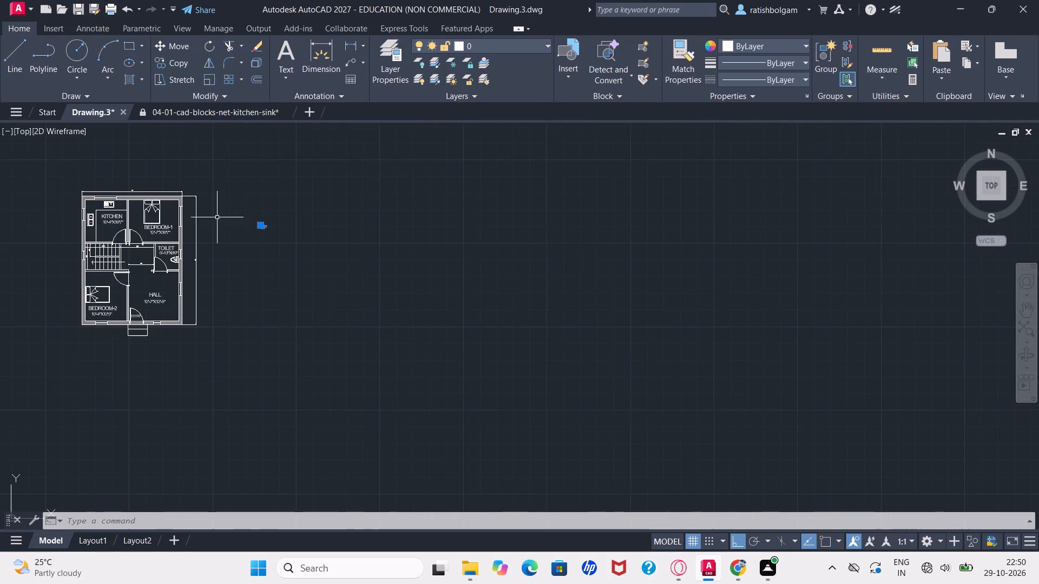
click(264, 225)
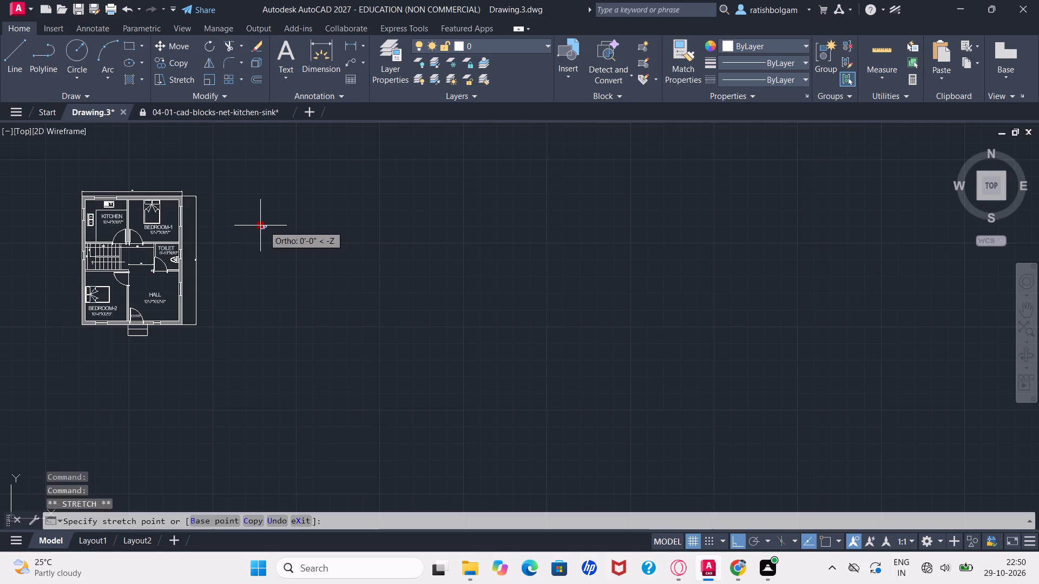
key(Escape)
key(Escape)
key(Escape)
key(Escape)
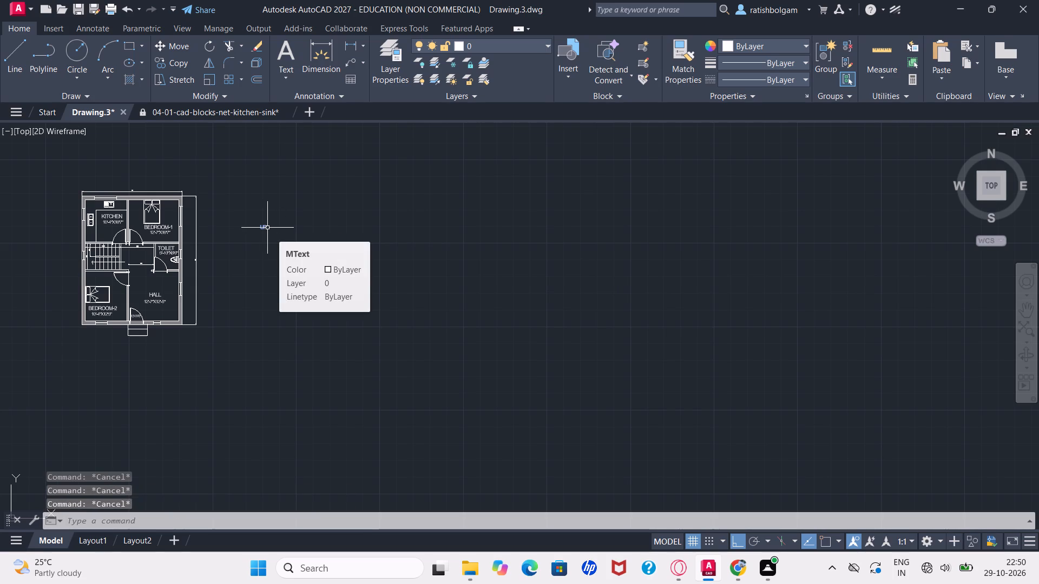
Copy the "UP" label and paste the copy beside the staircase, at the east end of its lower flight.
click(265, 227)
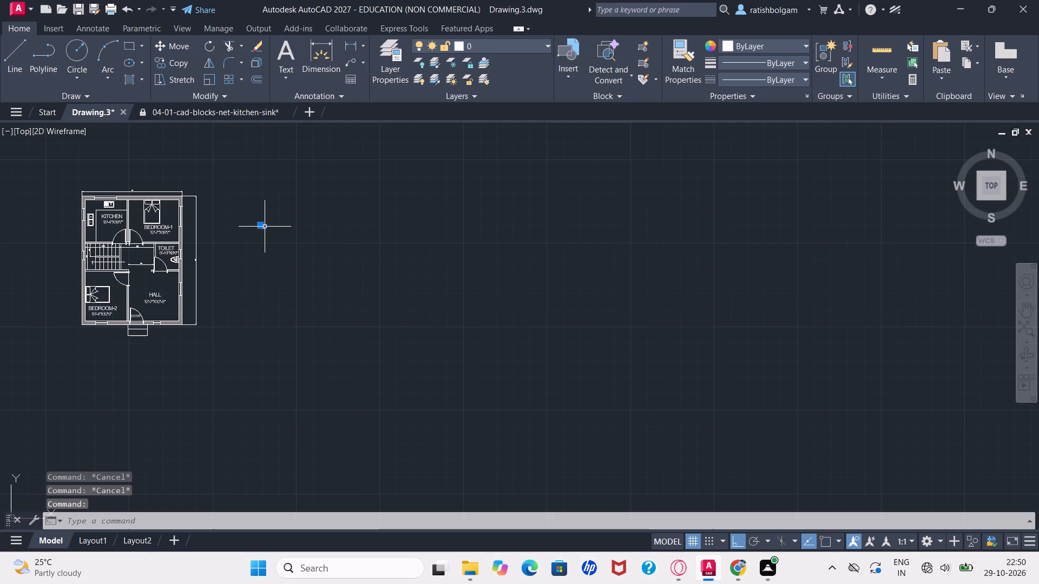
key(ctrl+c)
key(ctrl+v)
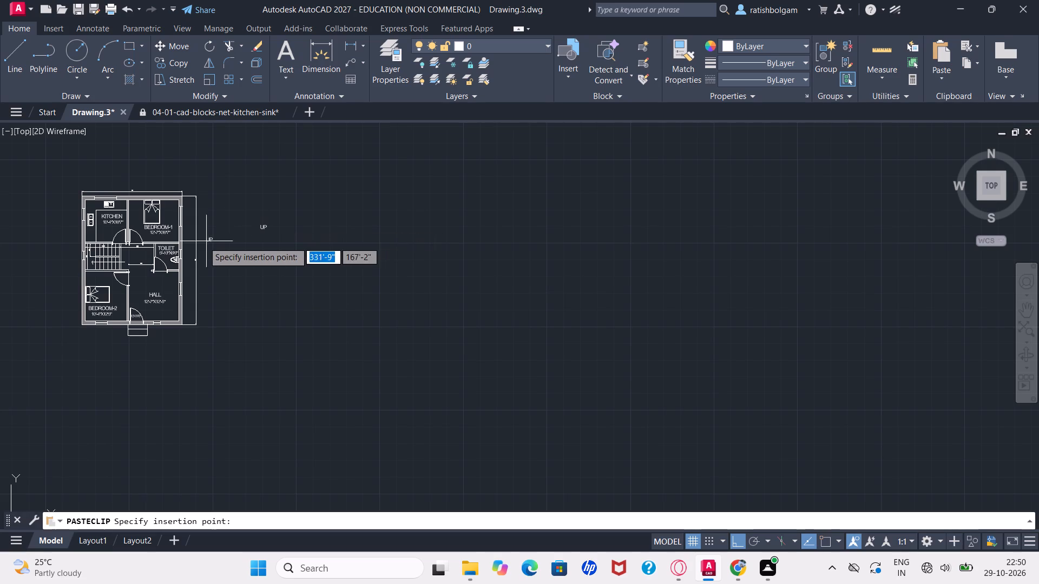
ctrl+scroll(116, 256, up, 2)
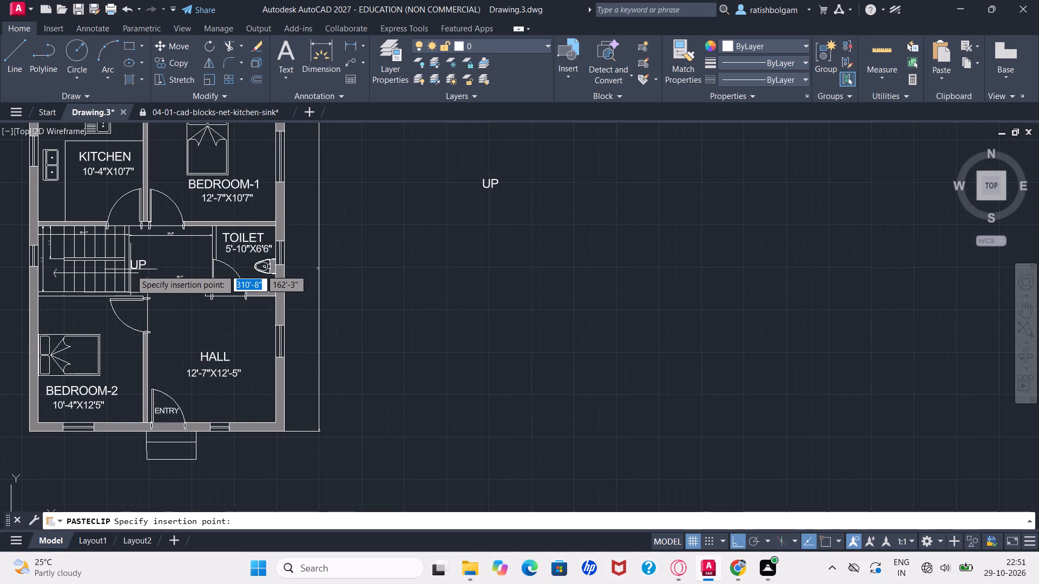
click(130, 269)
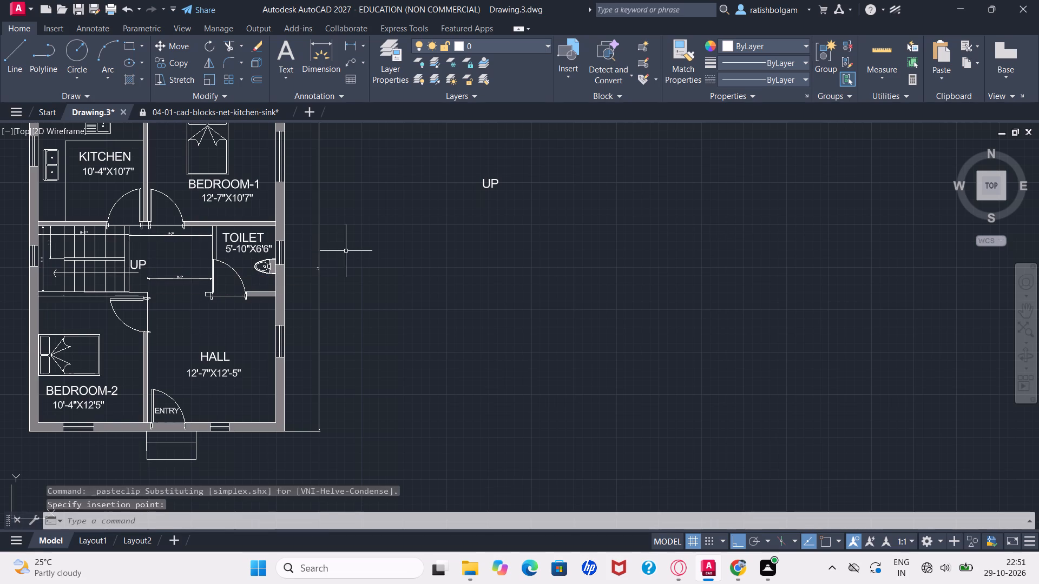
Delete the original "UP" label from the empty space east of the floor plan.
click(494, 183)
key(Delete)
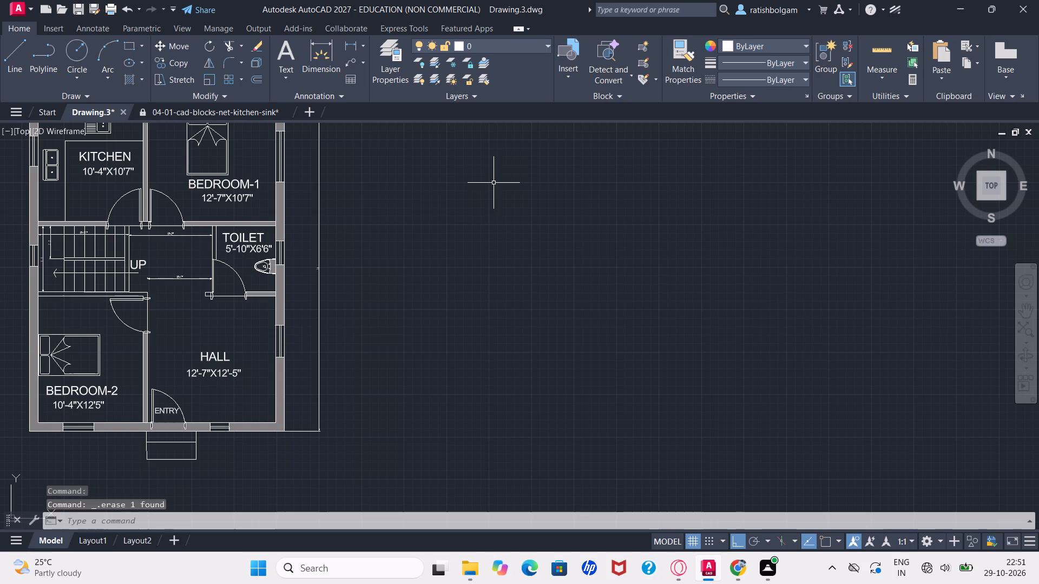
scroll(432, 210, right, 1)
ctrl+scroll(457, 208, down, 3)
ctrl+scroll(410, 207, up, 1)
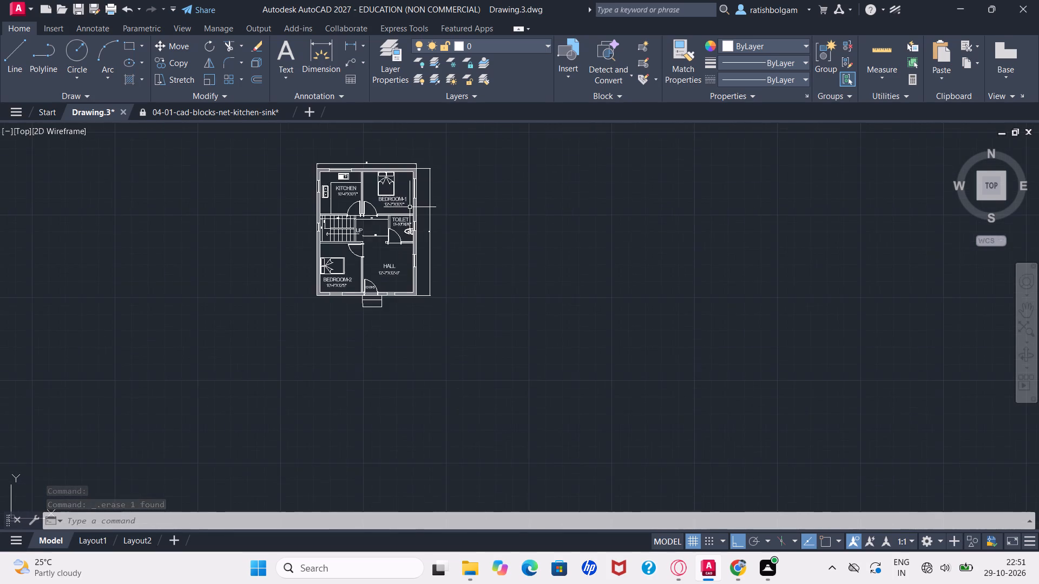
ctrl+scroll(410, 207, up, 1)
key(Escape)
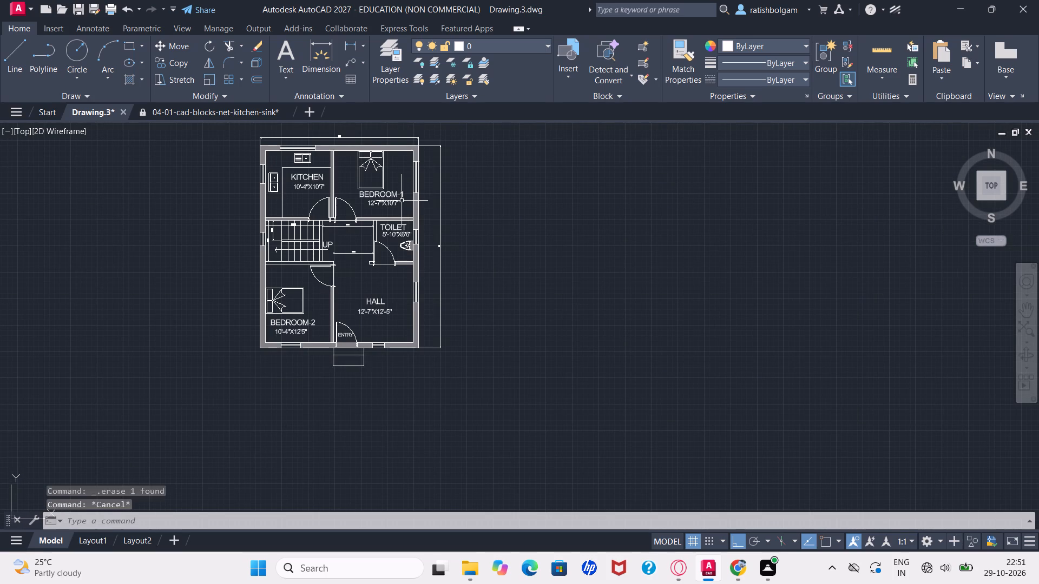
key(Escape)
key(Escape)
key(Escape)
key(Escape)
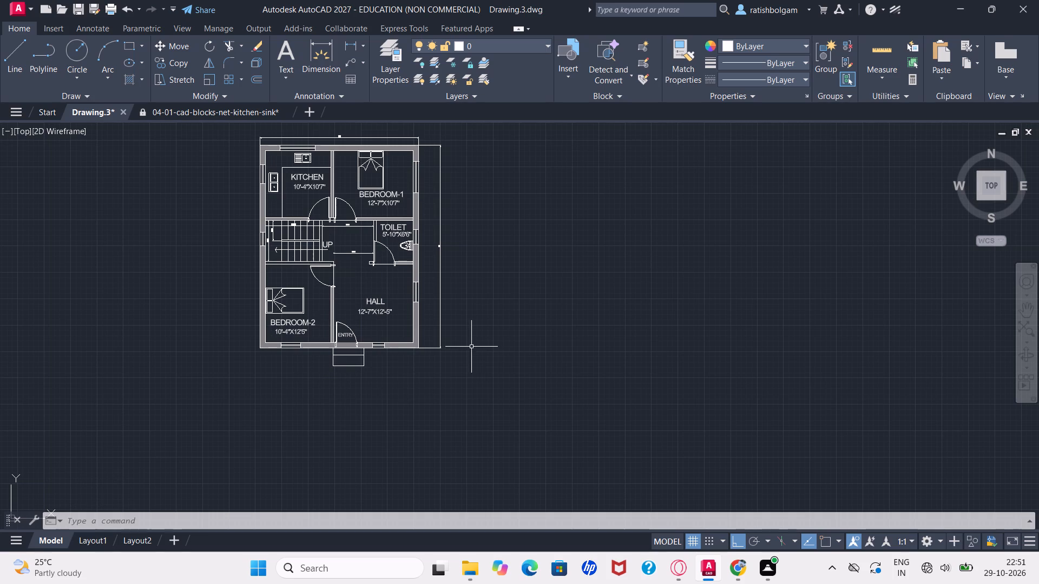
Add a multiline text reading "Ground Floor Plan" in the empty space east of the floor plan.
text(mt)
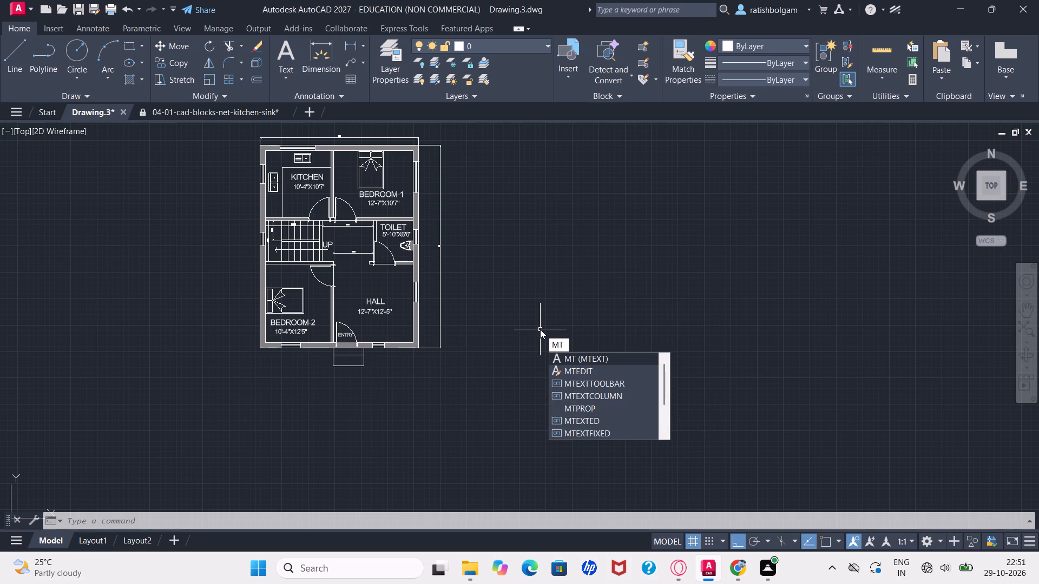
key(Return)
double_click(572, 295)
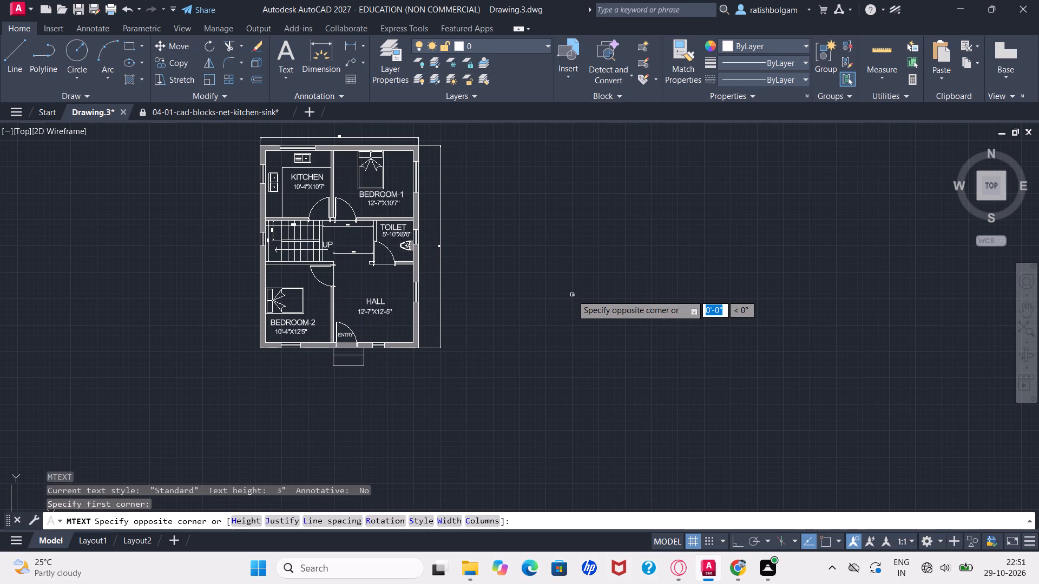
click(572, 295)
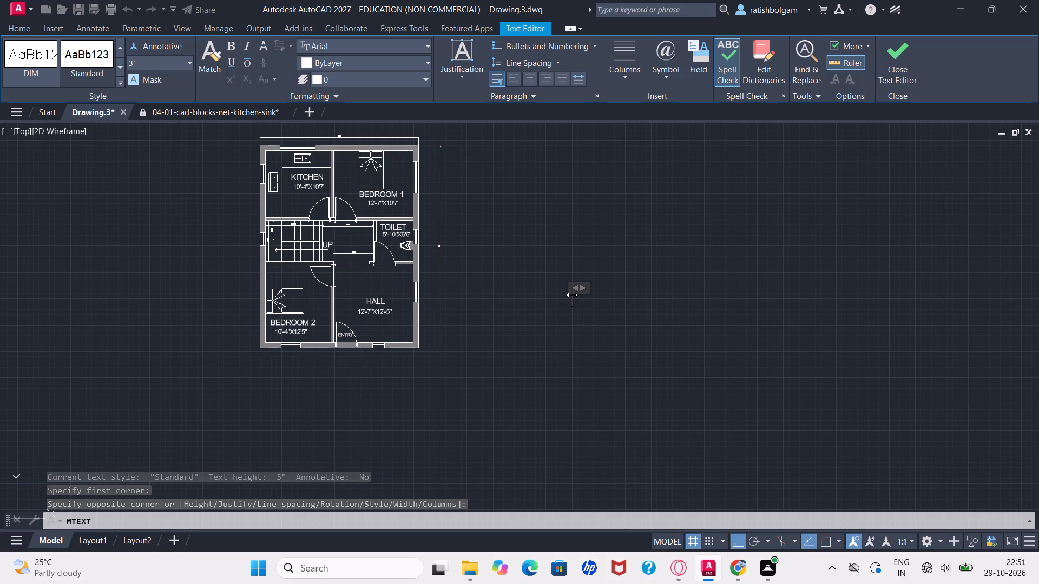
key(g)
text(ROUND)
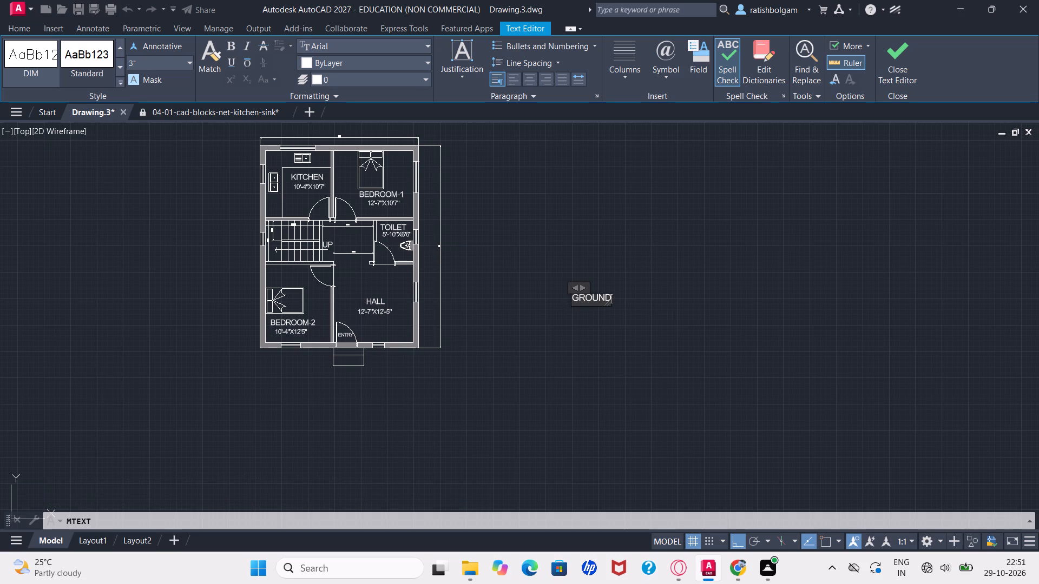
key(space)
text(FLOO)
key(r)
key(space)
text(PL)
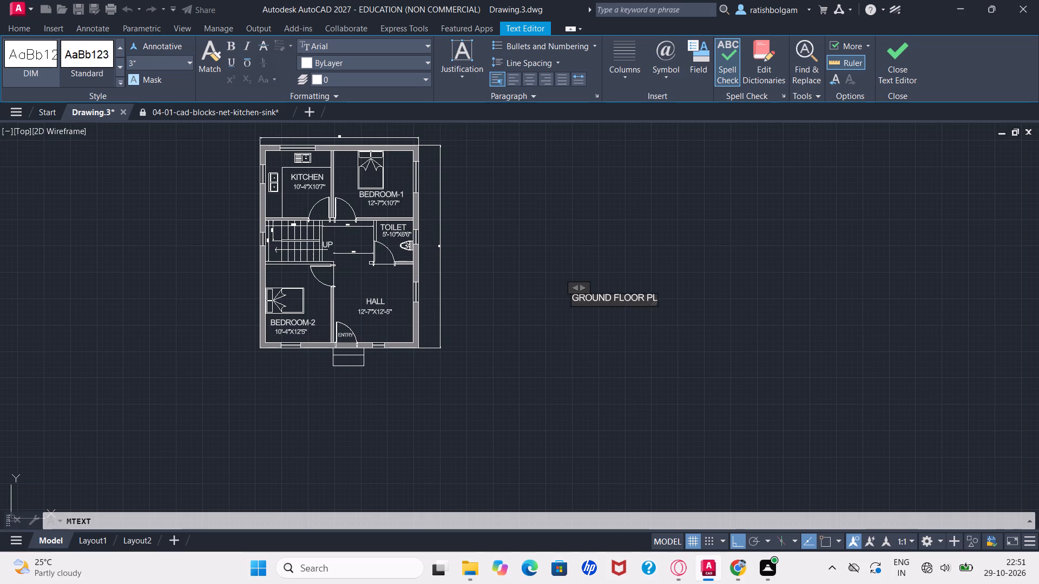
key(BackSpace)
key(BackSpace)
key(BackSpace)
key(BackSpace)
key(BackSpace)
key(BackSpace)
key(BackSpace)
key(BackSpace)
key(BackSpace)
key(BackSpace)
key(BackSpace)
key(BackSpace)
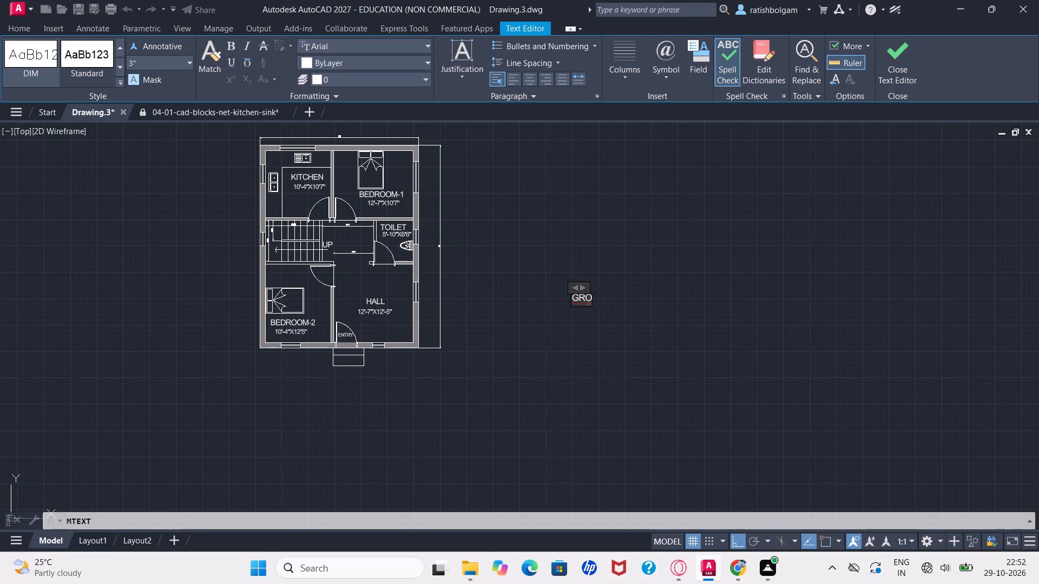
key(BackSpace)
key(BackSpace)
key(r)
key(o)
text(und)
key(space)
key(f)
text(loo)
key(r)
key(space)
key(p)
key(l)
text(an)
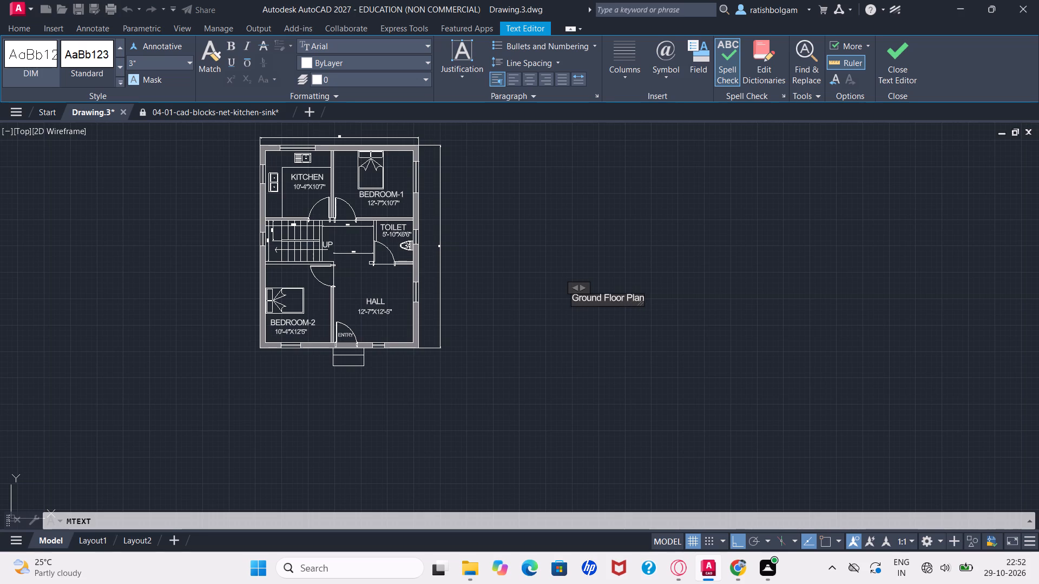
click(595, 257)
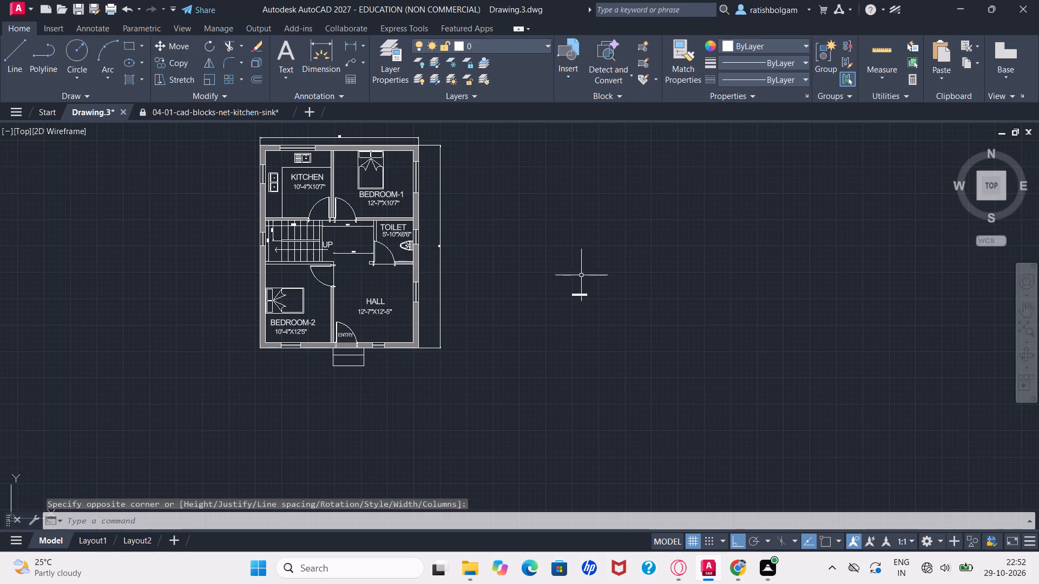
Set the text height of the "Ground Floor Plan" title to 12" in its properties.
ctrl+scroll(597, 296, up, 2)
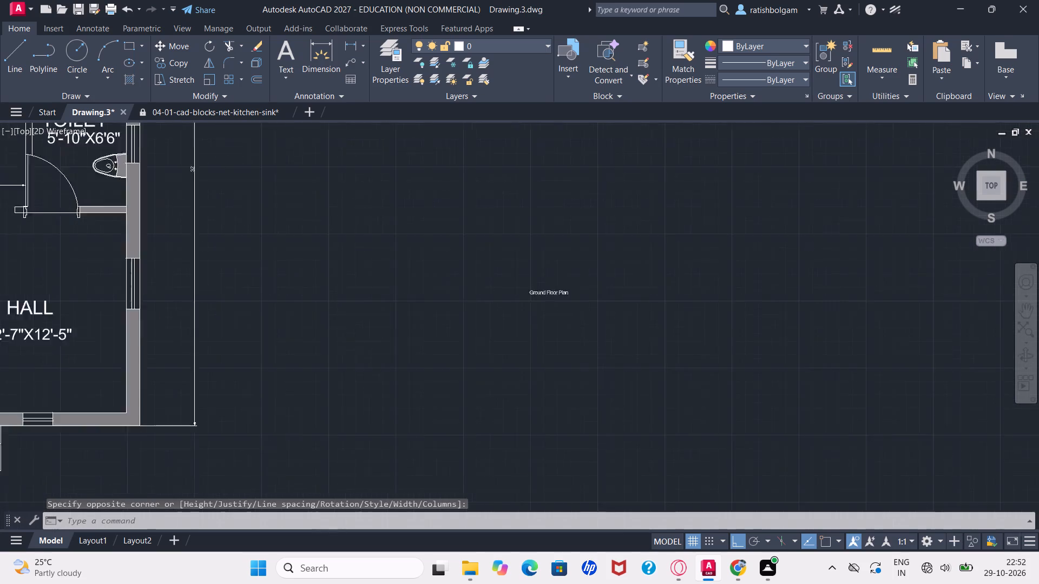
ctrl+scroll(597, 296, up, 1)
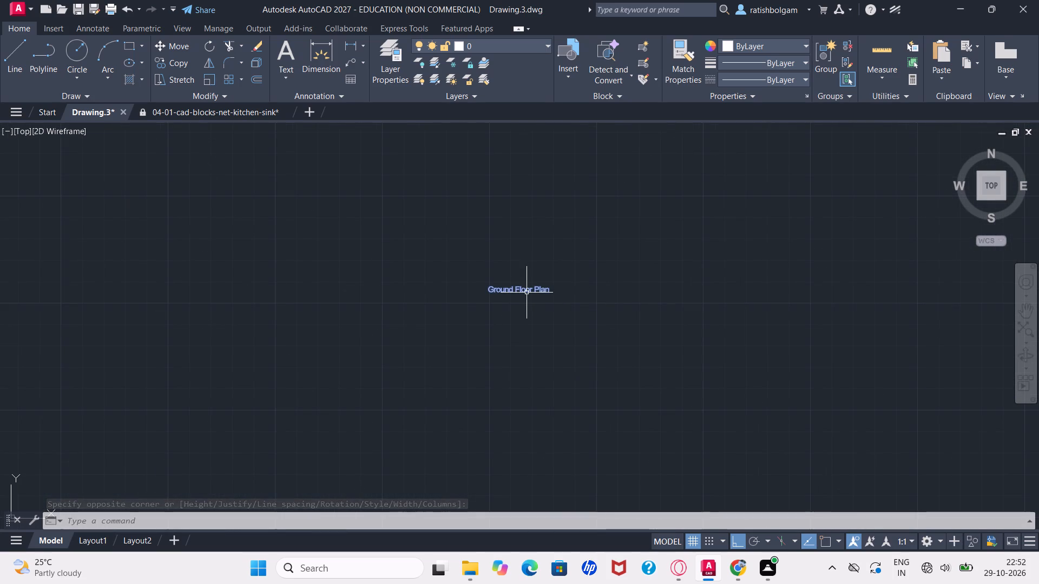
click(527, 293)
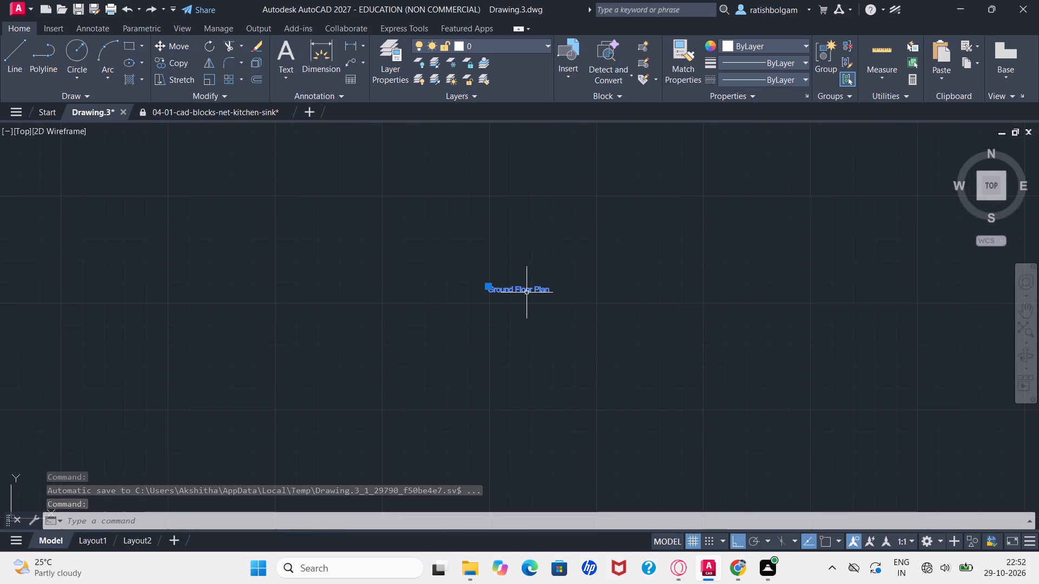
key(ctrl+1)
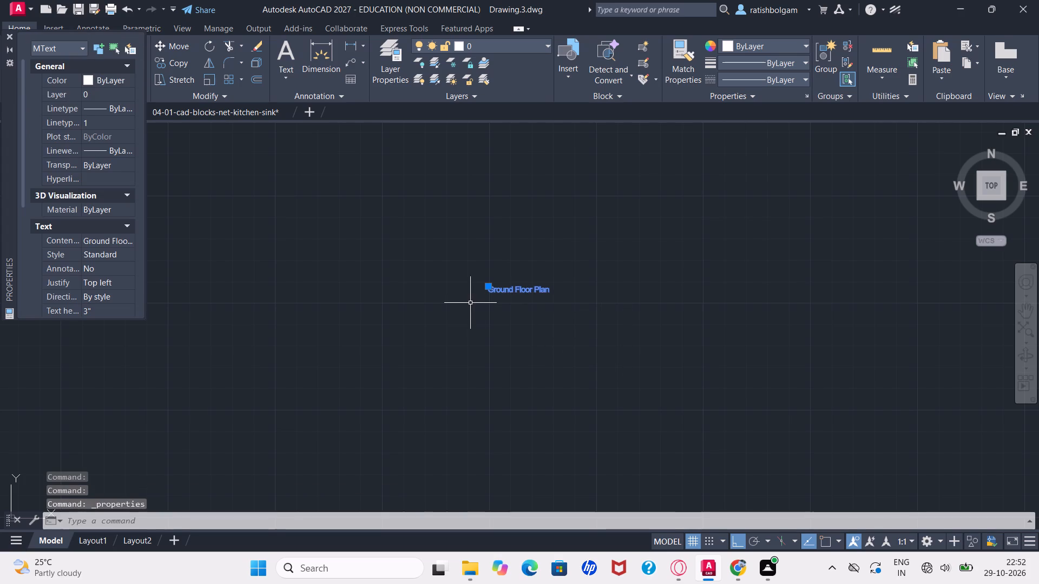
click(98, 308)
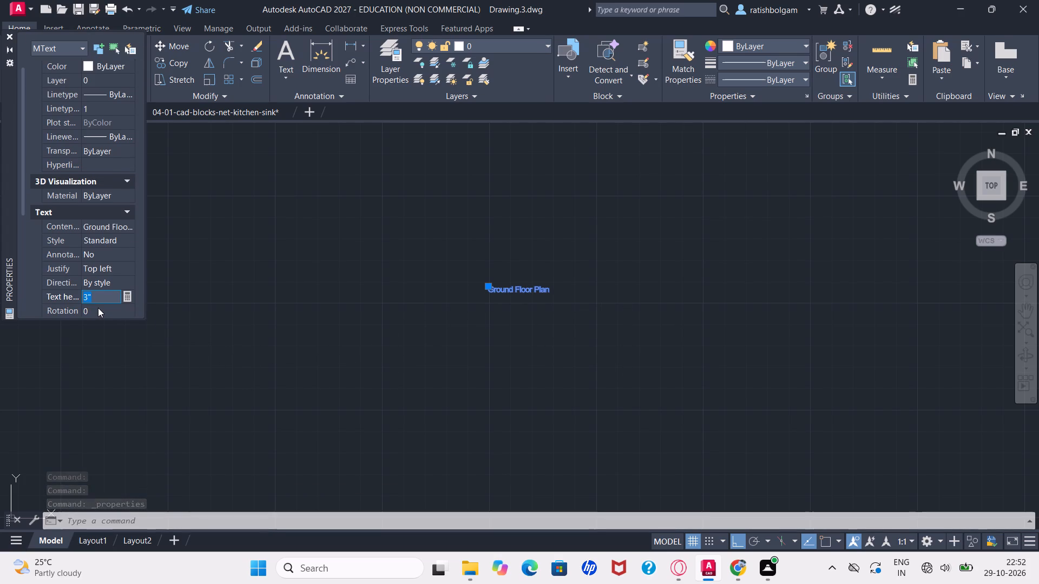
text(12)
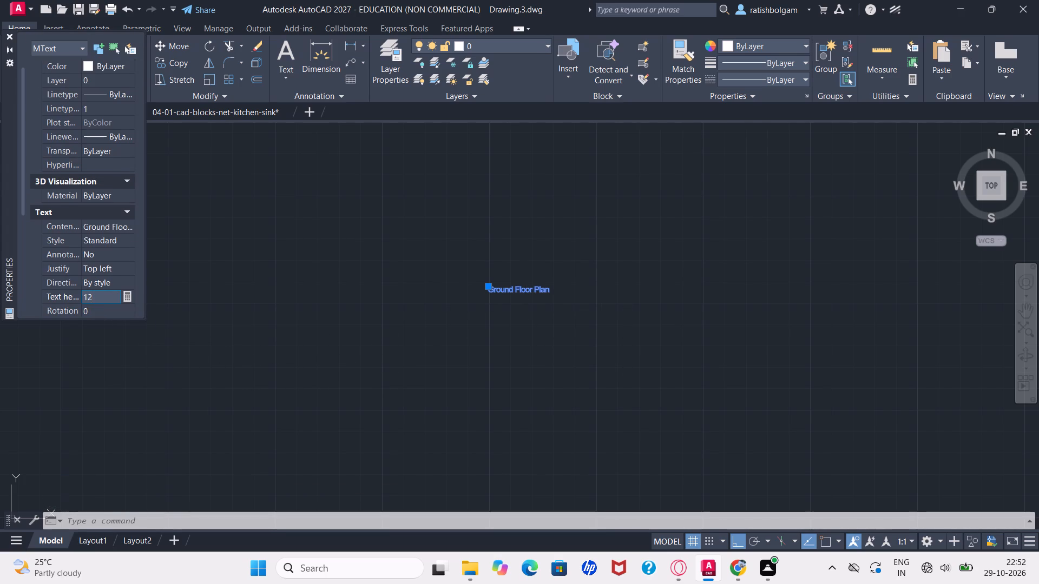
key(shift+quotedbl)
key(Return)
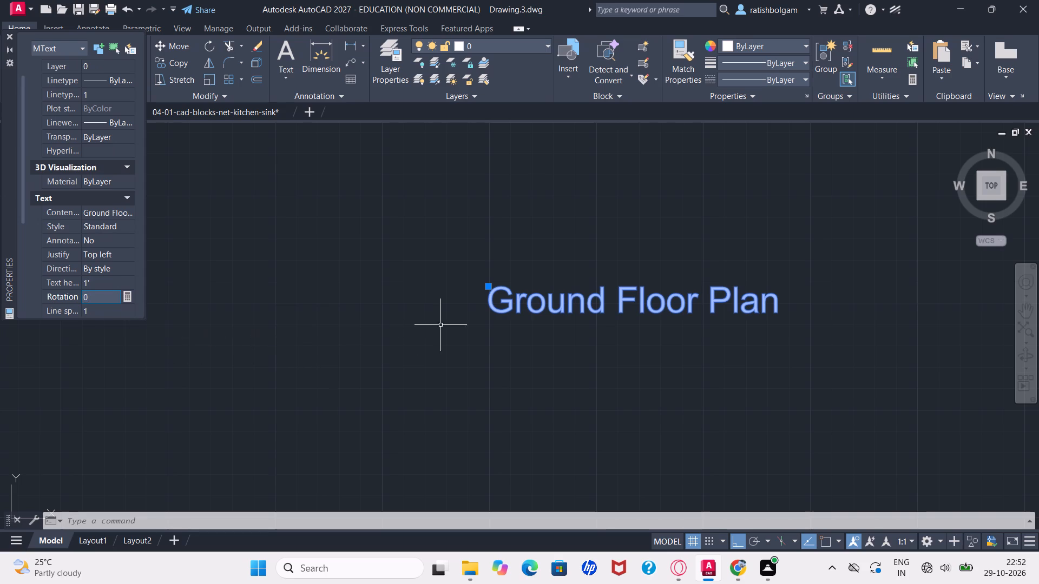
Copy the "Ground Floor Plan" title and paste the copy below the floor plan, beneath the entry steps.
ctrl+scroll(468, 323, down, 4)
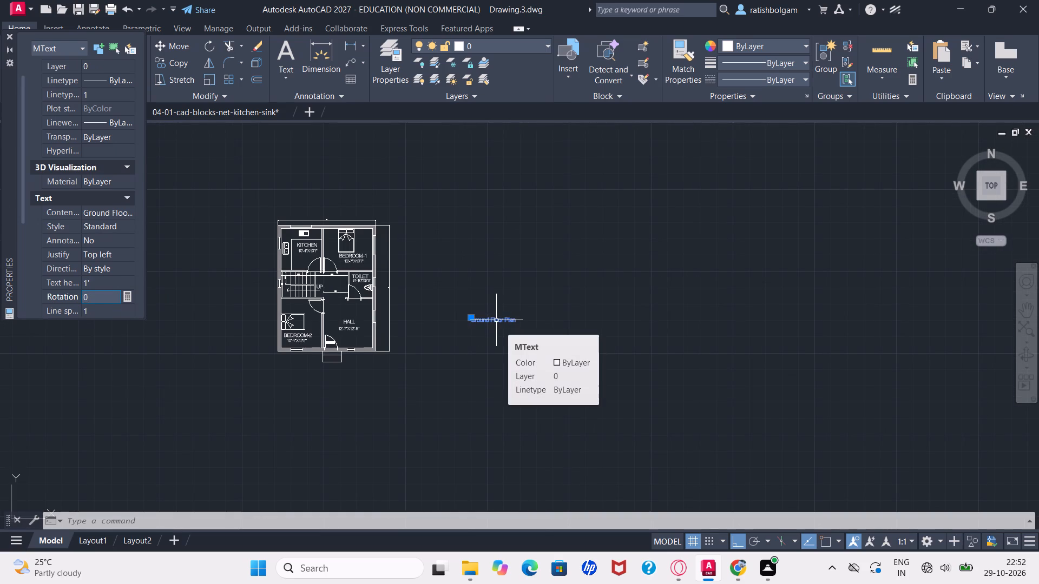
key(ctrl+c)
key(ctrl+v)
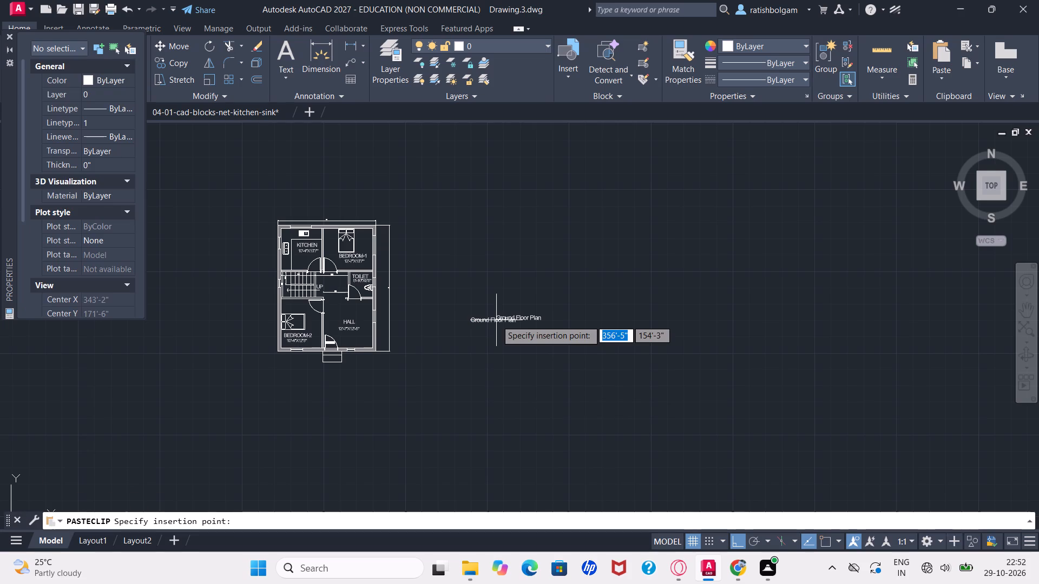
click(314, 378)
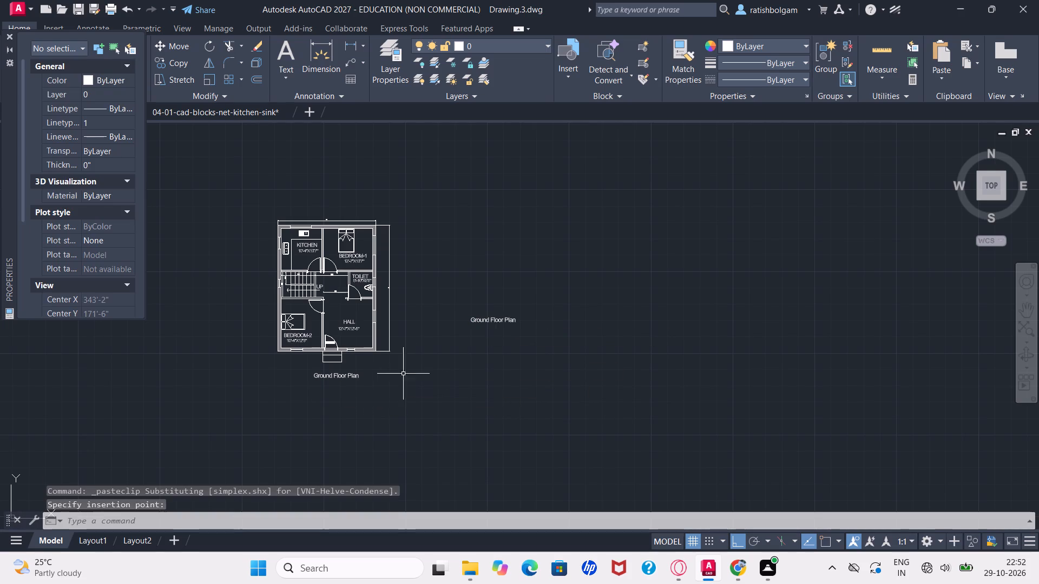
Delete the original "Ground Floor Plan" title from the empty space east of the floor plan.
click(486, 320)
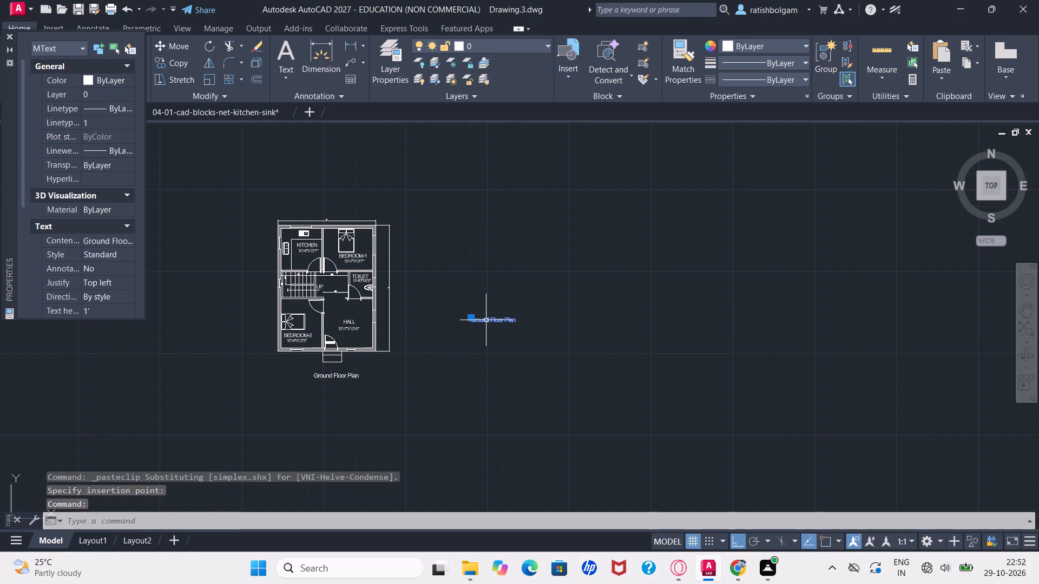
key(Delete)
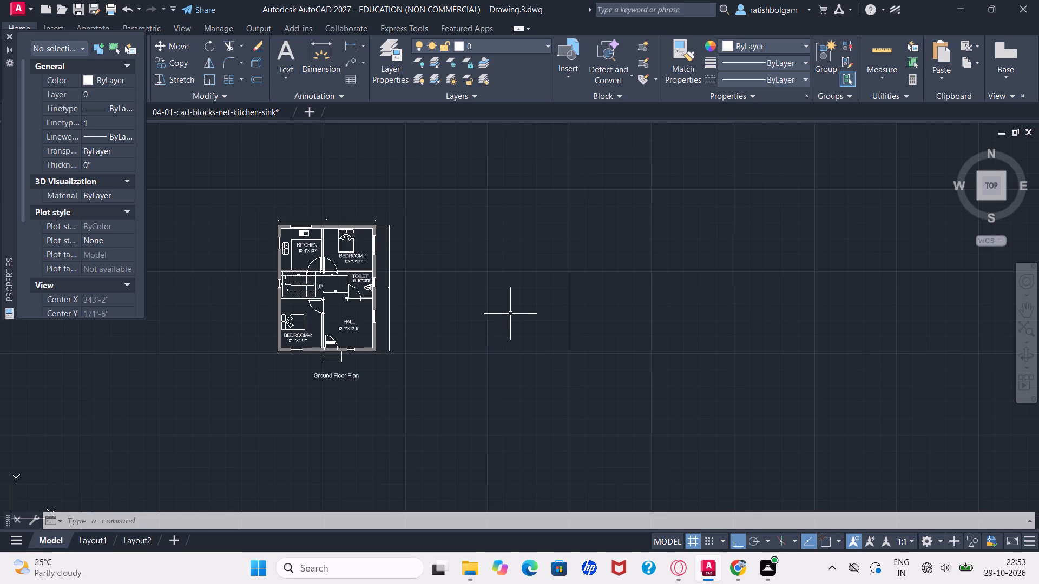
Start a multiline text in the empty space east of the floor plan reading "25X32(800ft) House Plan-North".
text(mt)
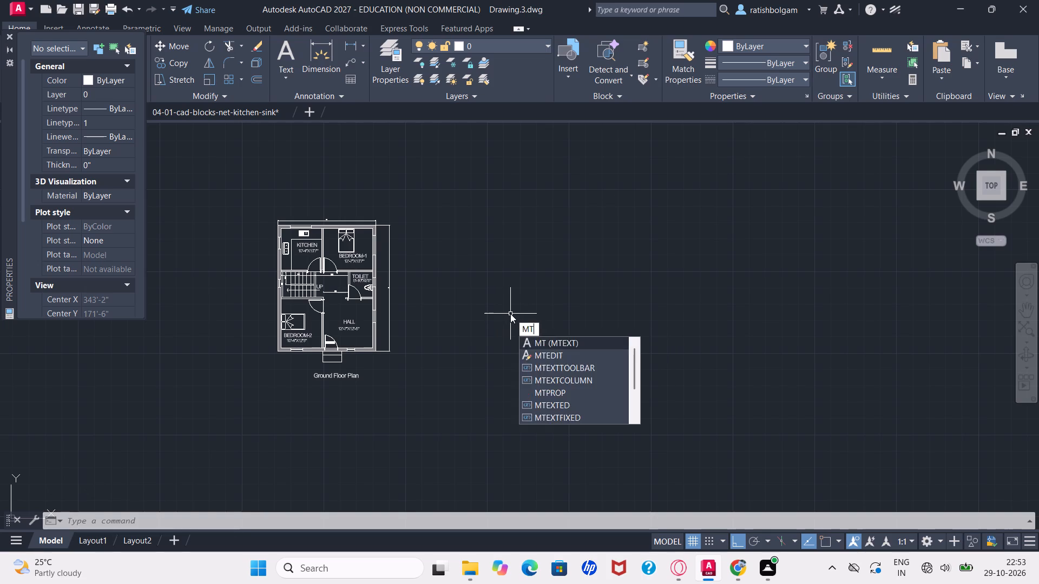
key(Return)
click(510, 314)
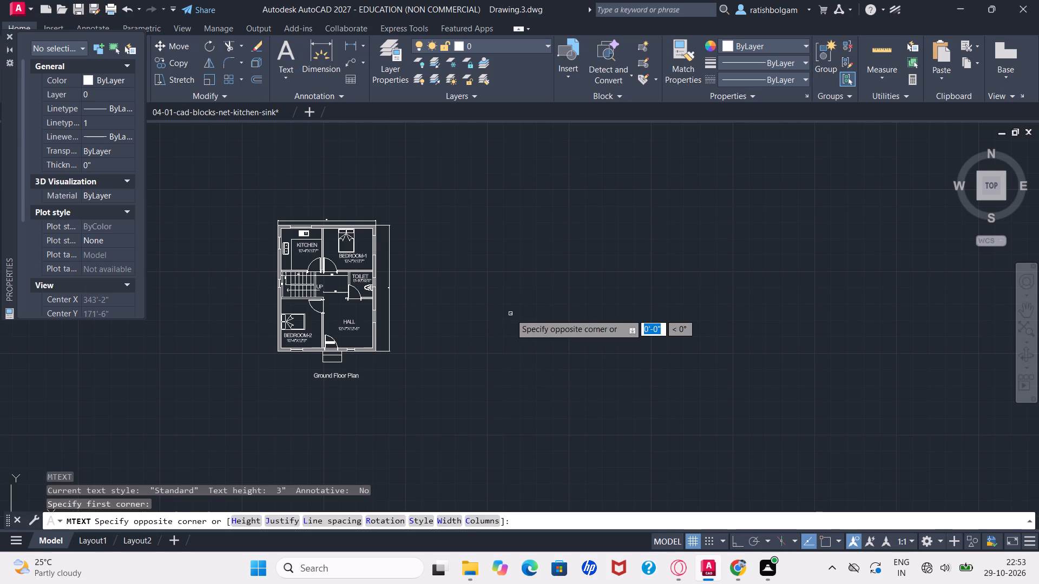
click(510, 314)
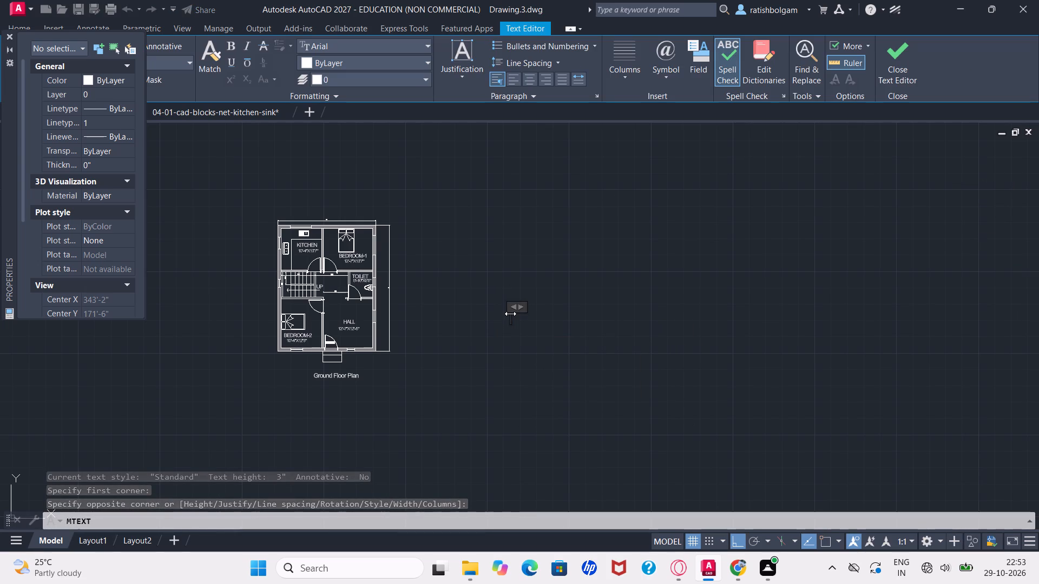
text(25)
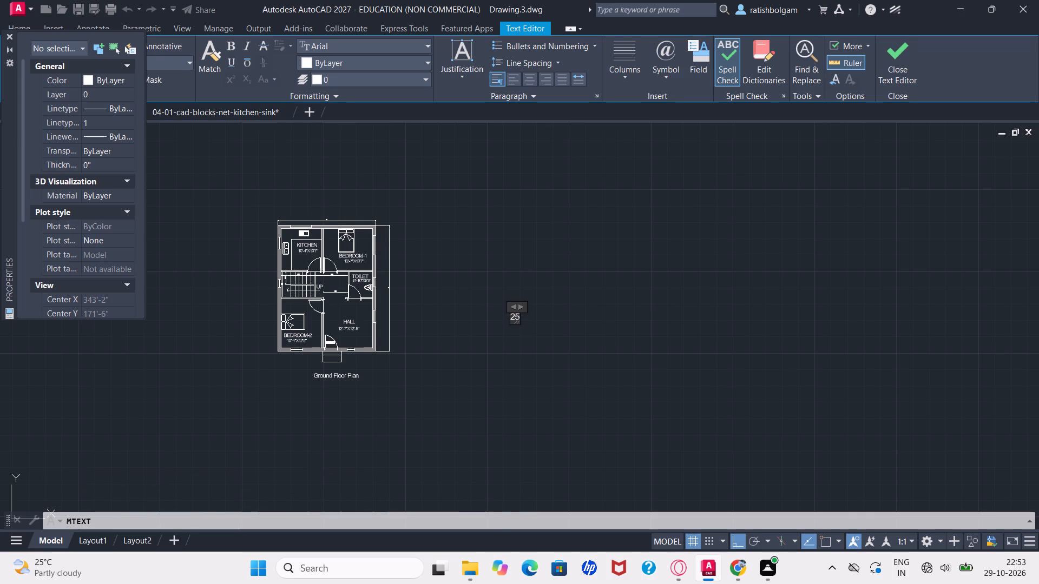
key(x)
text(32)
text(98)
text(00)
key(shift+parenright)
key(BackSpace)
key(BackSpace)
key(BackSpace)
key(BackSpace)
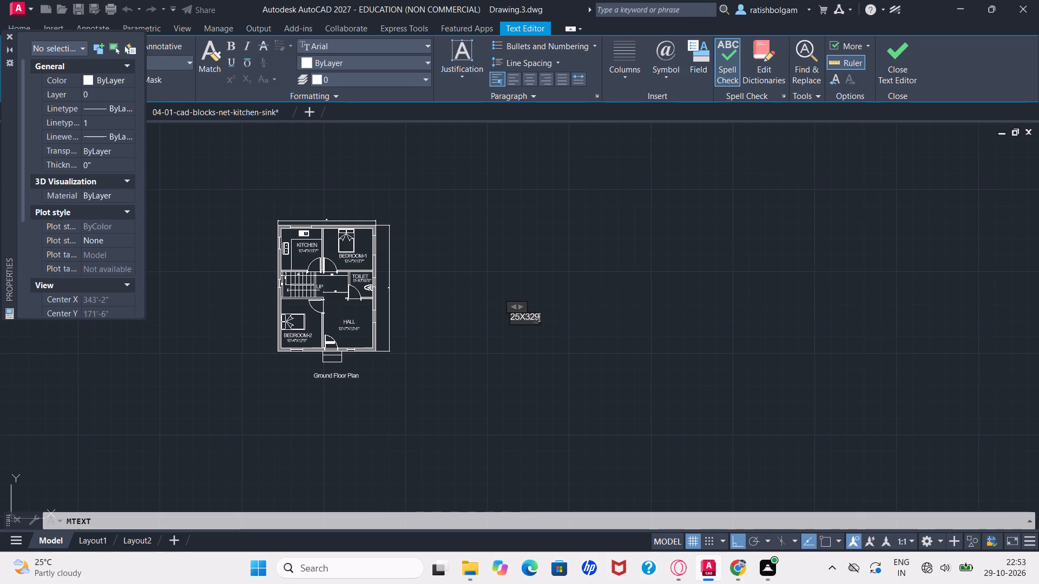
key(BackSpace)
text((8)
text(00)
key(0)
key(BackSpace)
key(shift+parenright)
key(BackSpace)
text(ft)
key(shift+parenright)
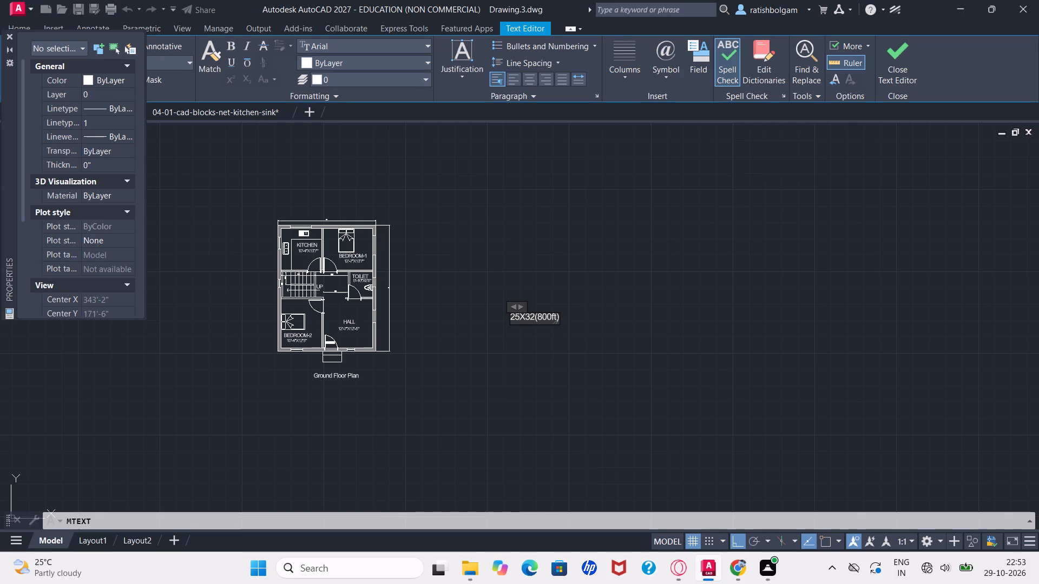
key(space)
key(h)
text(ou)
text(se)
key(space)
text(la)
key(n)
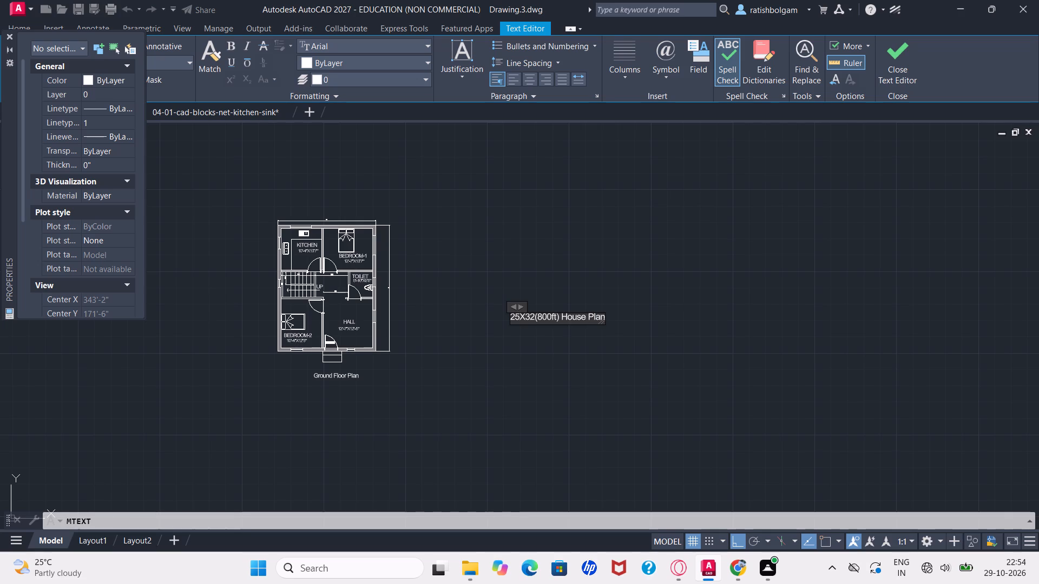
key(minus)
key(n)
text(orth)
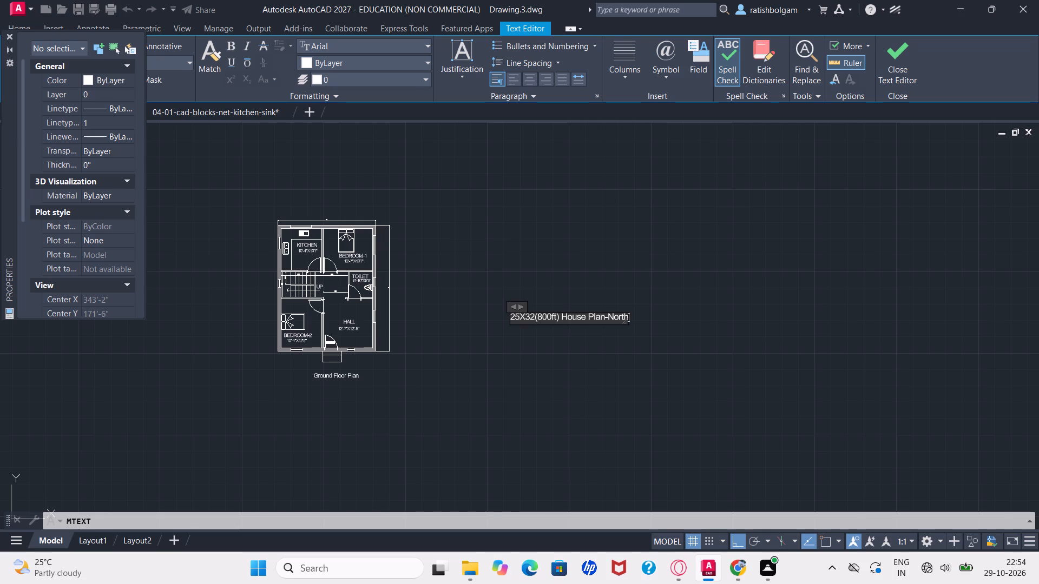
key(space)
Complete the heading text with "Face-Fp1064" so it reads "25X32(800ft) House Plan-North Face-Fp1064", and finish the text.
key(f)
key(a)
text(ce)
key(minus)
key(f)
key(p)
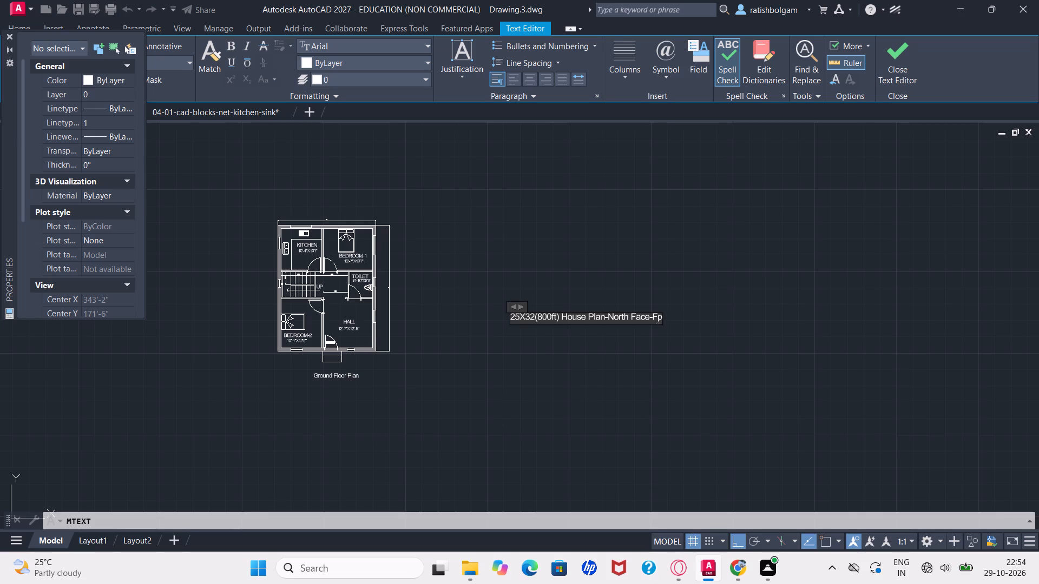
key(1)
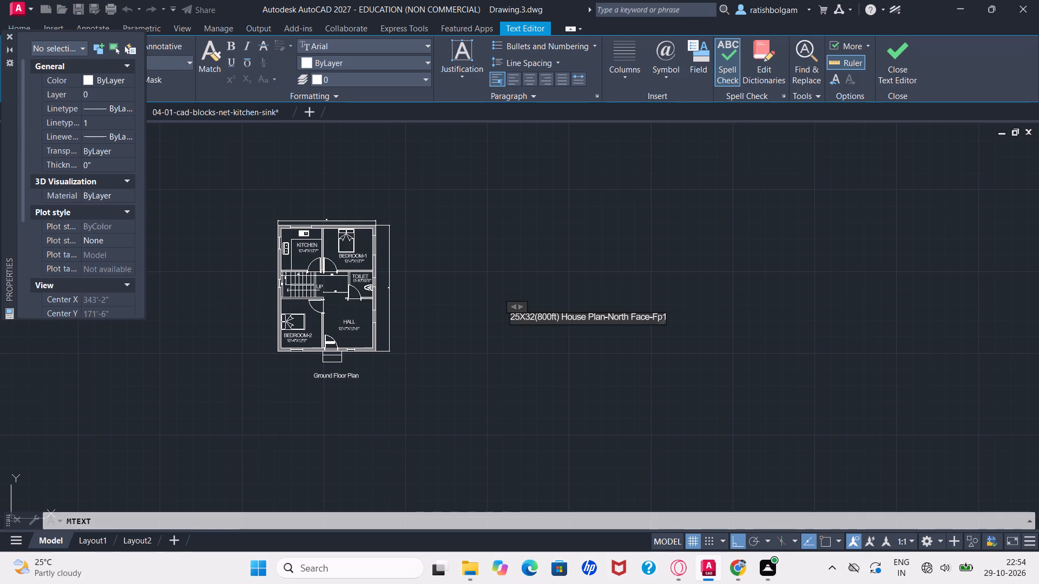
key(0)
text(64)
click(520, 276)
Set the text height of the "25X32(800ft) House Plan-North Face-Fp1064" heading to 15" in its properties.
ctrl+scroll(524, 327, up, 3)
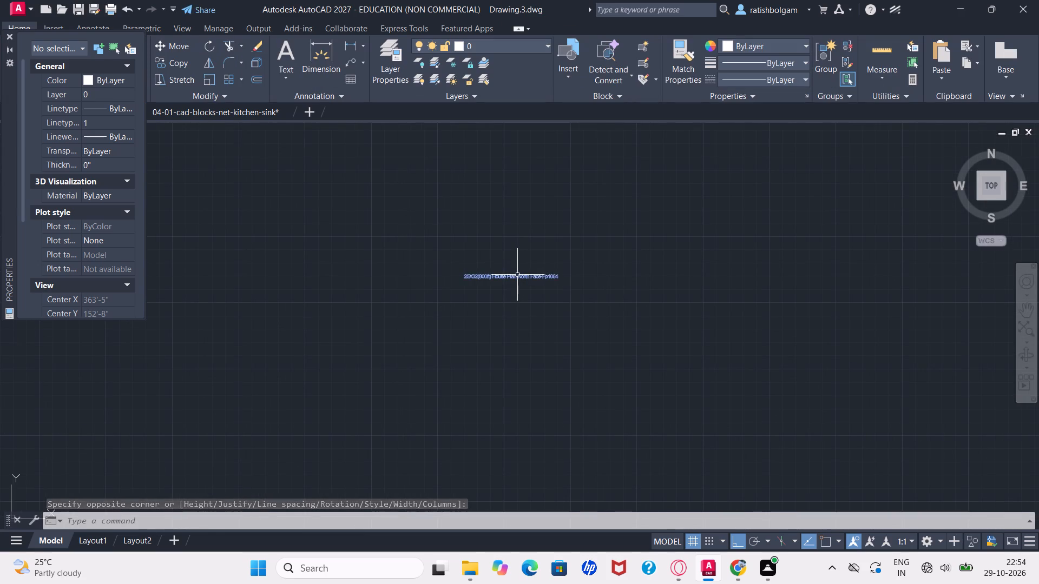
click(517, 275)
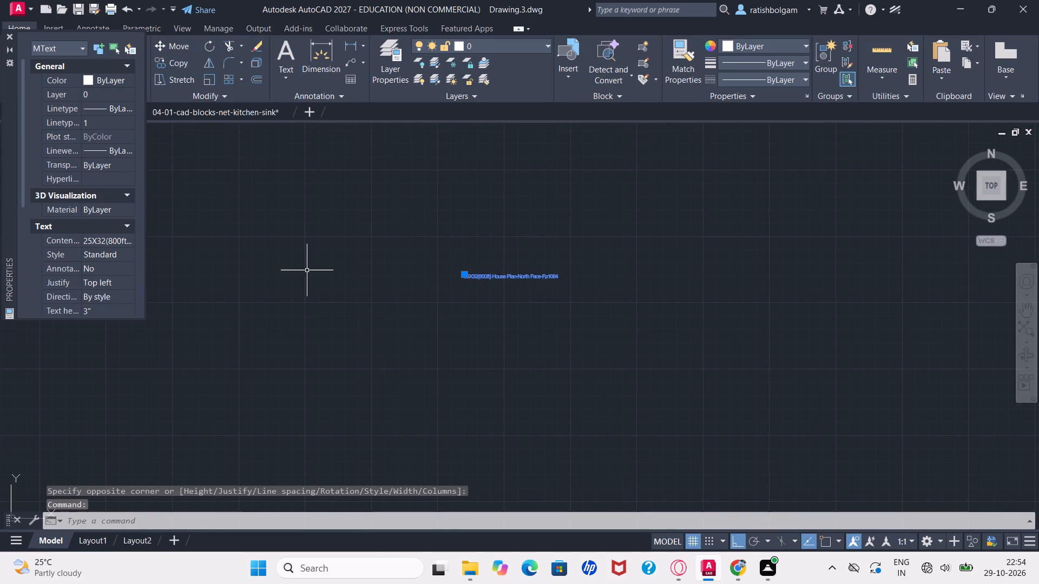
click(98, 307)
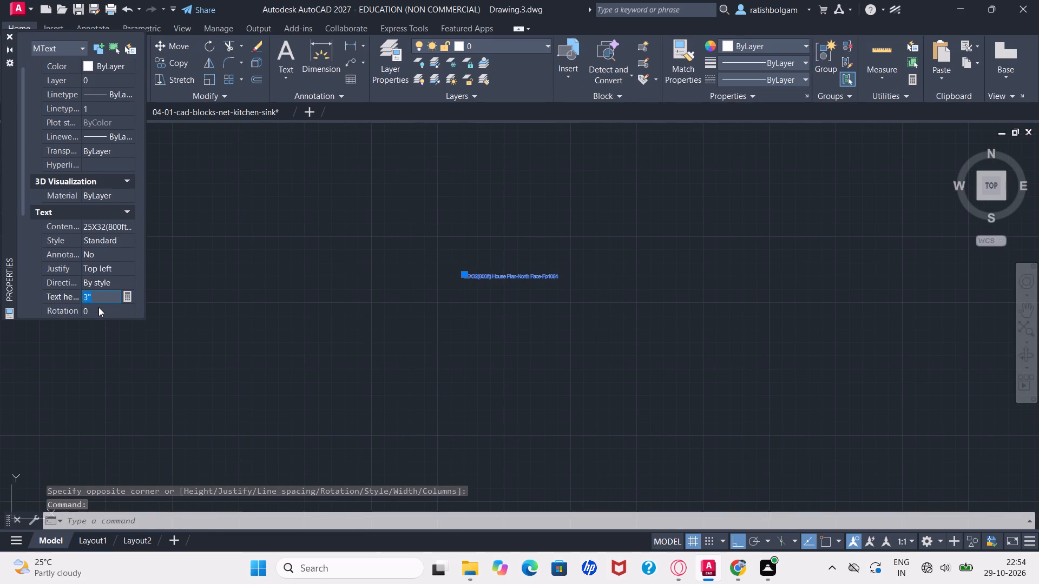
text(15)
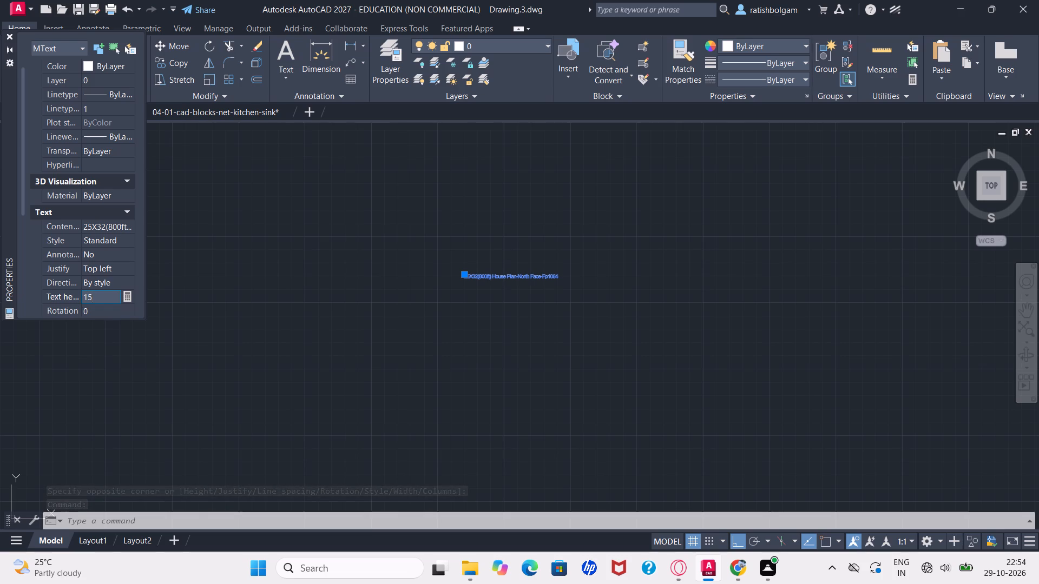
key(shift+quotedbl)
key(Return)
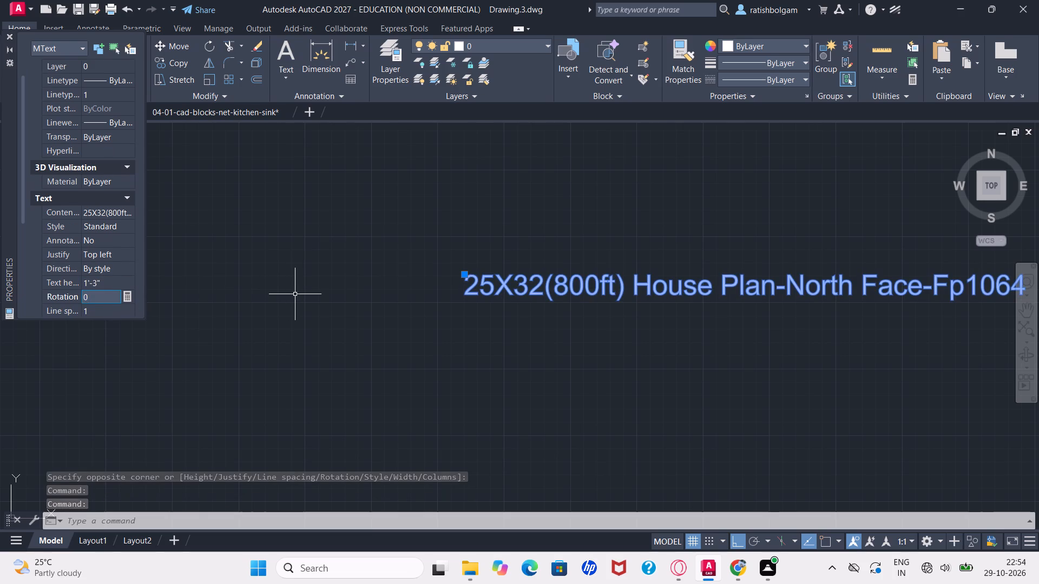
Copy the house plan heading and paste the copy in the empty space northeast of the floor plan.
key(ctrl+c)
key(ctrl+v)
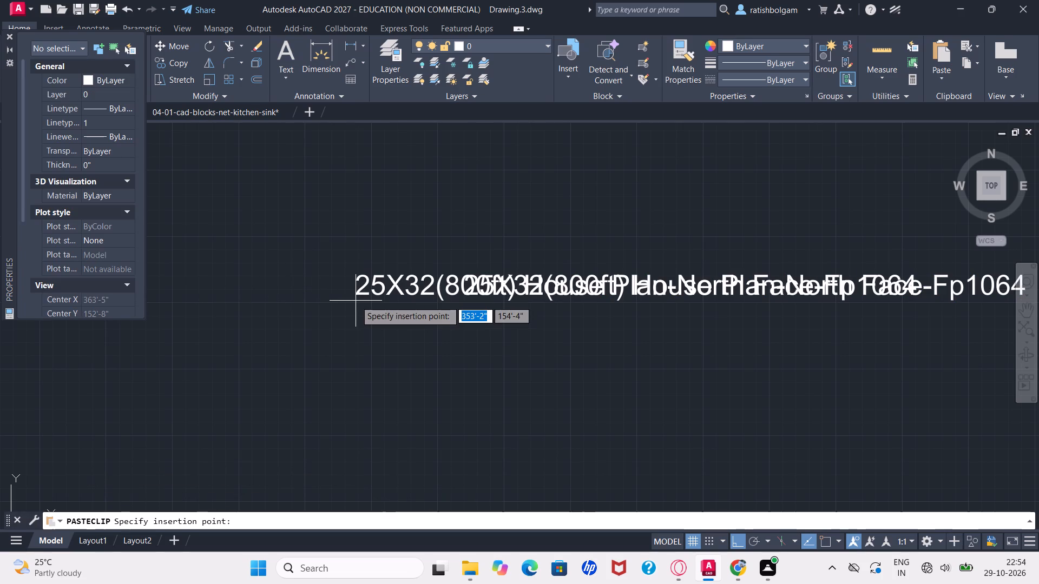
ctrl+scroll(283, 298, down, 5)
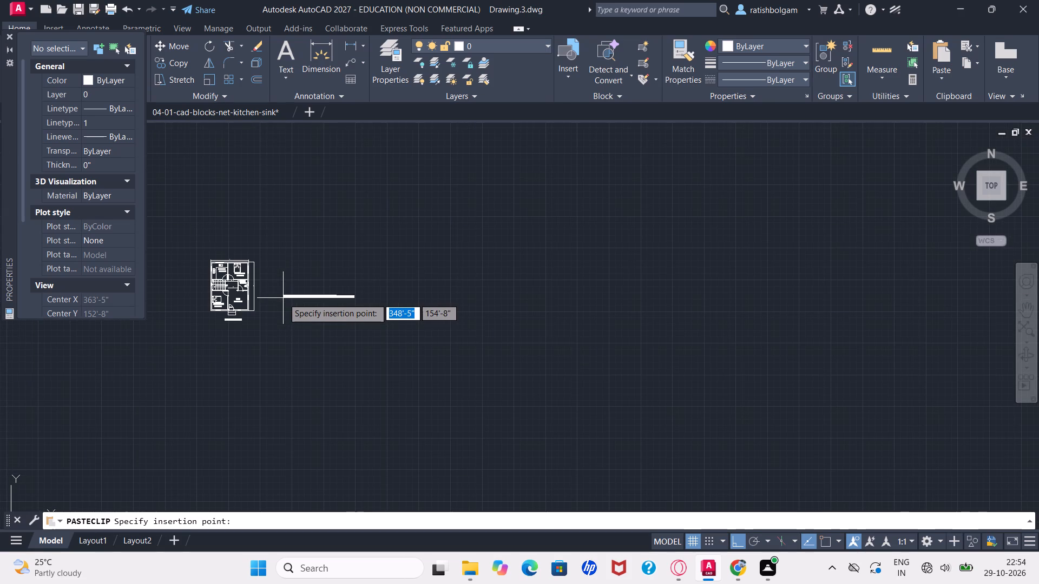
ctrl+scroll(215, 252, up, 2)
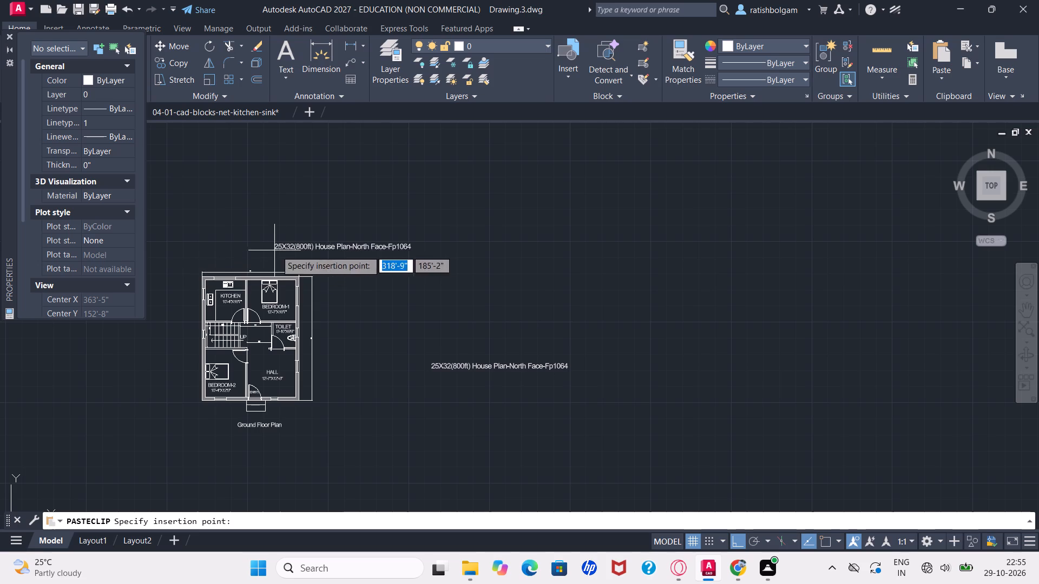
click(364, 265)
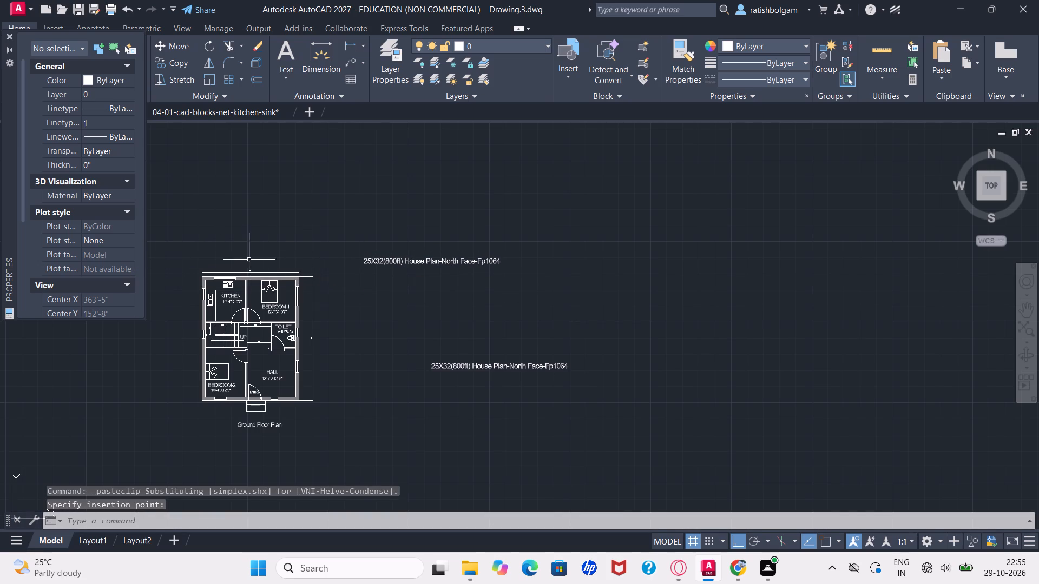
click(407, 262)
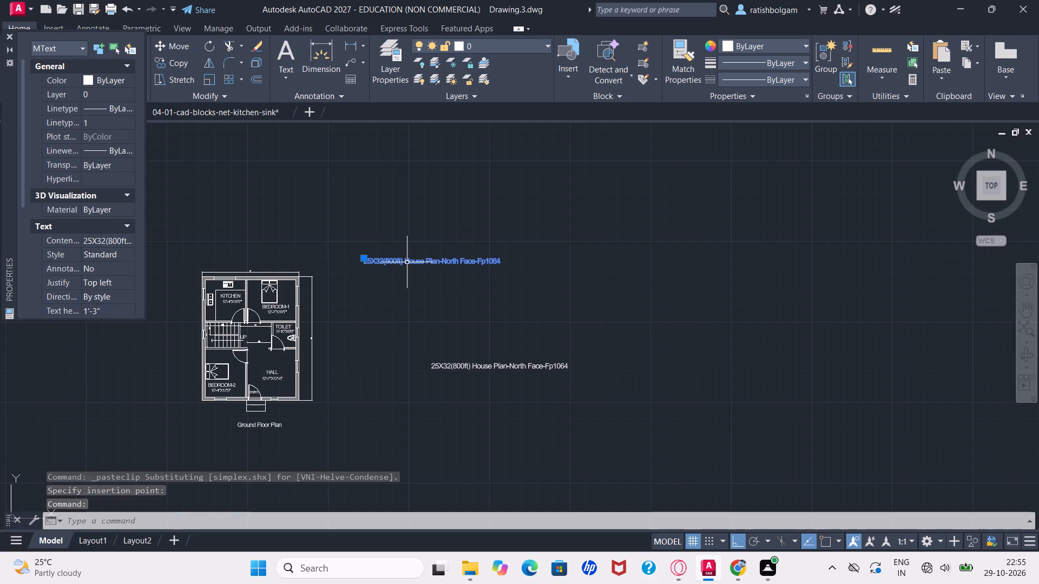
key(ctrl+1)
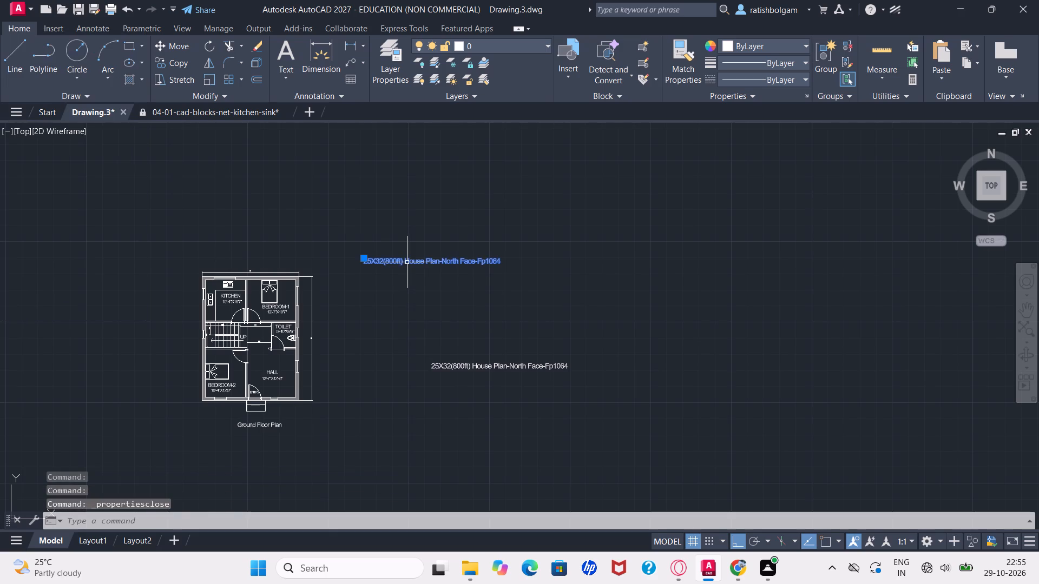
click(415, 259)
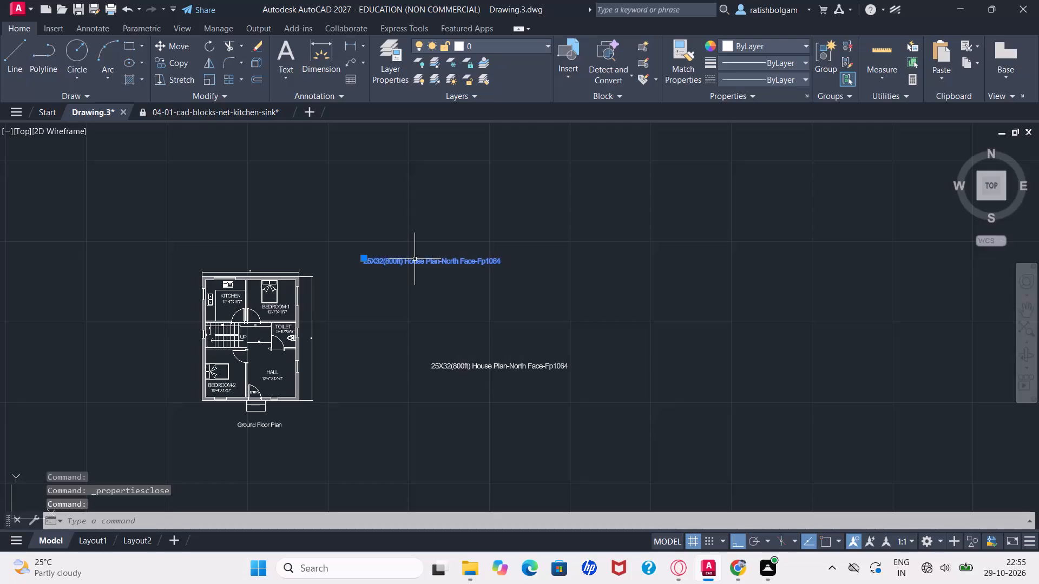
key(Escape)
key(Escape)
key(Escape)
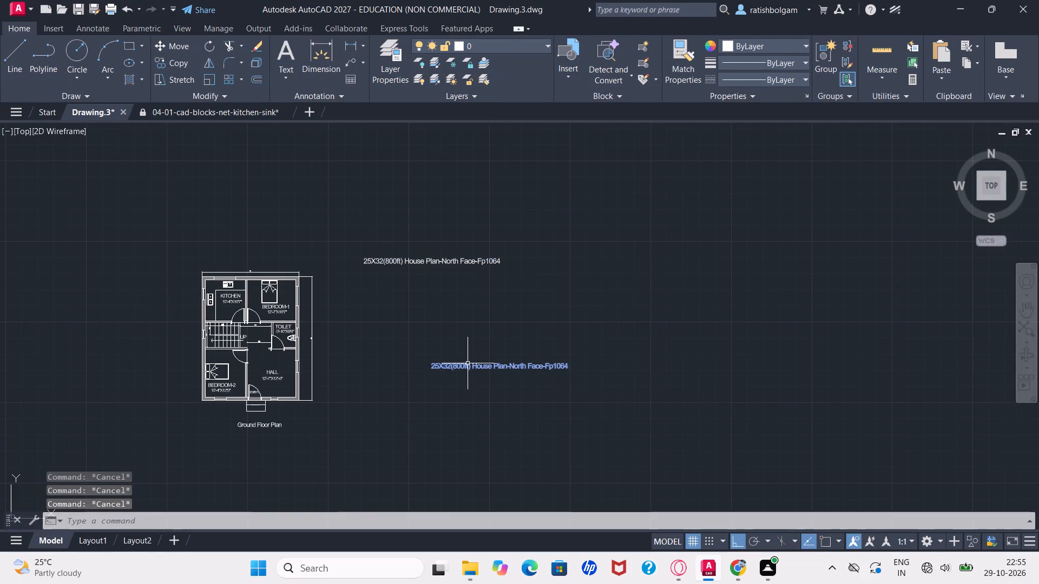
Set the text height of the original house plan heading east of the floor plan to 10" in its properties.
click(468, 363)
key(ctrl+1)
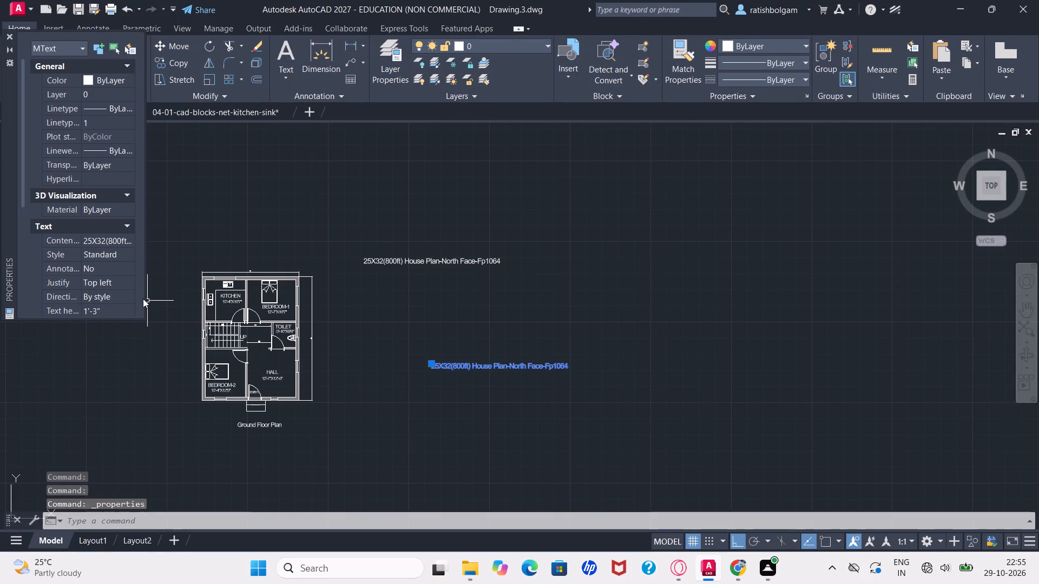
click(114, 307)
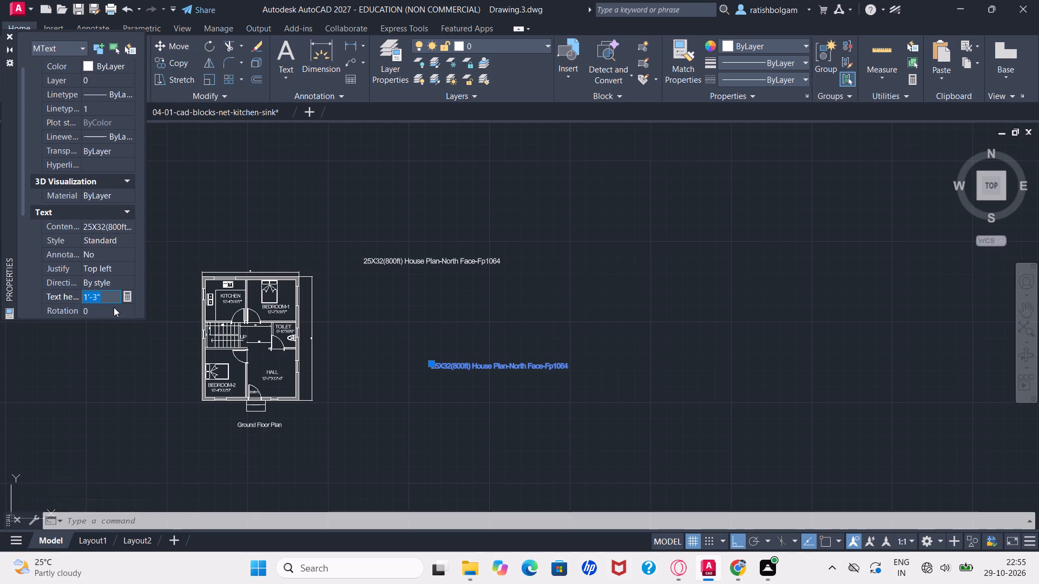
text(10)
key(shift+quotedbl)
key(Return)
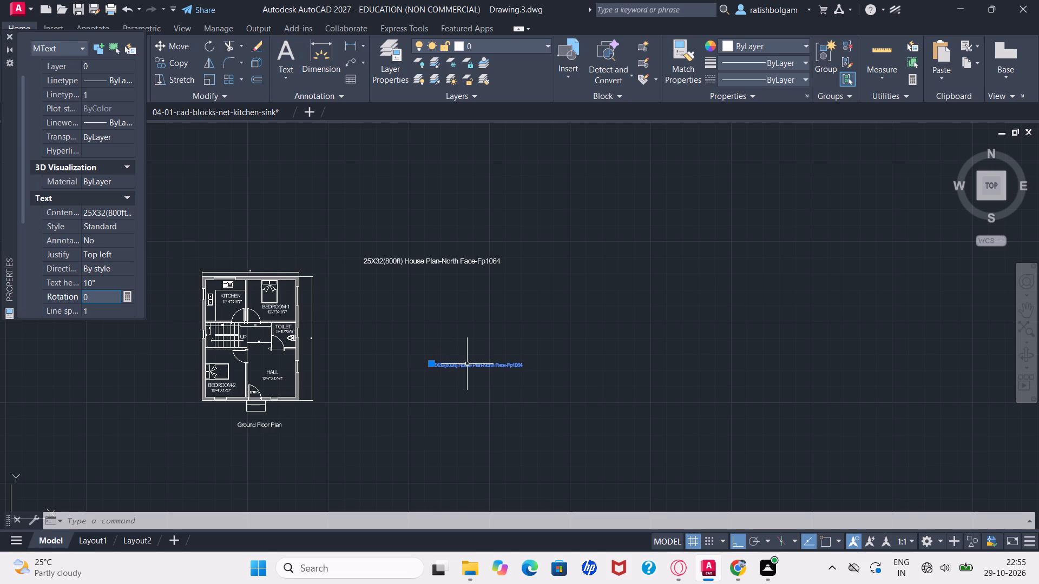
Copy the 10" house plan heading and paste the copy just above the floor plan's top dimension line.
key(ctrl+c)
key(ctrl+v)
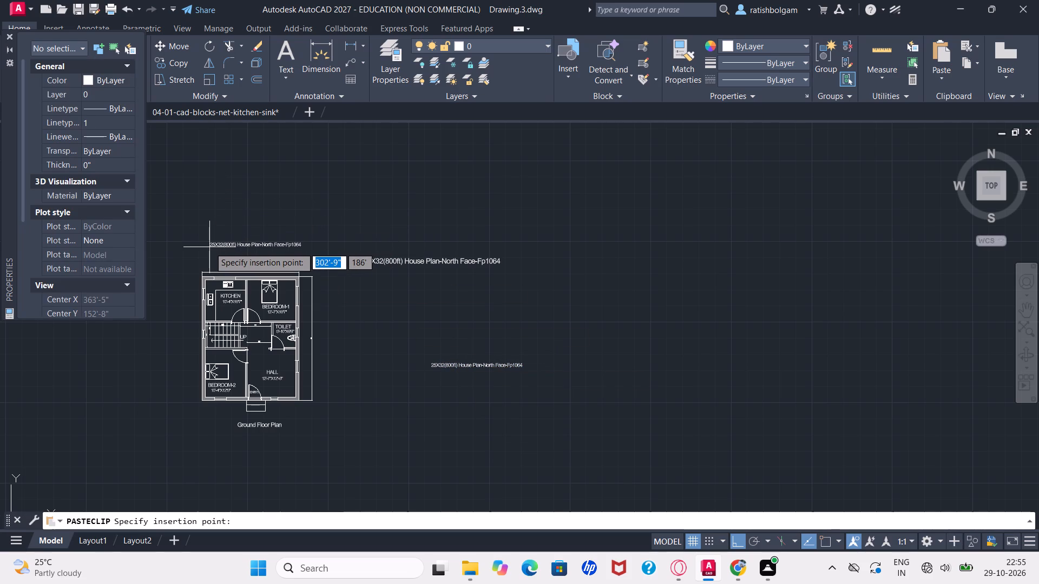
ctrl+scroll(209, 247, up, 2)
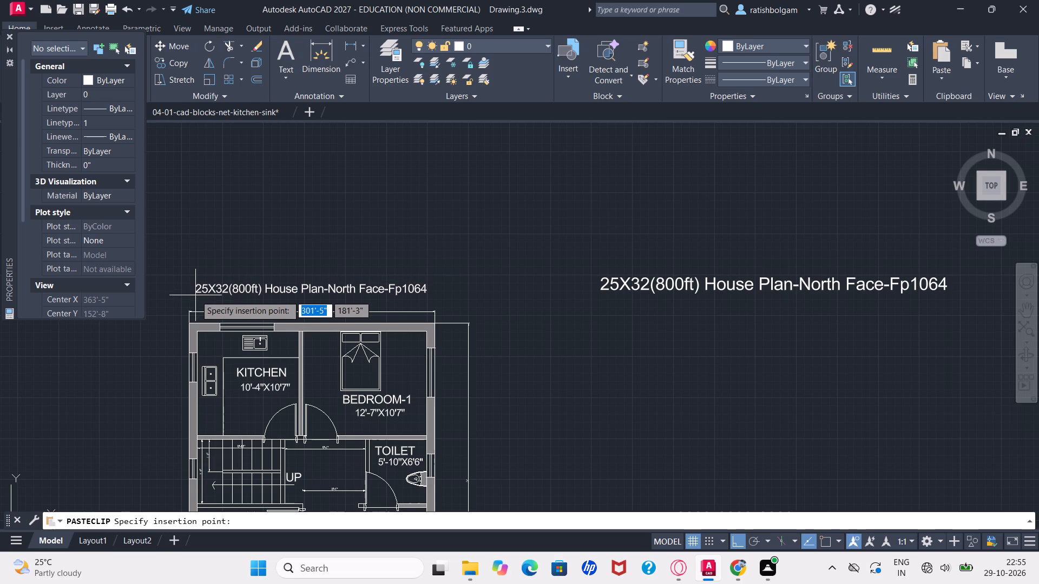
click(195, 296)
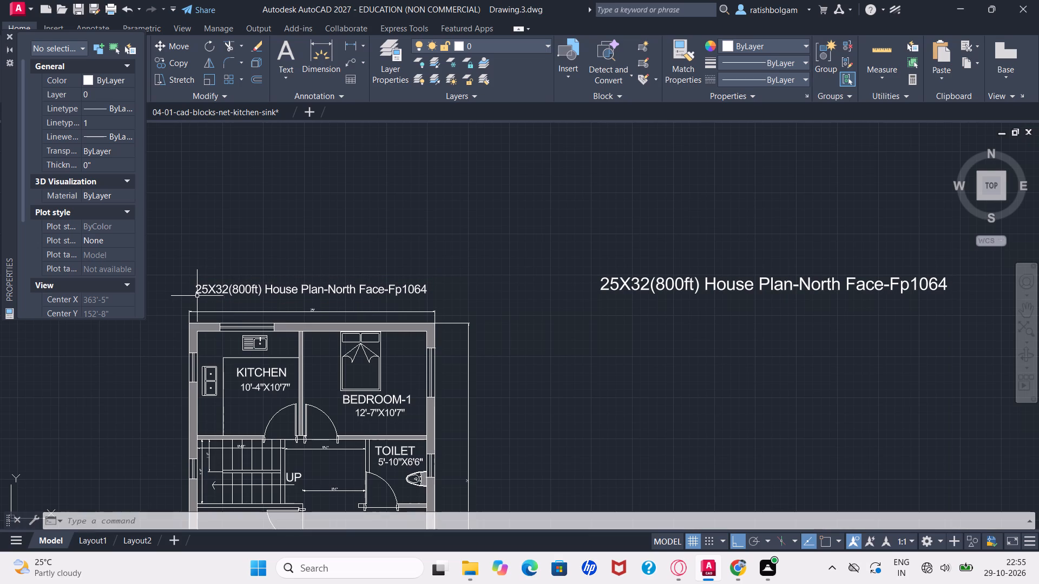
Delete the two spare house plan headings from the empty space beside the floor plan, keeping the one above it.
click(698, 284)
key(Delete)
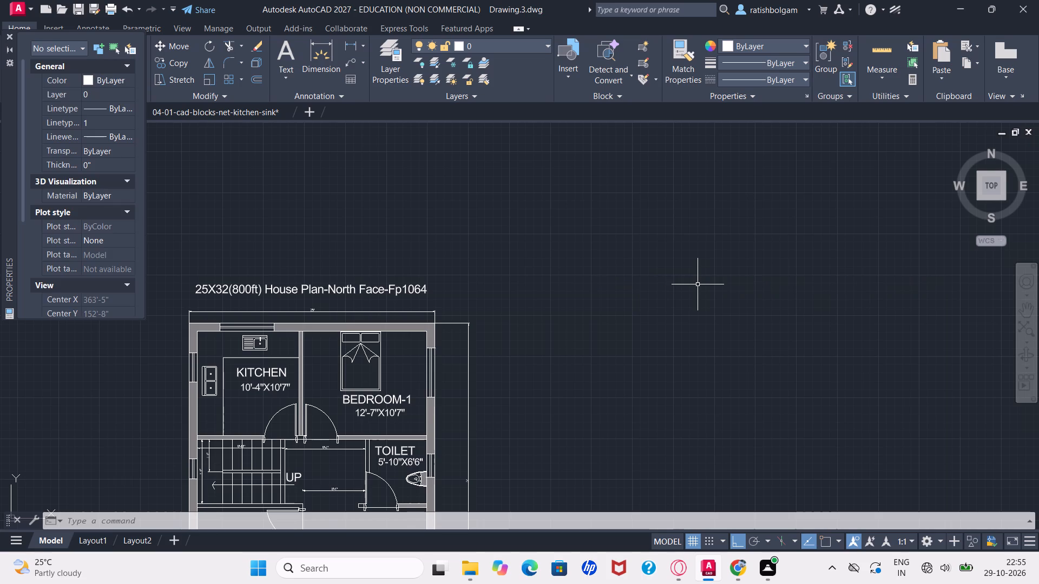
ctrl+scroll(698, 284, down, 3)
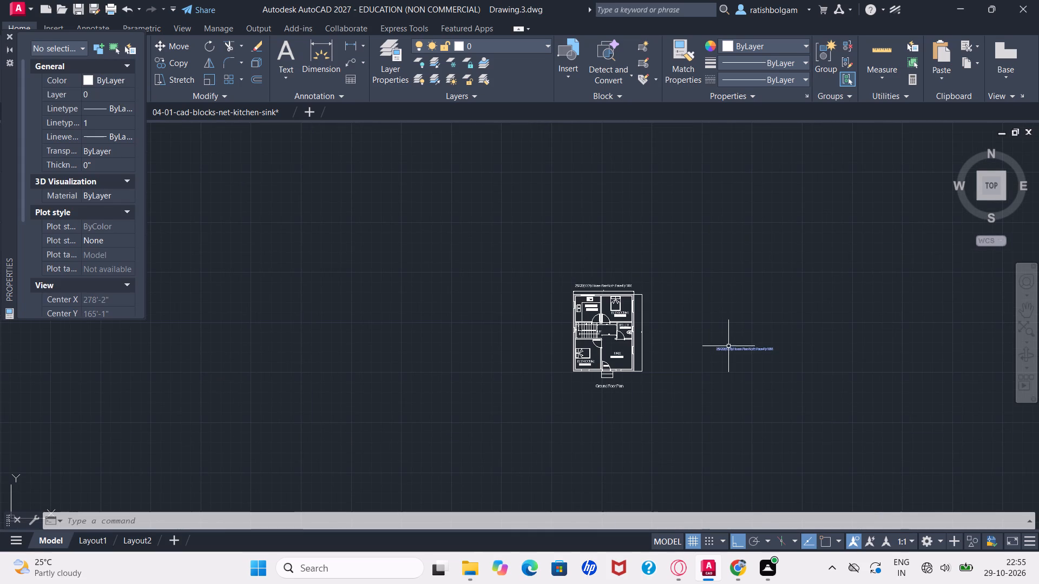
click(731, 347)
key(Delete)
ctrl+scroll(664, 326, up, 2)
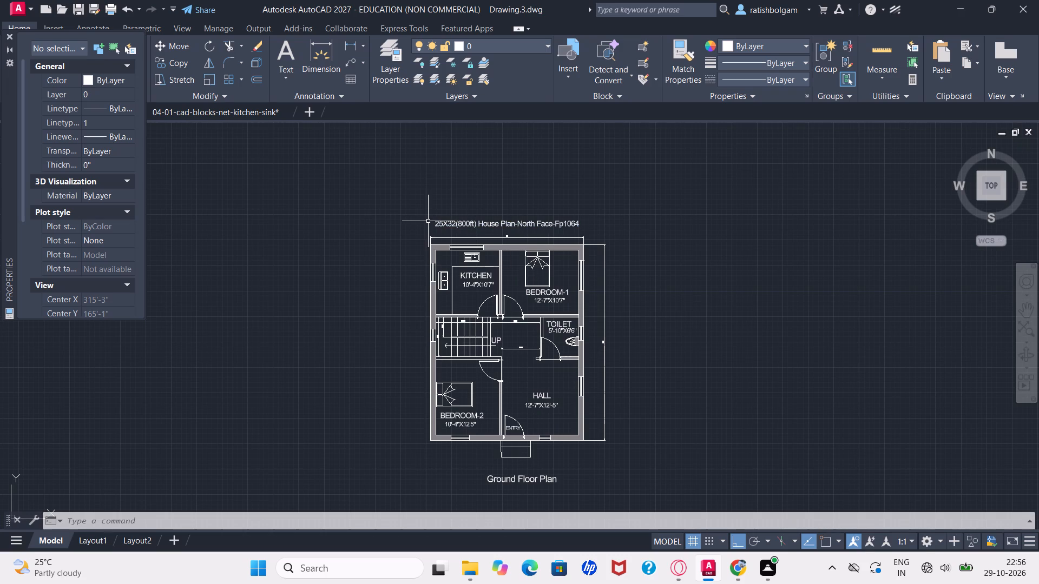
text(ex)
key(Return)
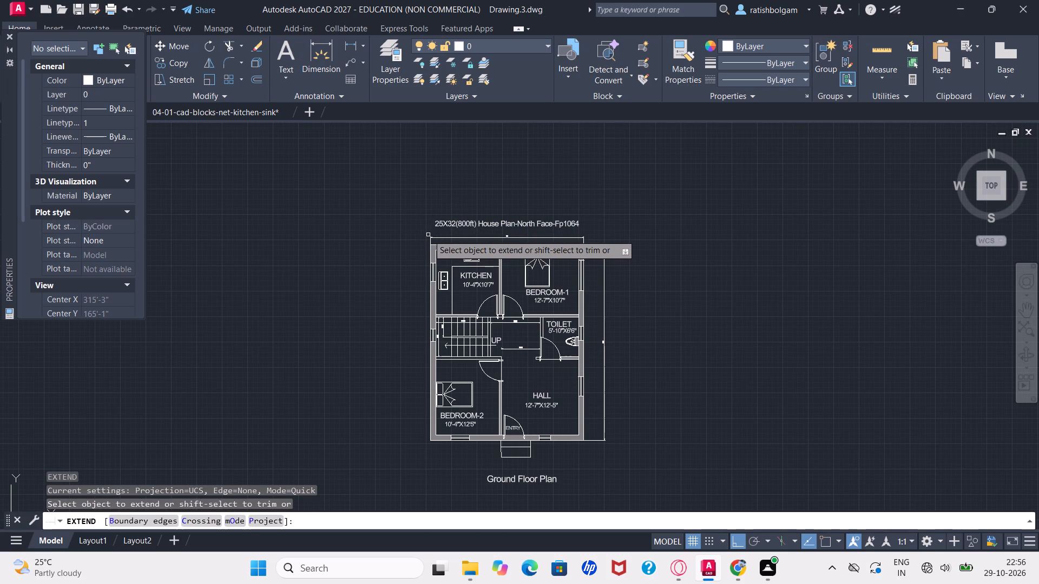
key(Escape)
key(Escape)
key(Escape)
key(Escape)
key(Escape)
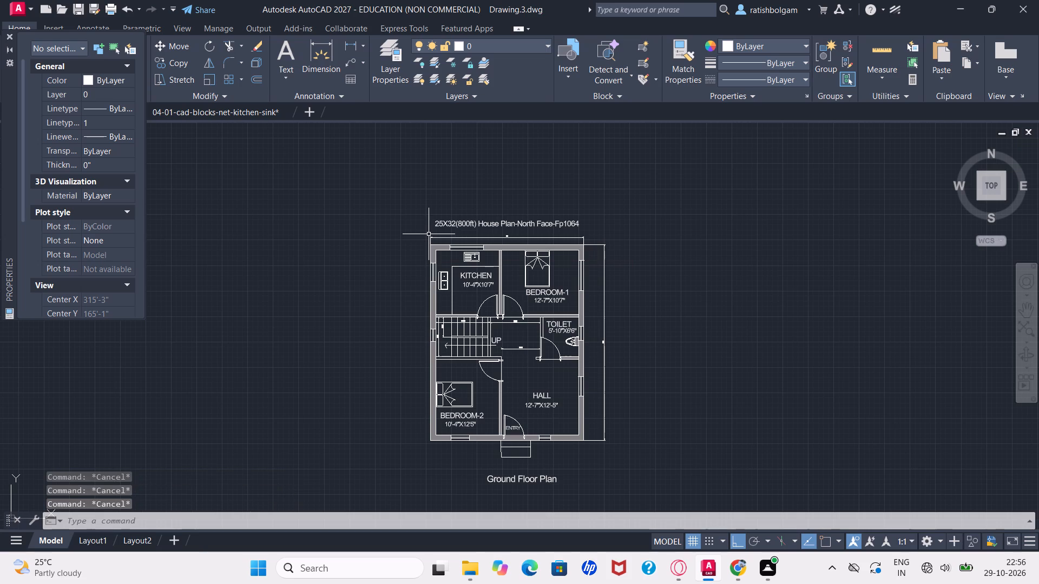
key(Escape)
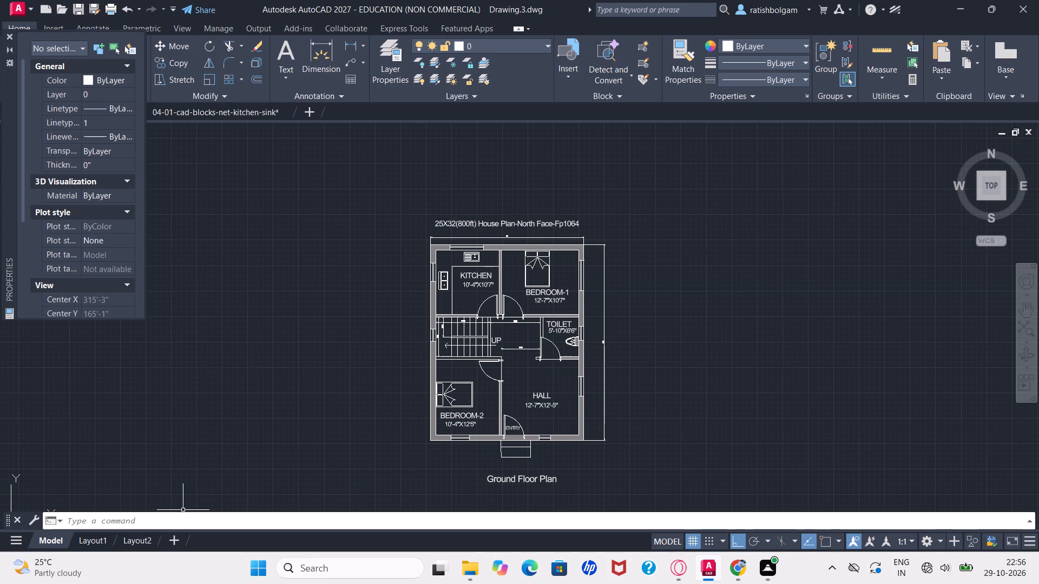
Save the drawing under the new file name "Akhila 2BHK PLAN 1" in the Documents folder.
text(sav)
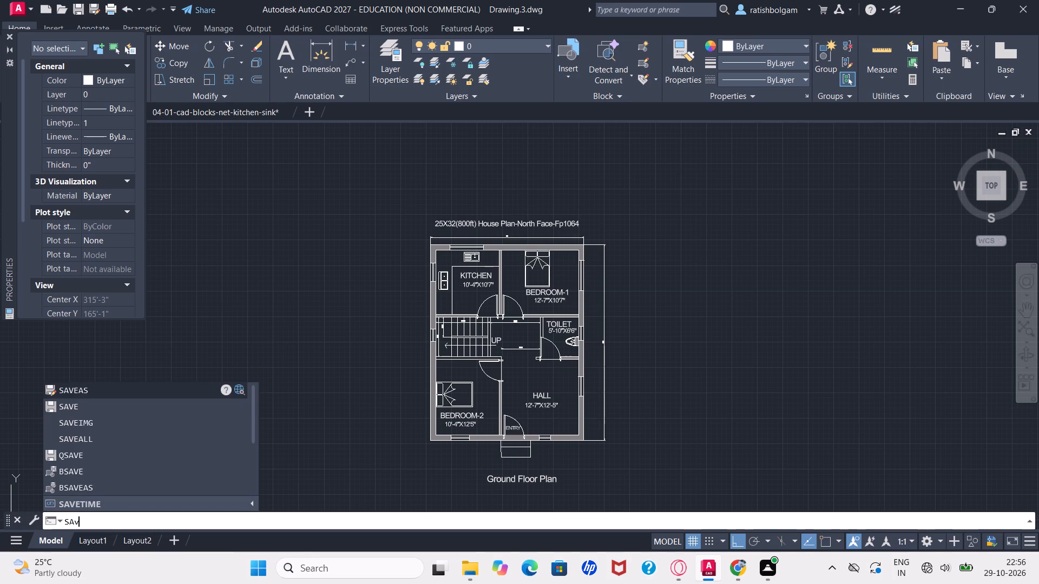
click(127, 393)
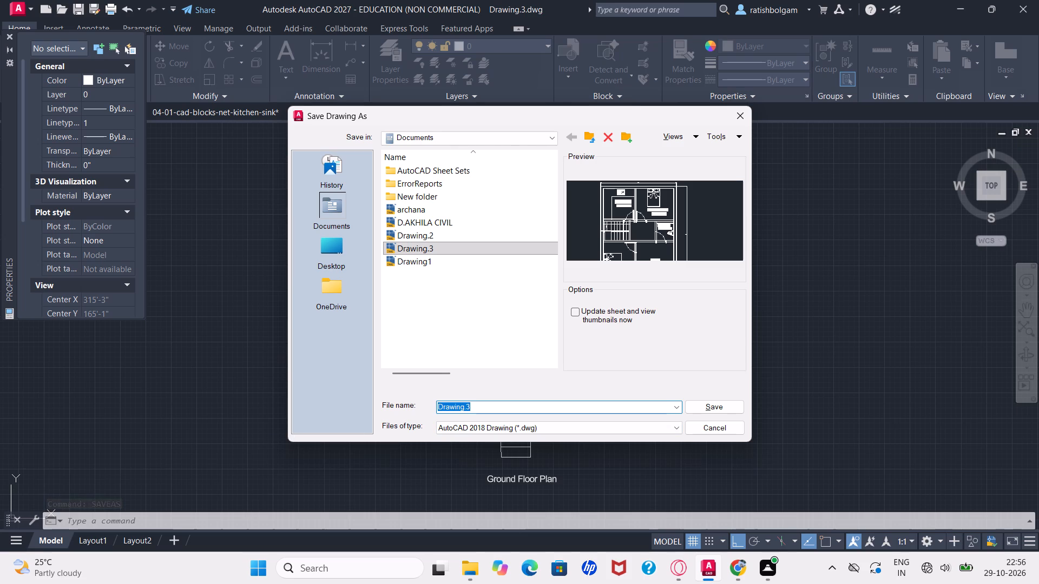
key(BackSpace)
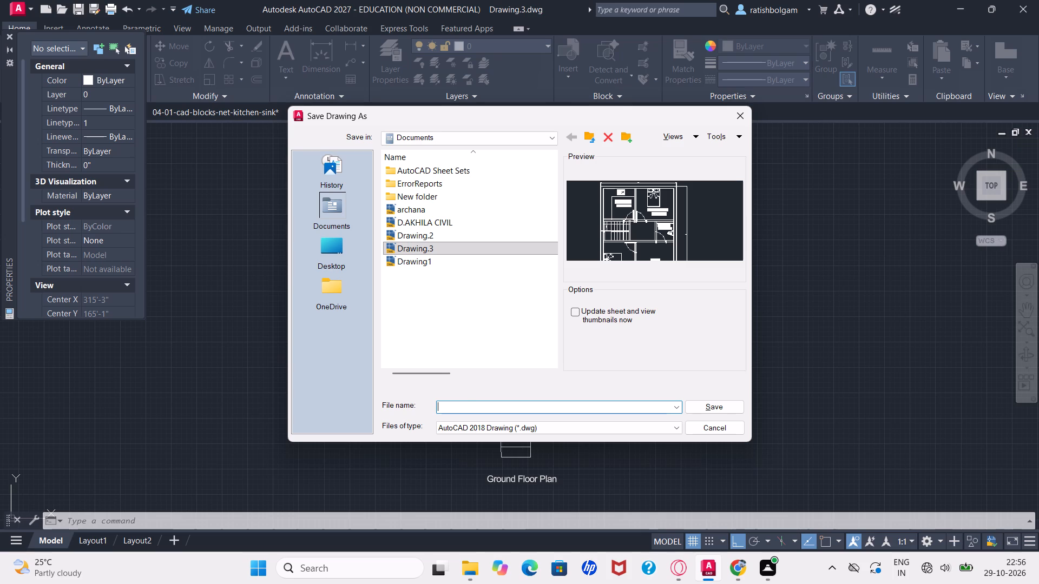
text(akhi)
key(l)
key(BackSpace)
key(BackSpace)
key(BackSpace)
key(BackSpace)
key(BackSpace)
key(a)
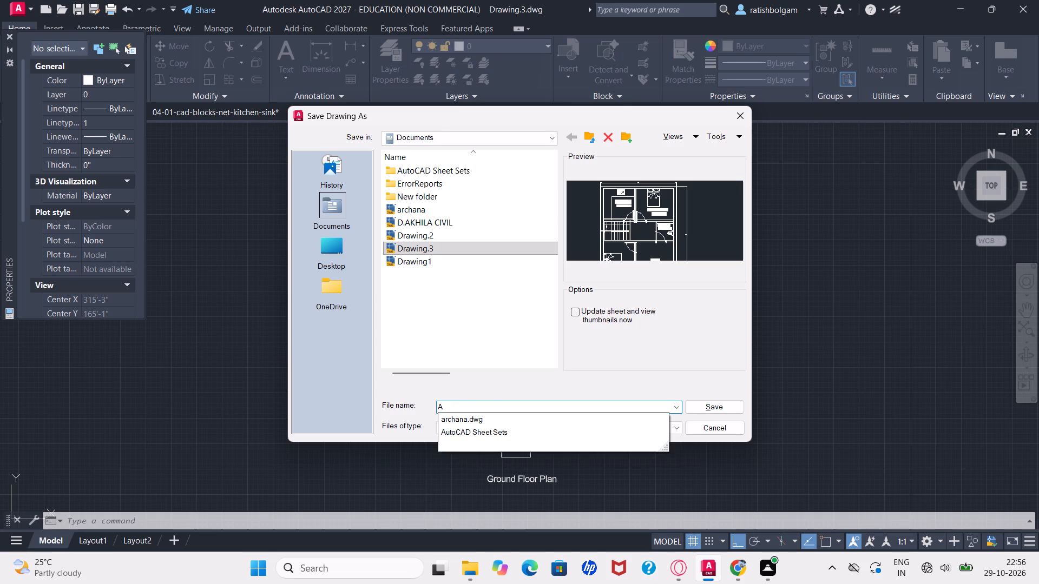
text(khi)
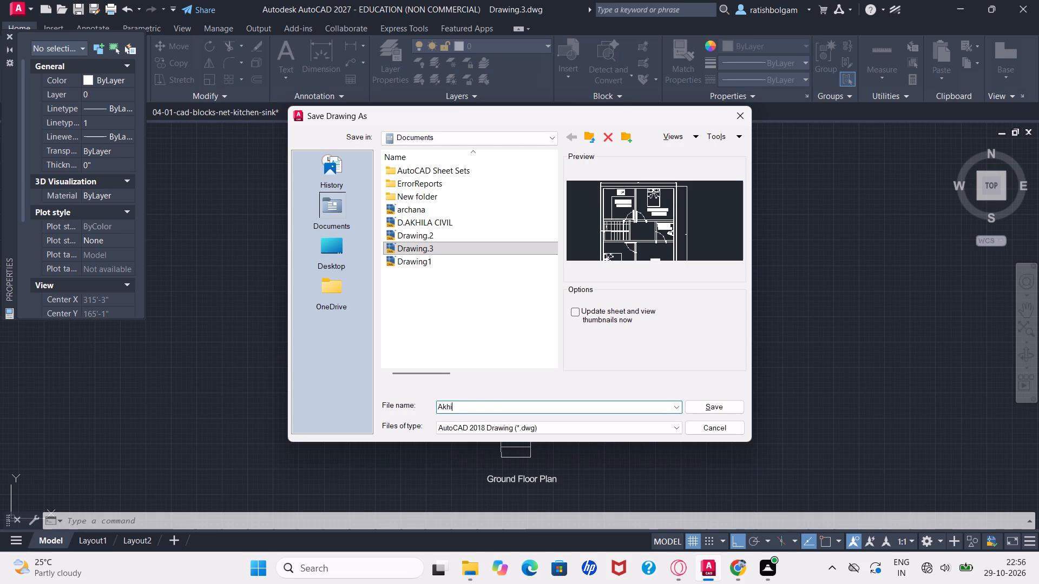
text(la)
key(space)
key(2)
text(BH)
key(k)
key(space)
text(PLAN)
key(space)
key(1)
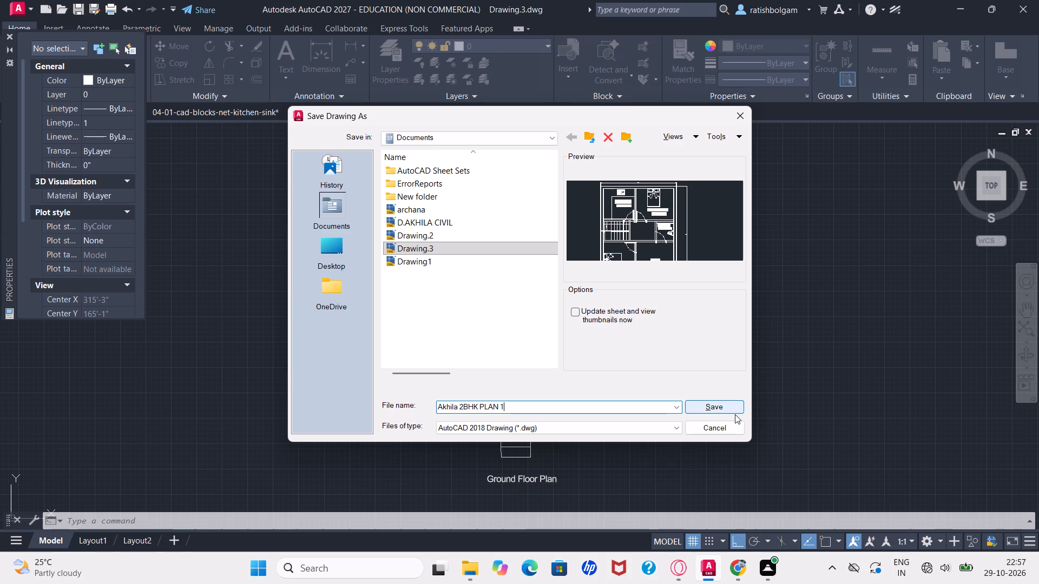
click(723, 404)
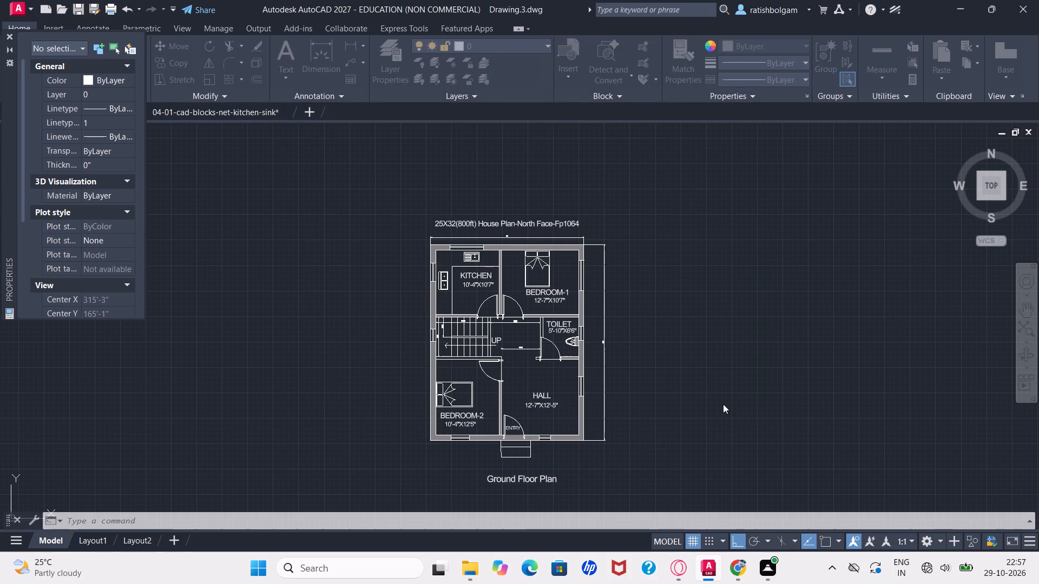
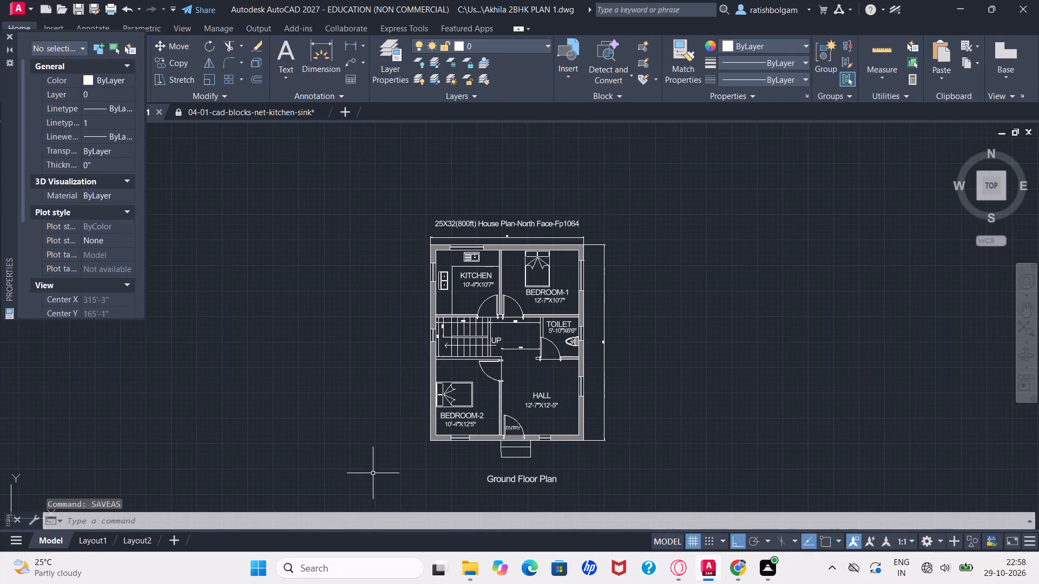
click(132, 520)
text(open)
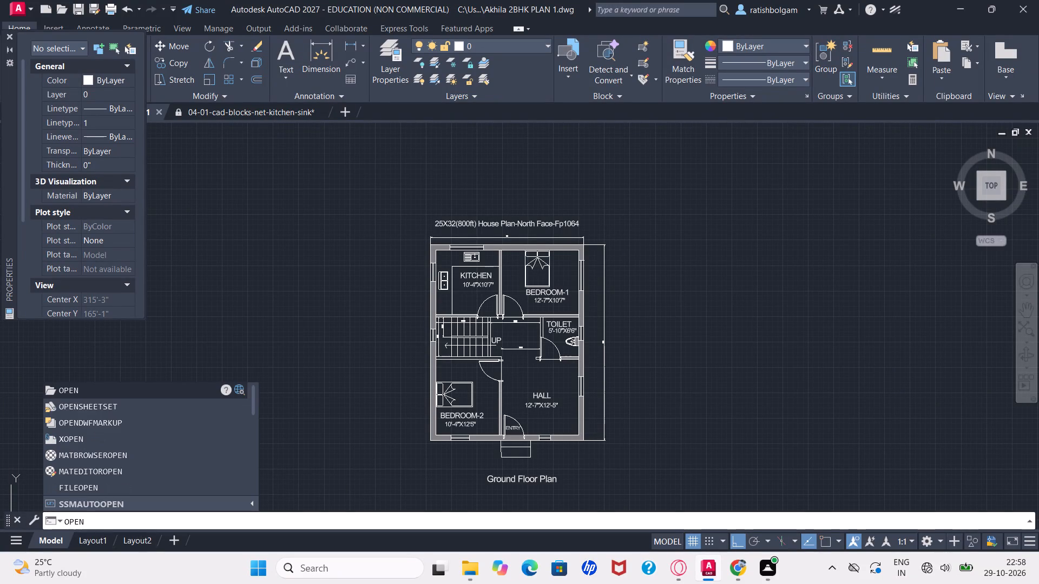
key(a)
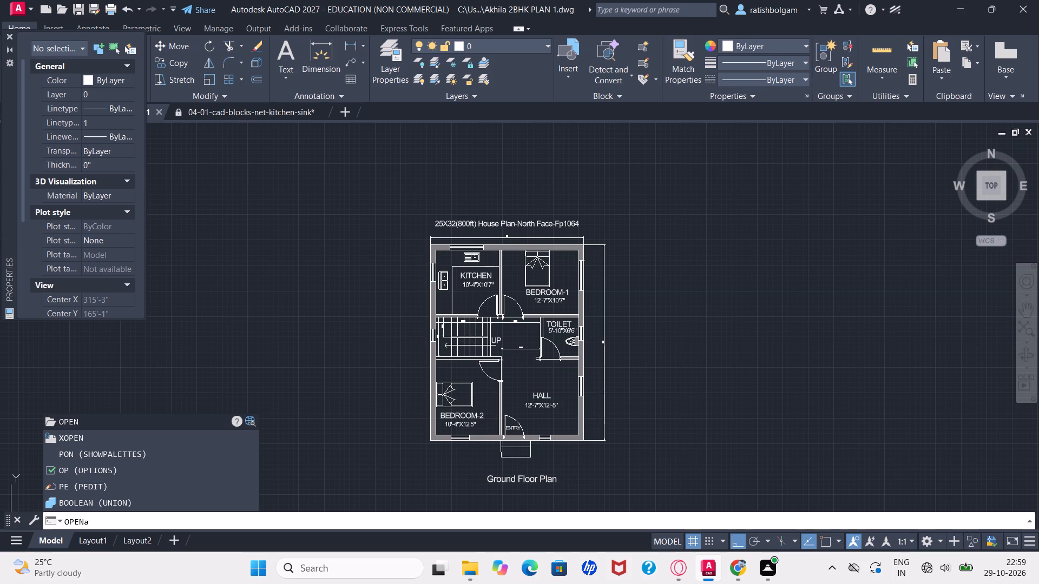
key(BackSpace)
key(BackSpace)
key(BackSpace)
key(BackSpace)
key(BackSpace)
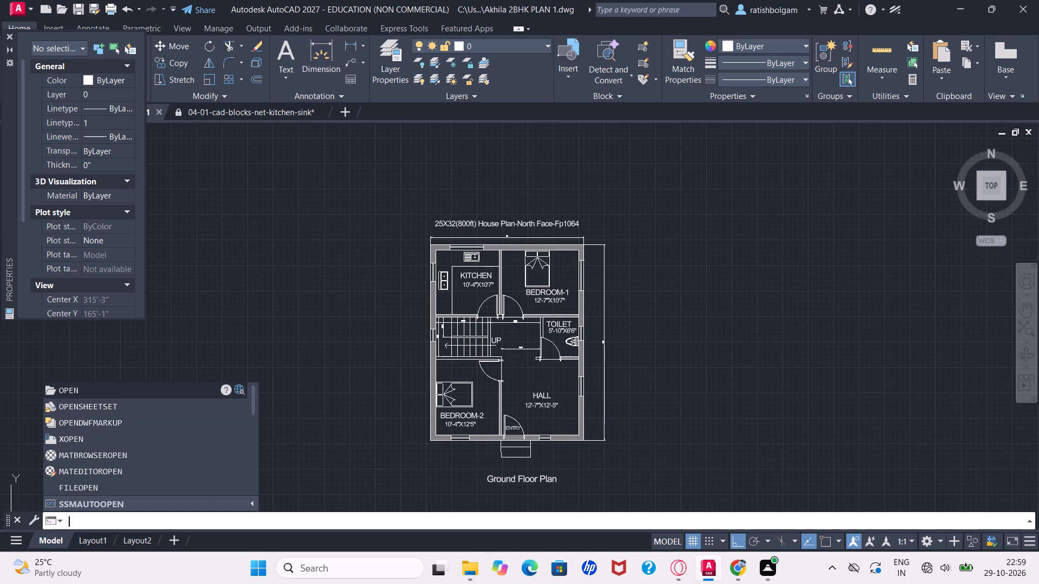
Open the Options dialog and examine the drawing file formats available for the default Save as setting.
text(opti)
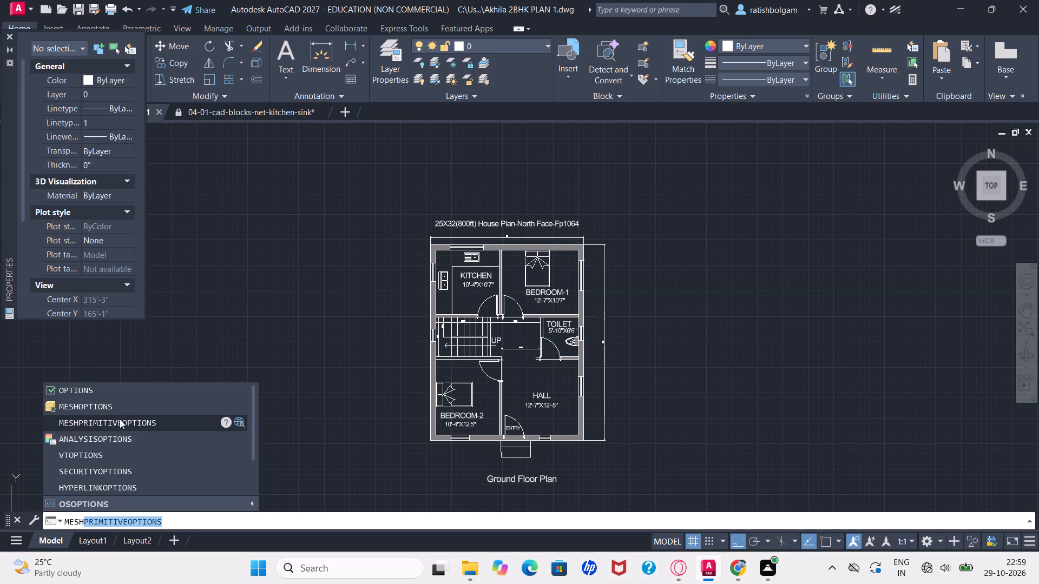
click(121, 395)
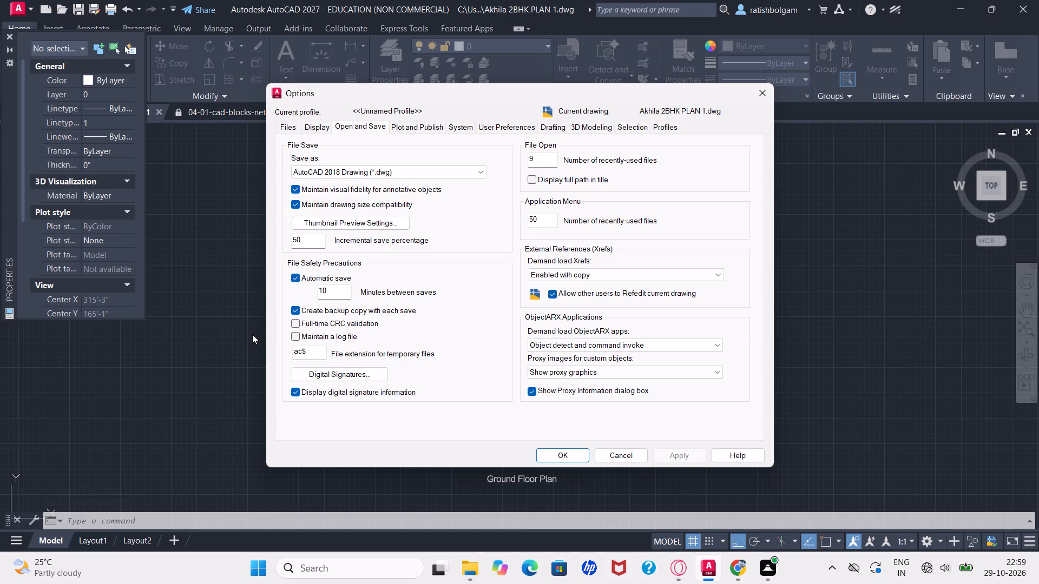
click(484, 171)
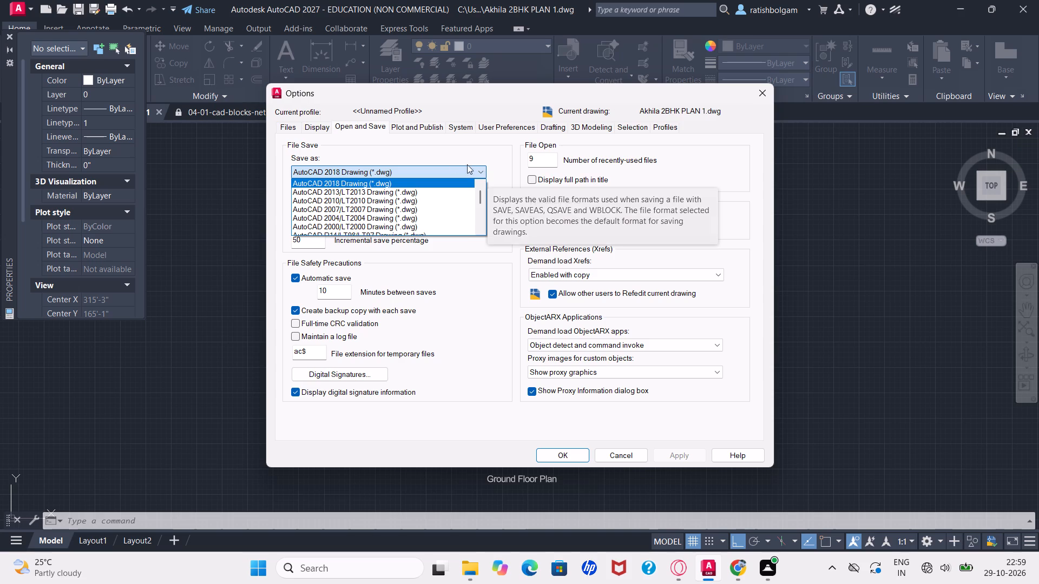
click(242, 188)
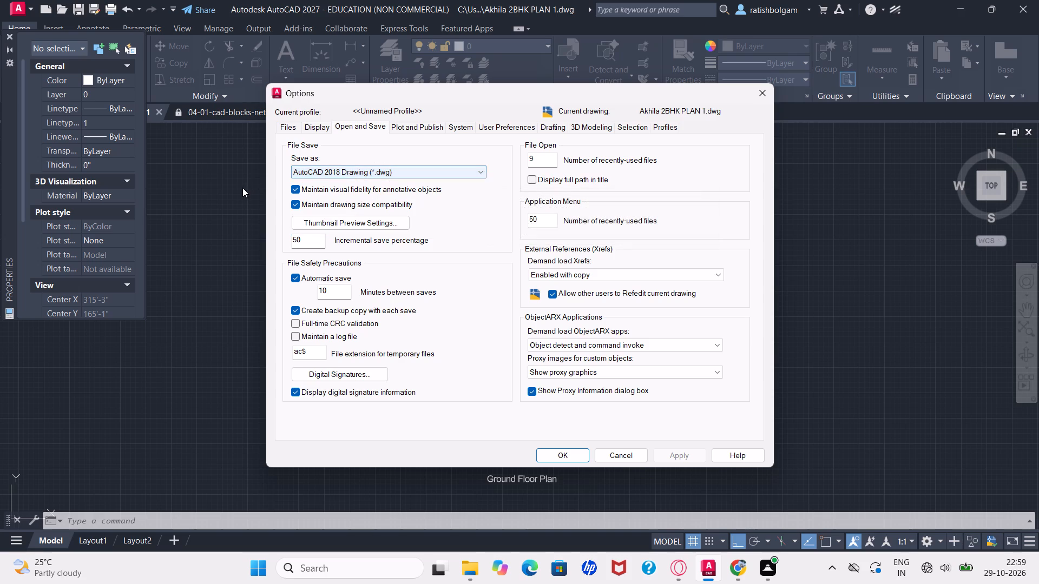